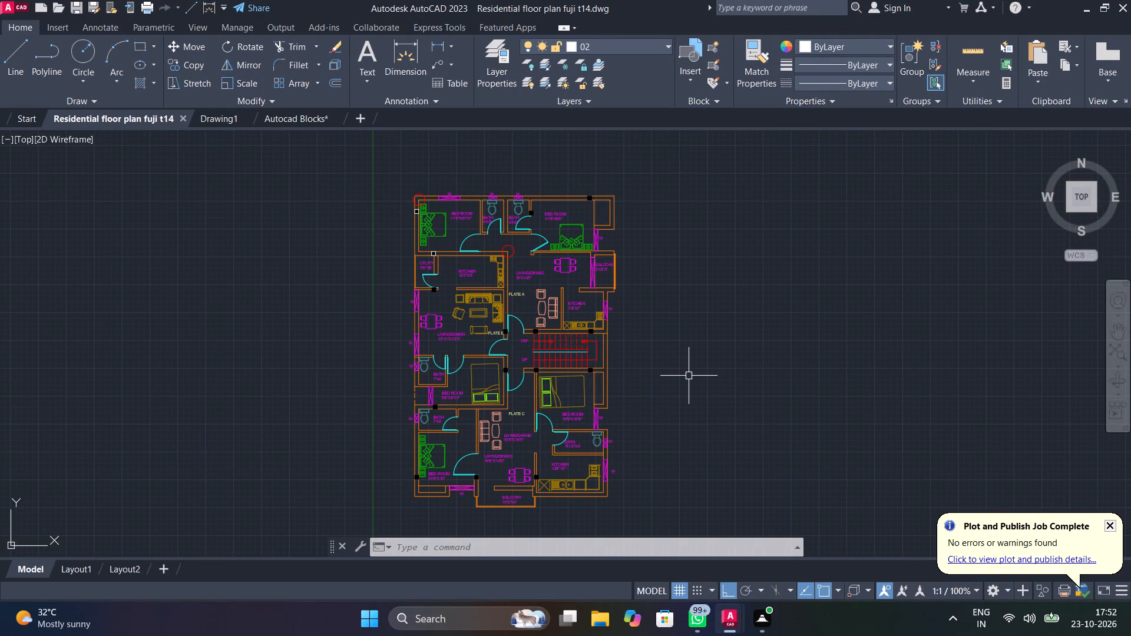
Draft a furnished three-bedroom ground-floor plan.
Save the current residential floor plan drawing.
key("ctrl+s")
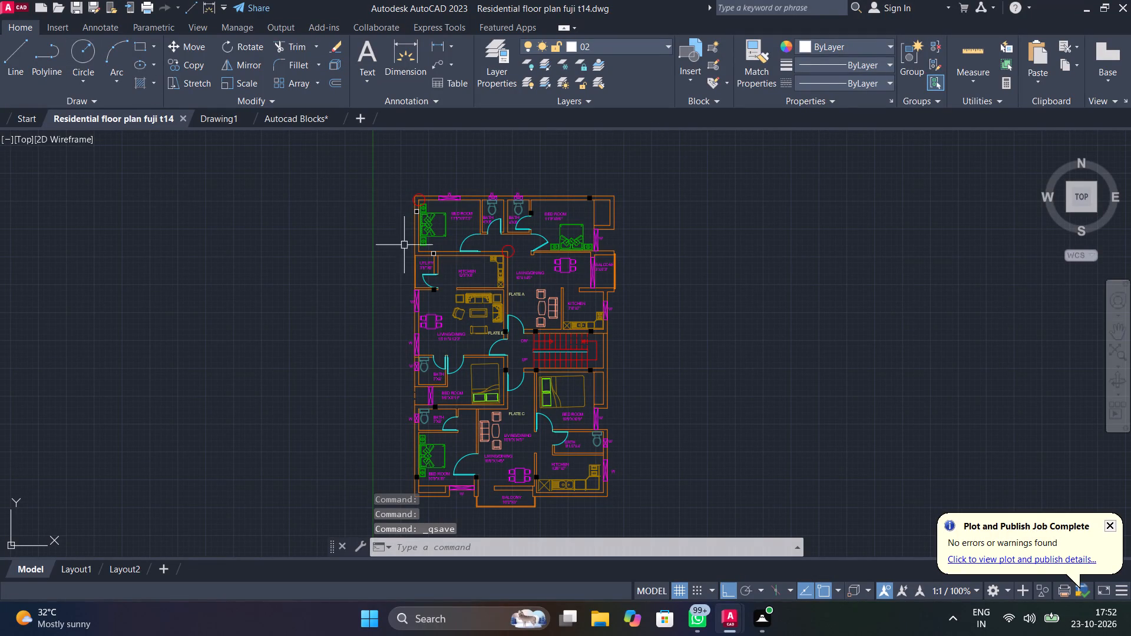
left_click(161, 11)
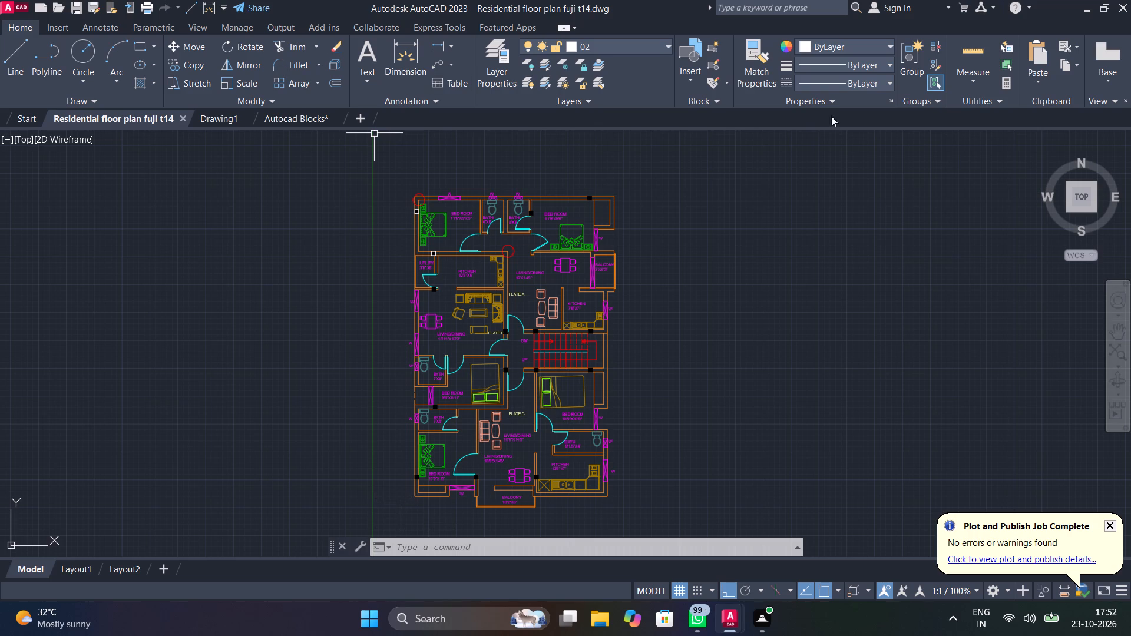
Create a new blank drawing.
left_click(16, 120)
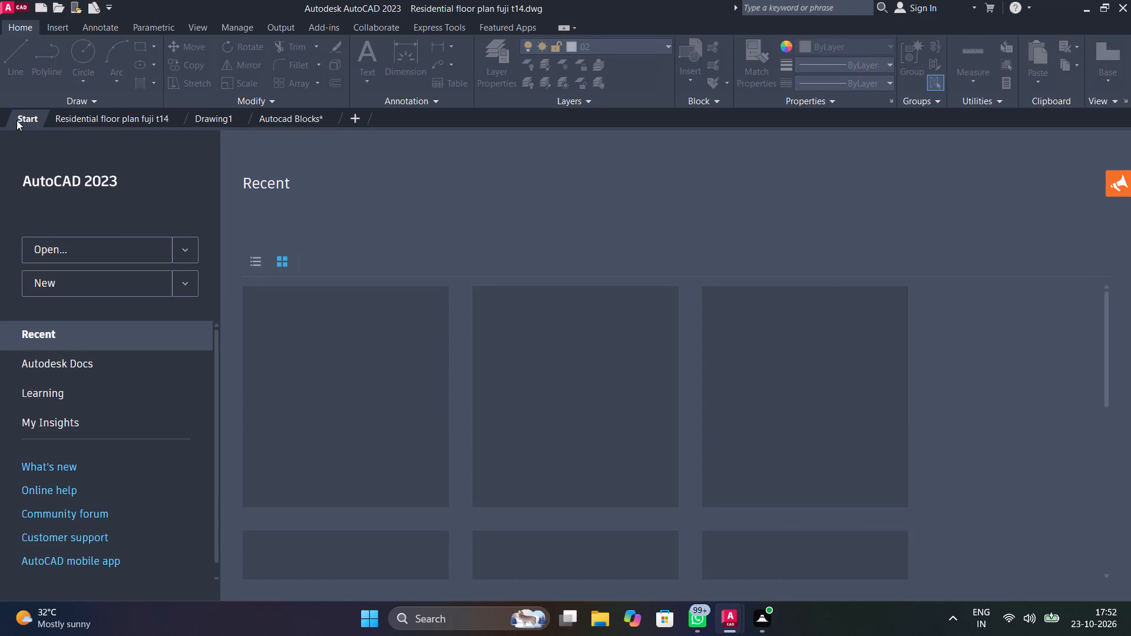
left_click(83, 283)
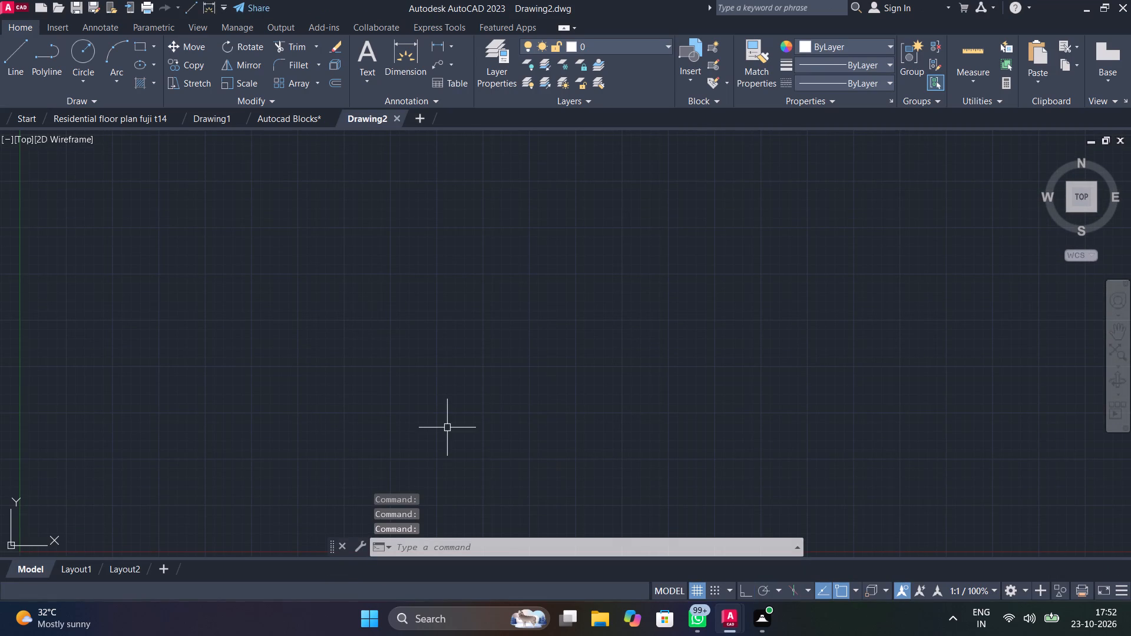
Configure the drawing units to Architectural length with a precision of 0'-0 1/2".
type("un")
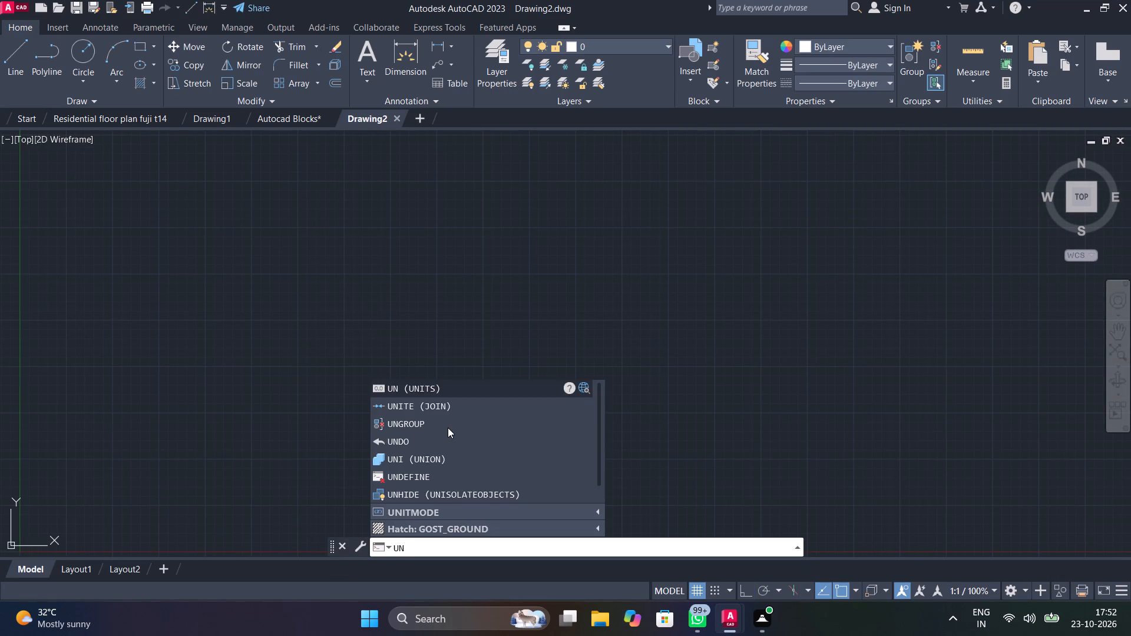
key("Return")
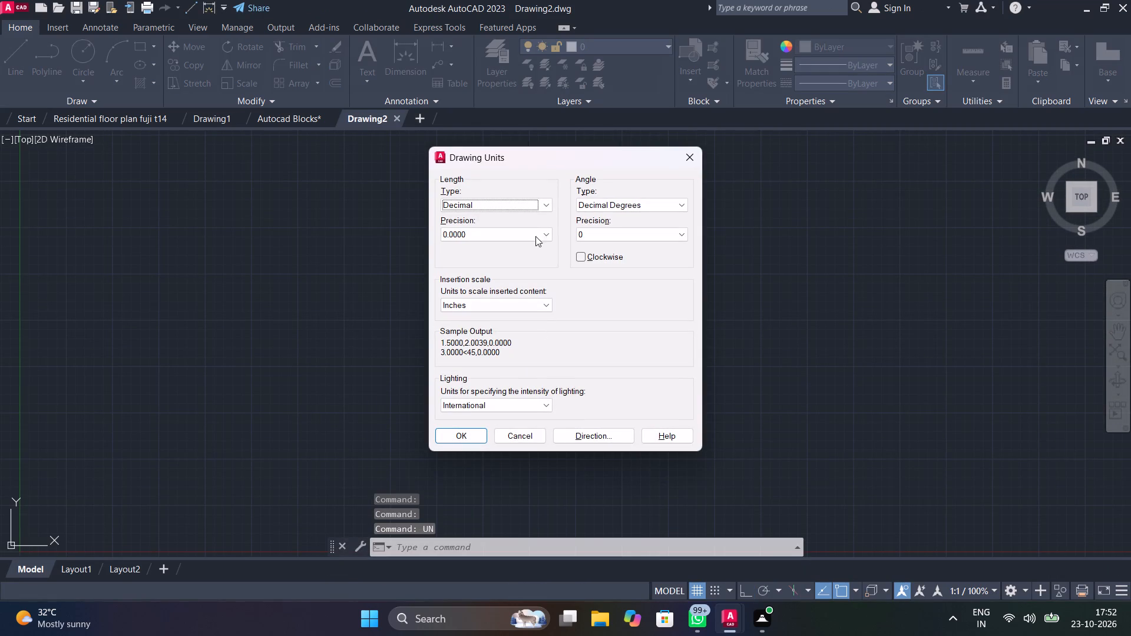
left_click(543, 208)
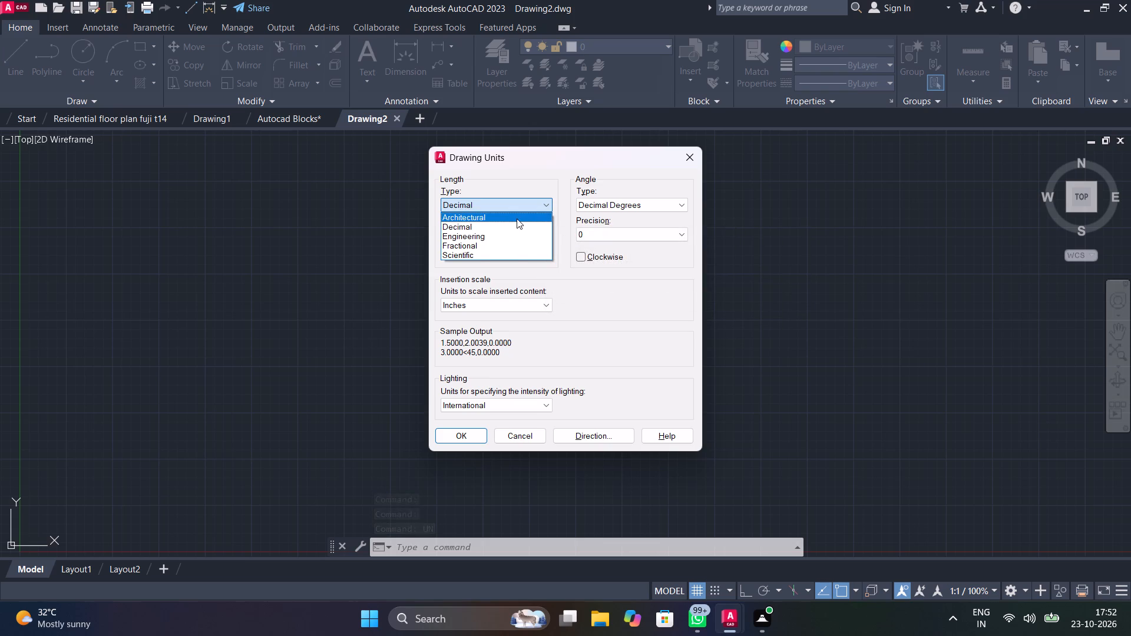
left_click(517, 218)
left_click(545, 234)
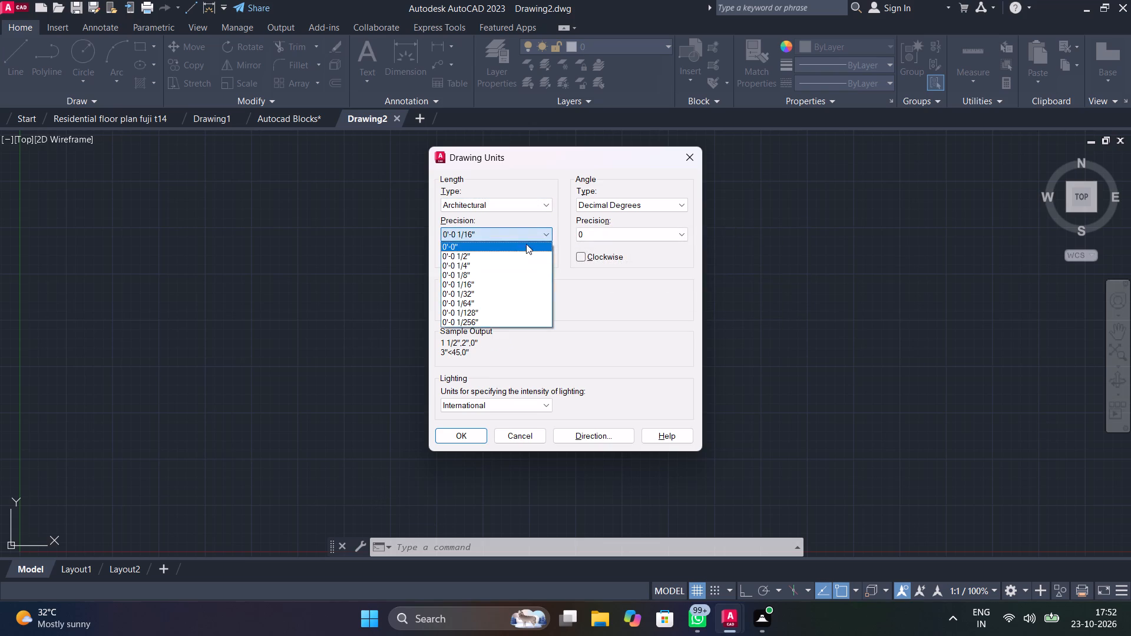
left_click(501, 260)
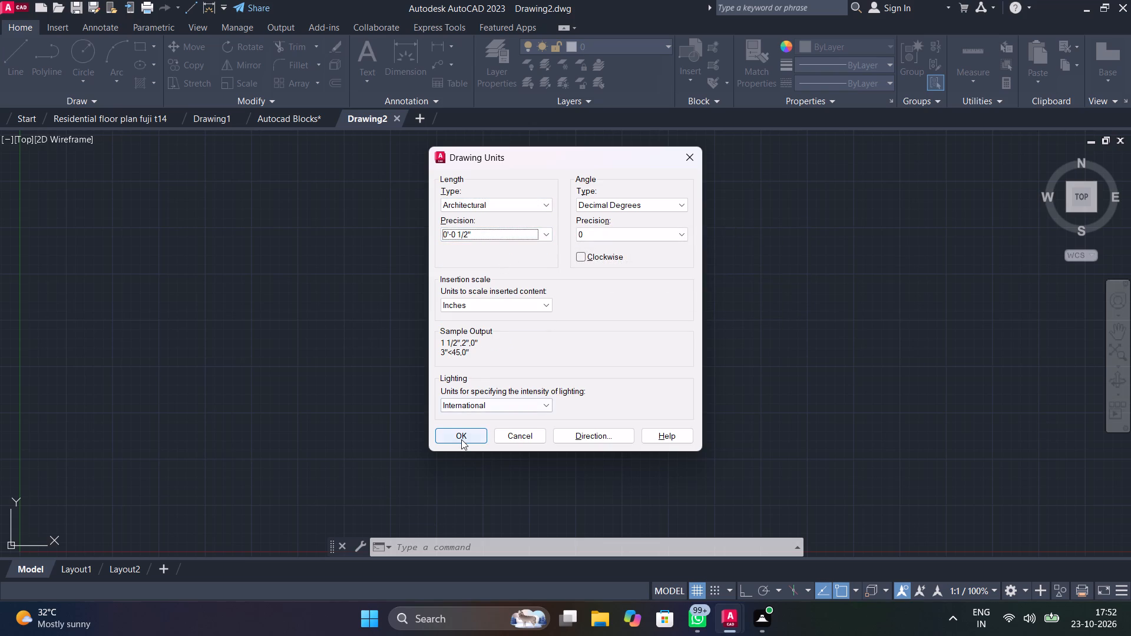
left_click(461, 439)
Modify the Standard dimension style's primary units to Architectural format with 0'-0 1/2" precision.
type("d")
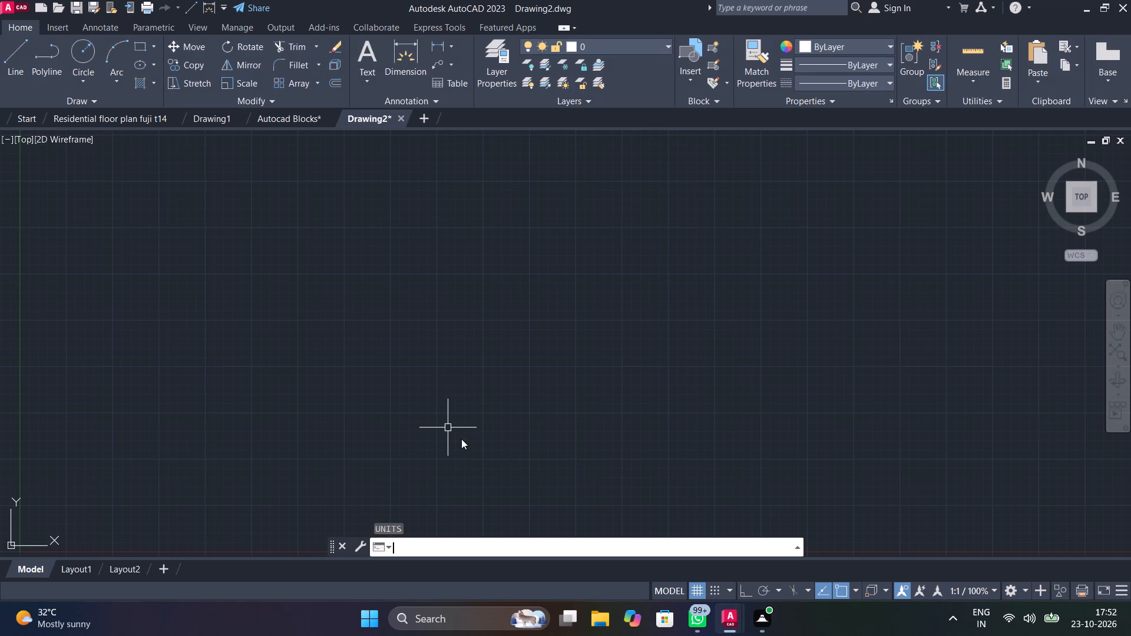
key("space")
left_click(753, 276)
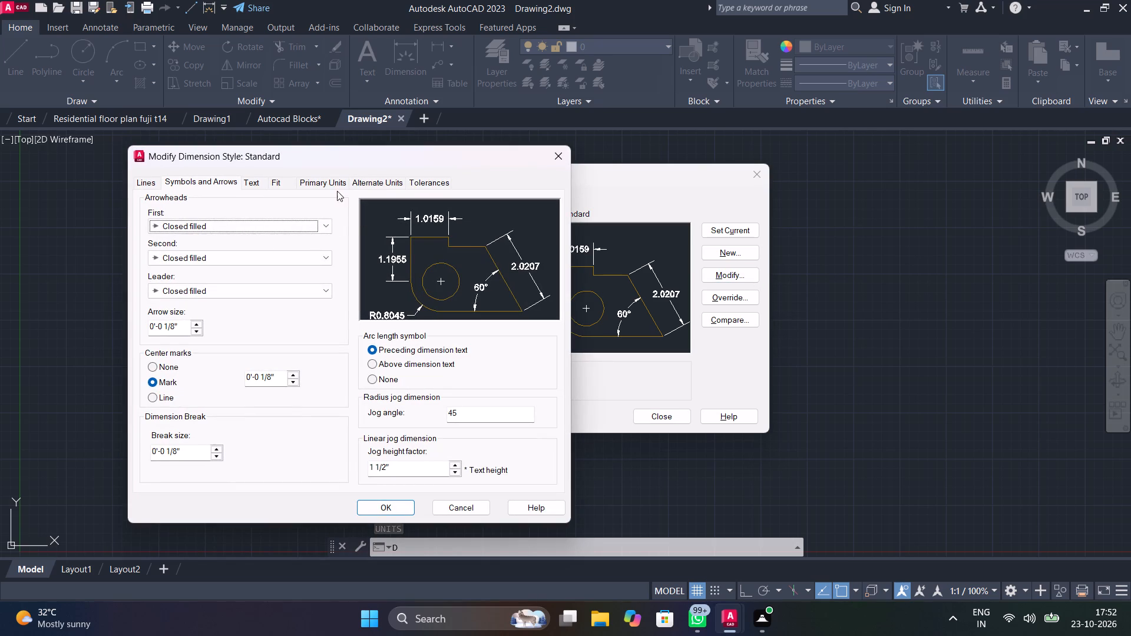
left_click(326, 180)
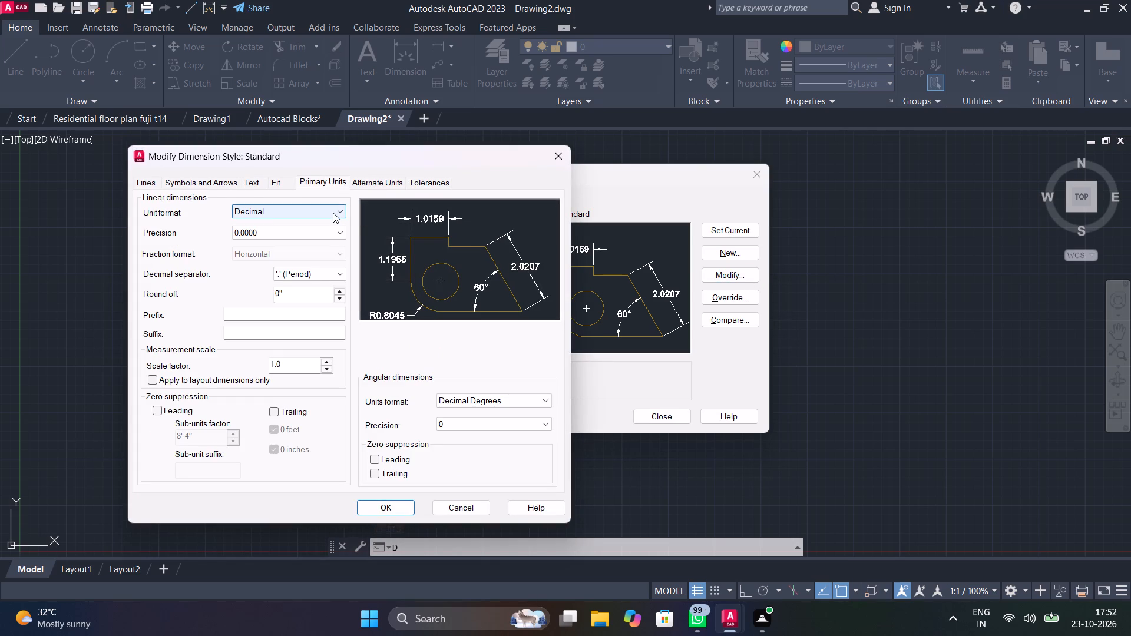
left_click(333, 213)
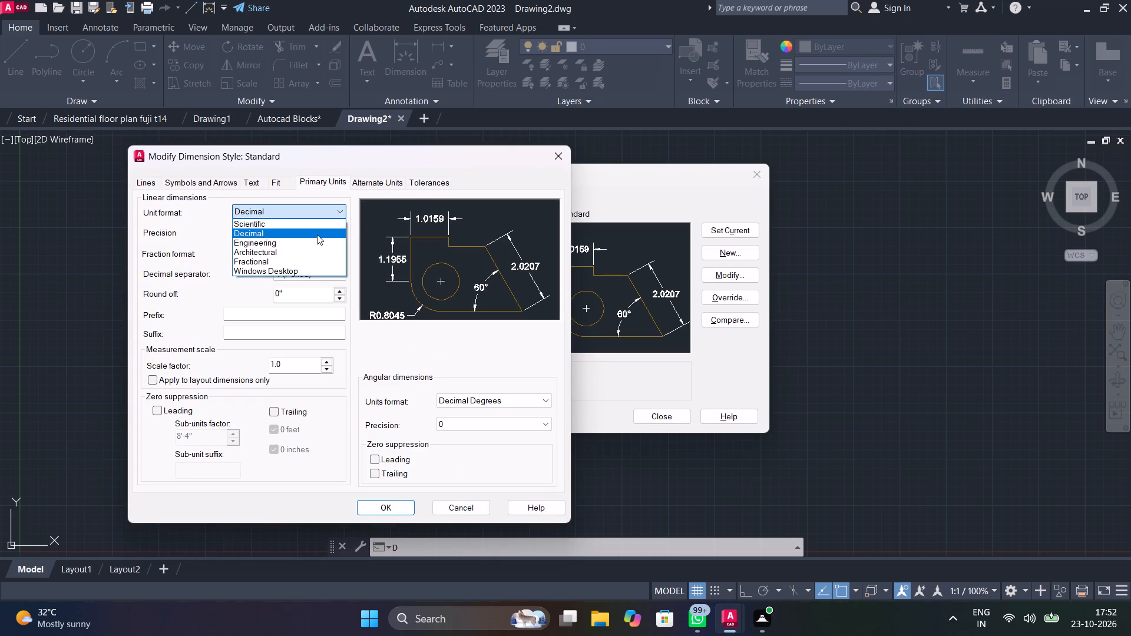
left_click(314, 252)
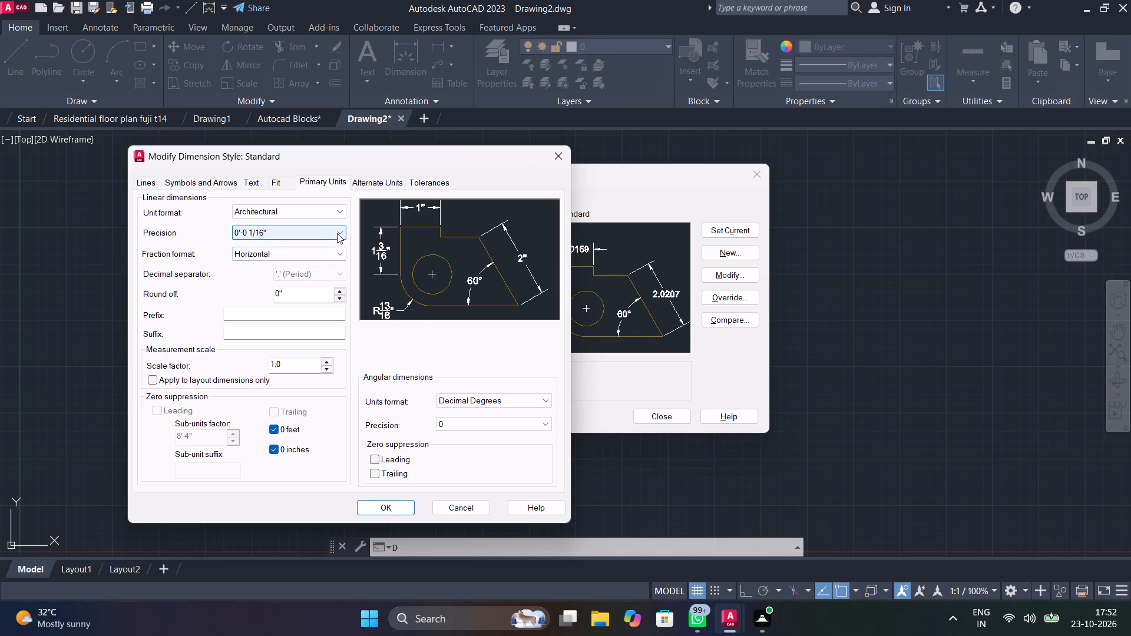
left_click(337, 233)
left_click(319, 257)
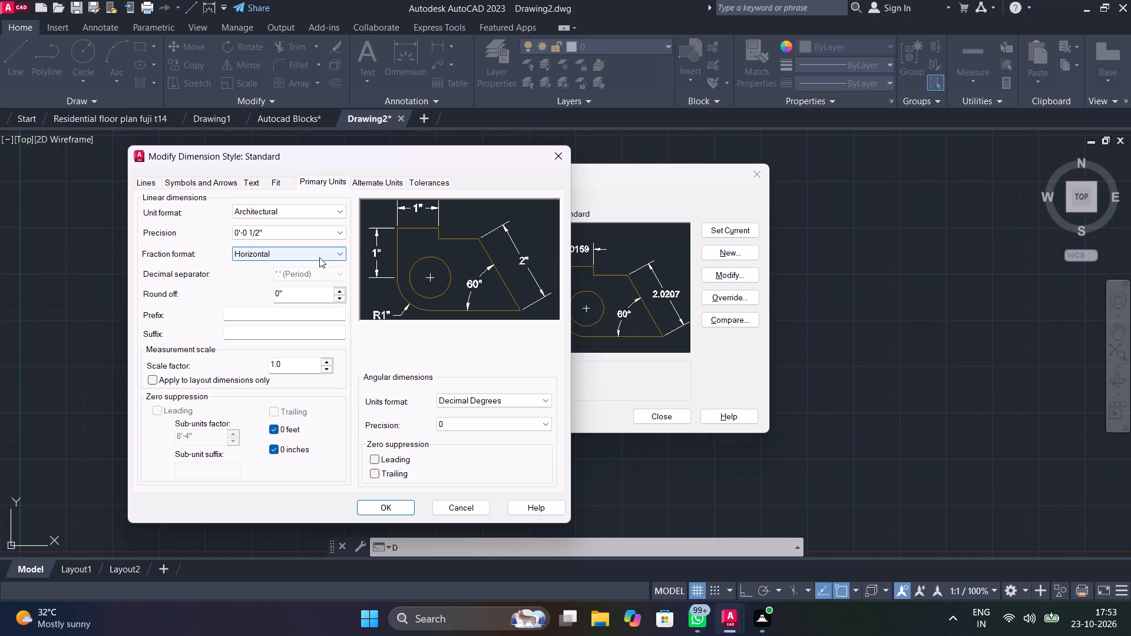
Set the Standard dimension style's text height and arrow size to 1' each and apply the style changes.
left_click(253, 181)
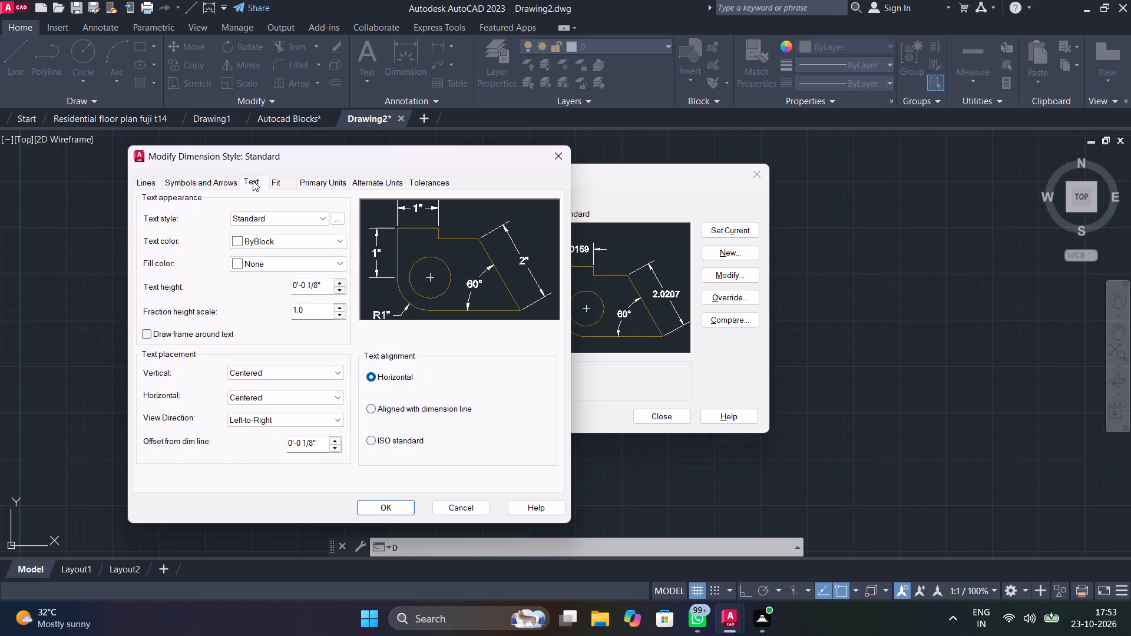
left_click_drag(323, 284, 176, 266)
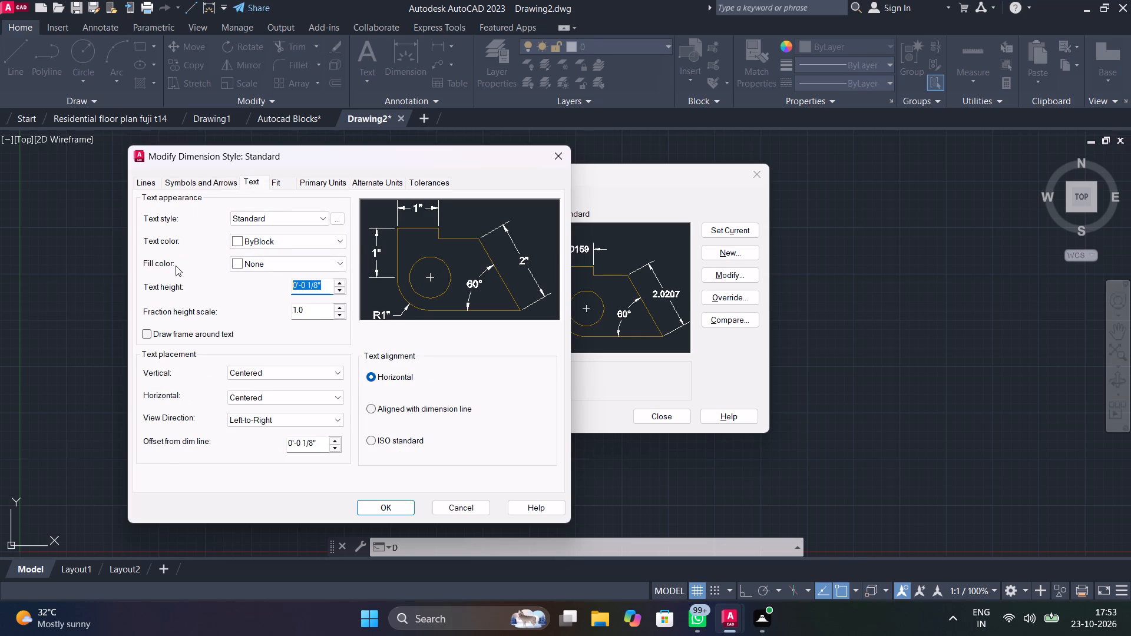
type("1'")
key("Return")
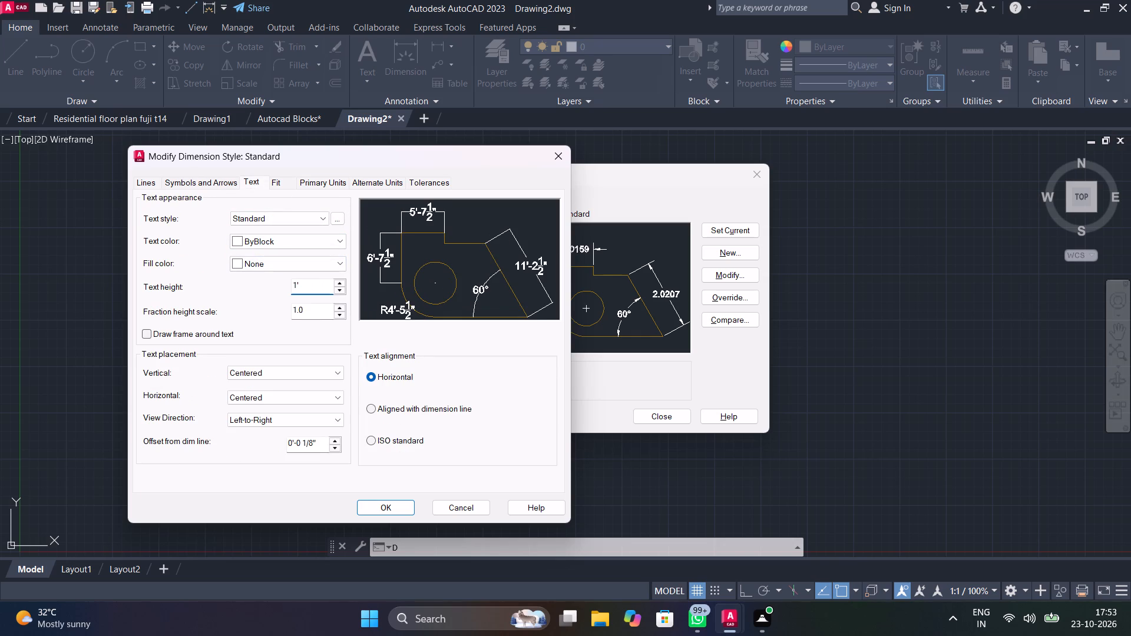
left_click(183, 181)
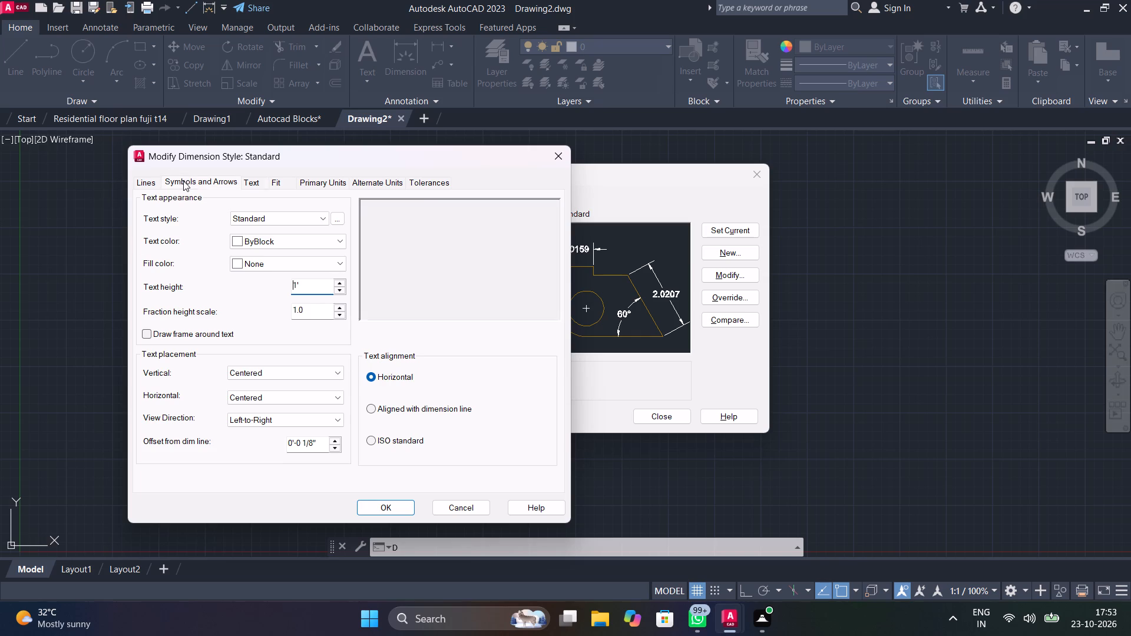
left_click_drag(184, 325, 91, 313)
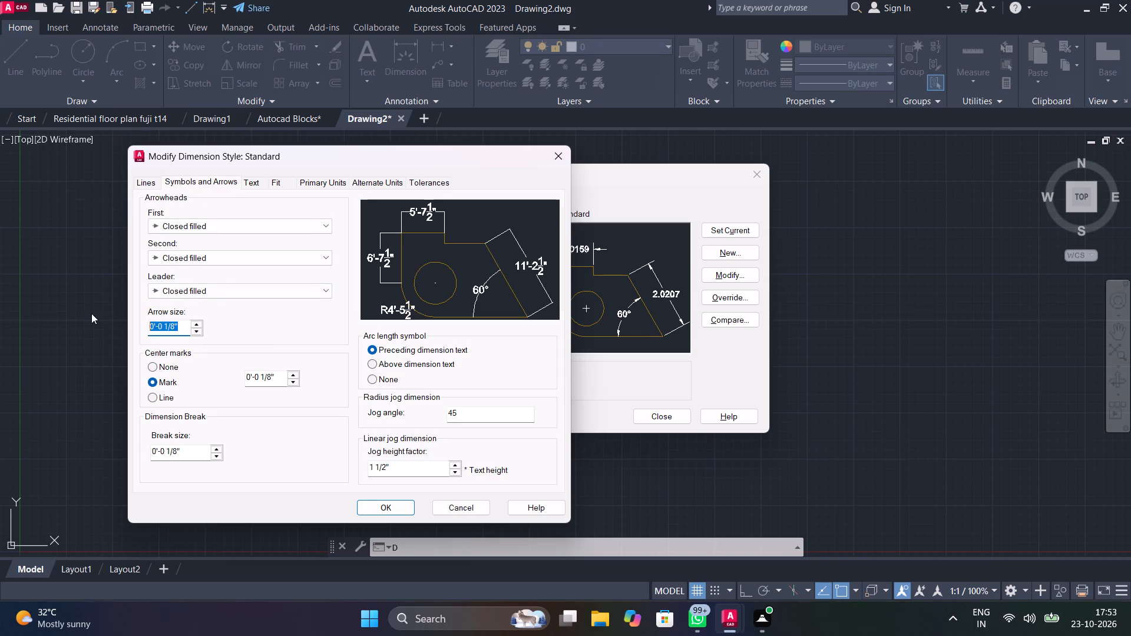
type("1'")
key("Return")
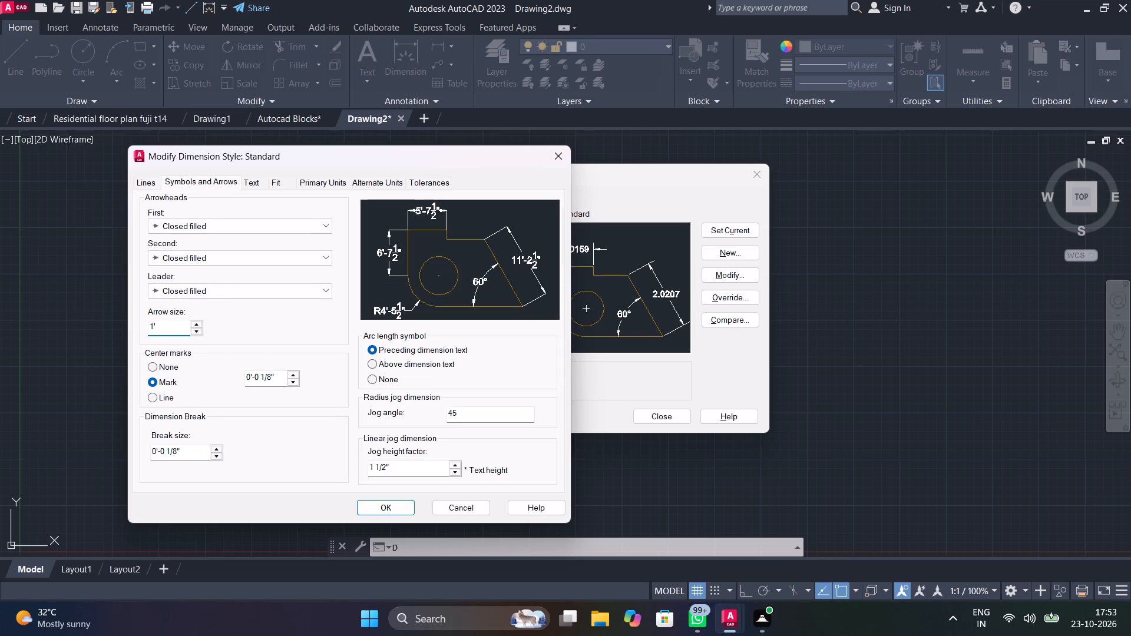
left_click(389, 507)
left_click(677, 419)
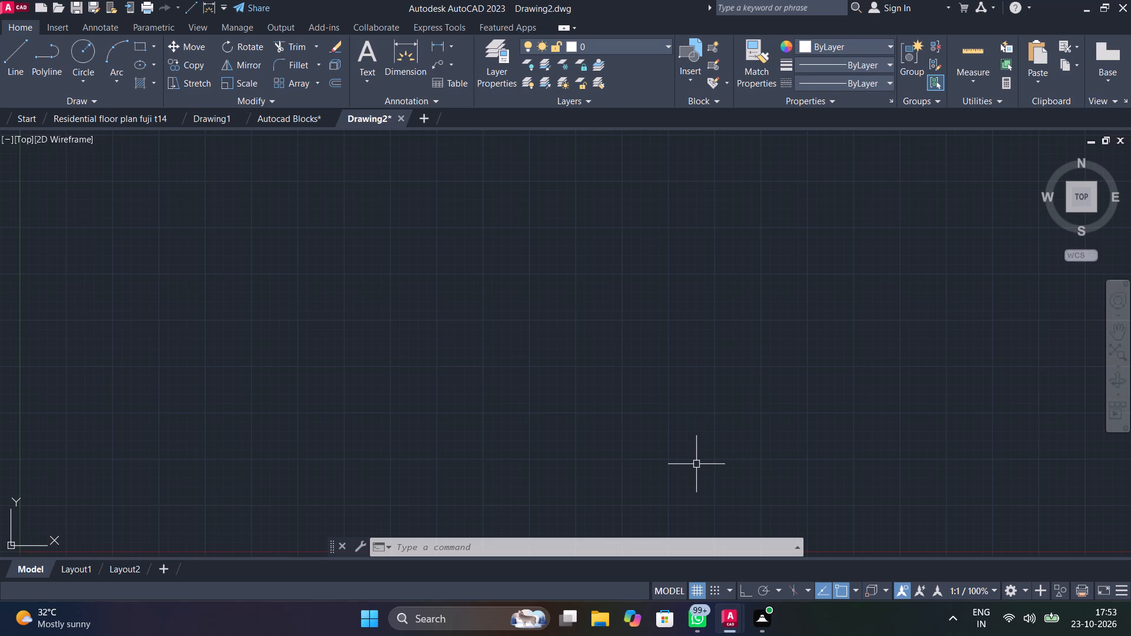
Draw a rectangle 30' long and 40' wide using the Dimensions option.
type("rec")
key("space")
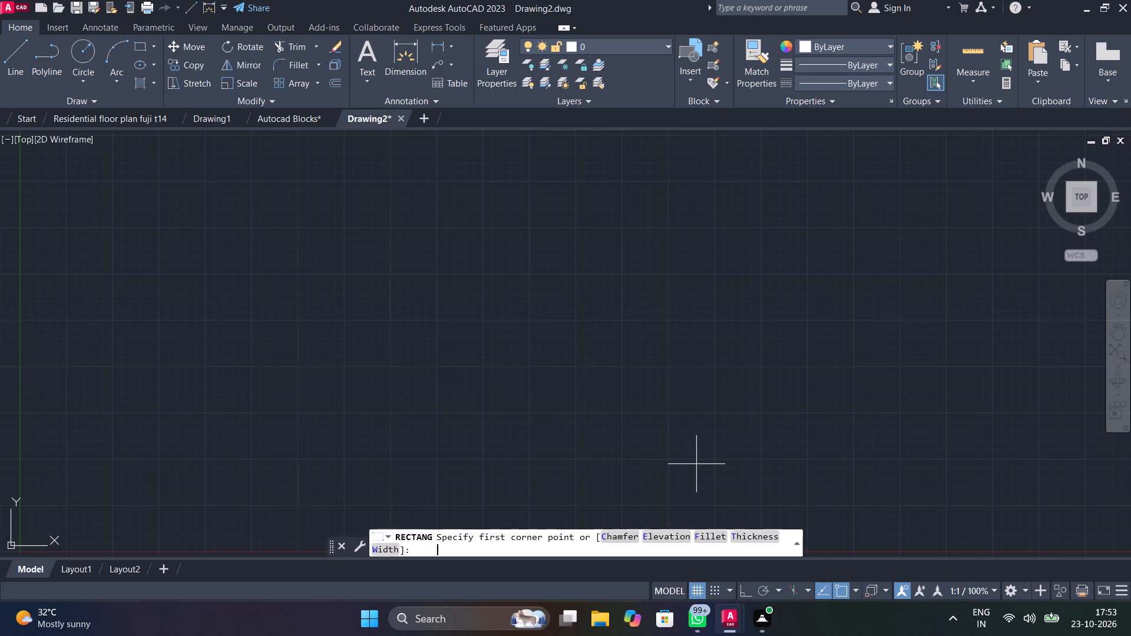
left_click(275, 281)
type("d")
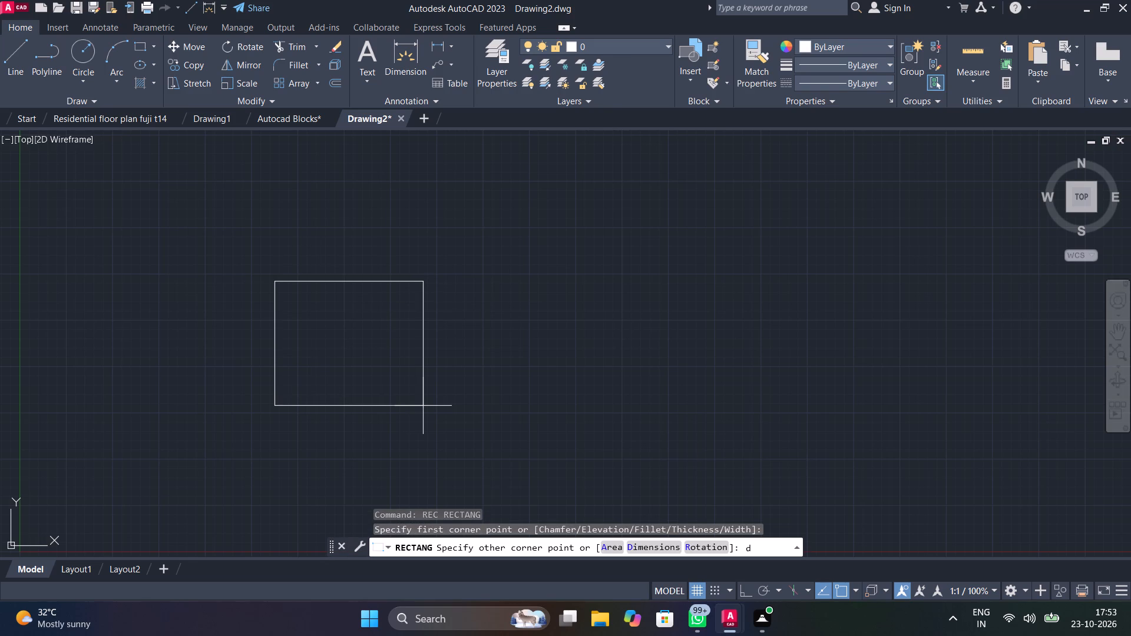
key("space")
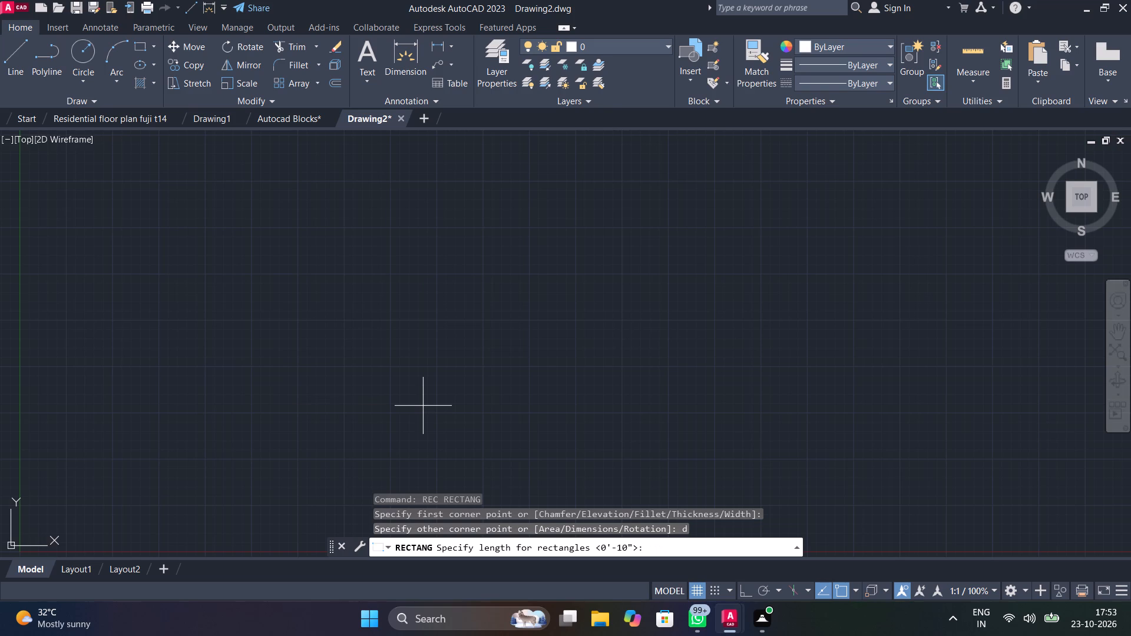
type("30'")
key("Return")
type("40")
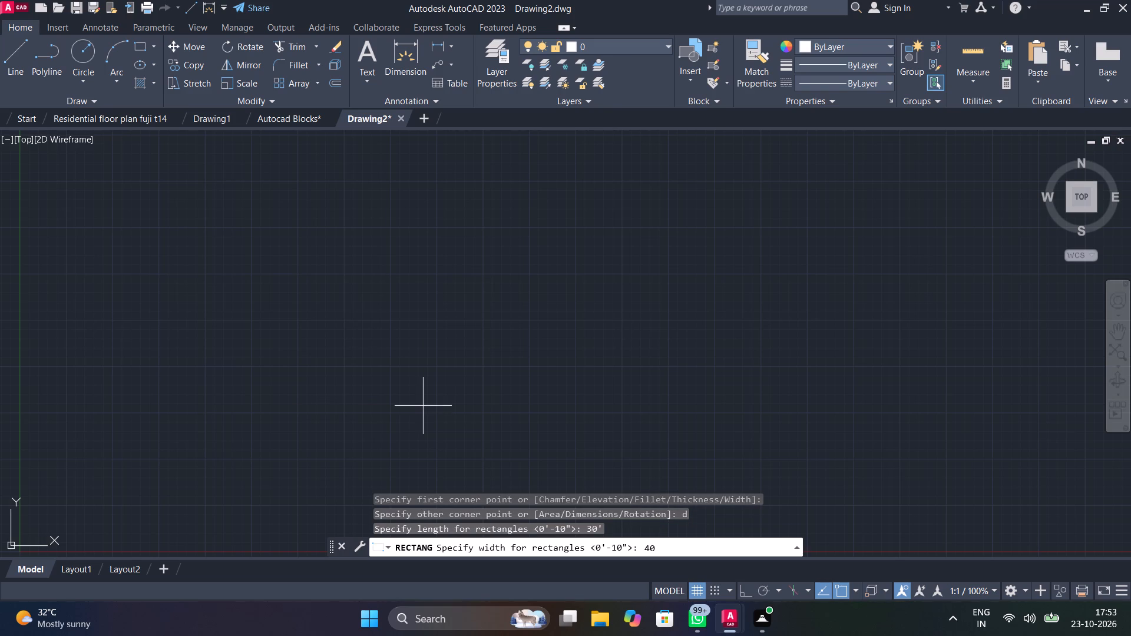
key("apostrophe")
key("Return")
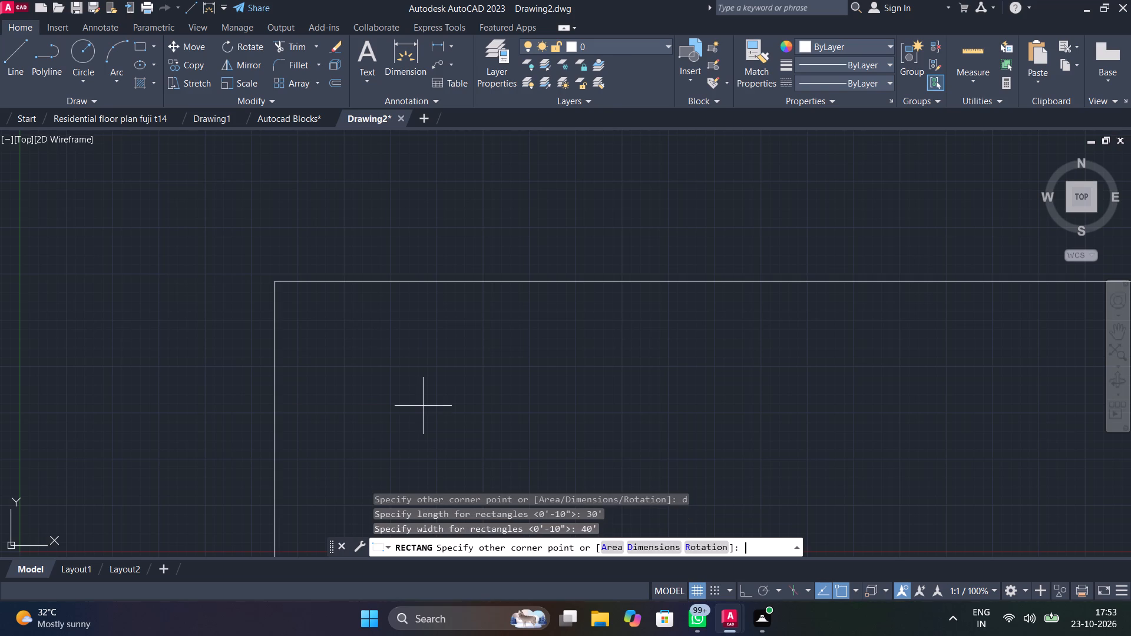
scroll(423, 406, "down", 4)
left_click(445, 310)
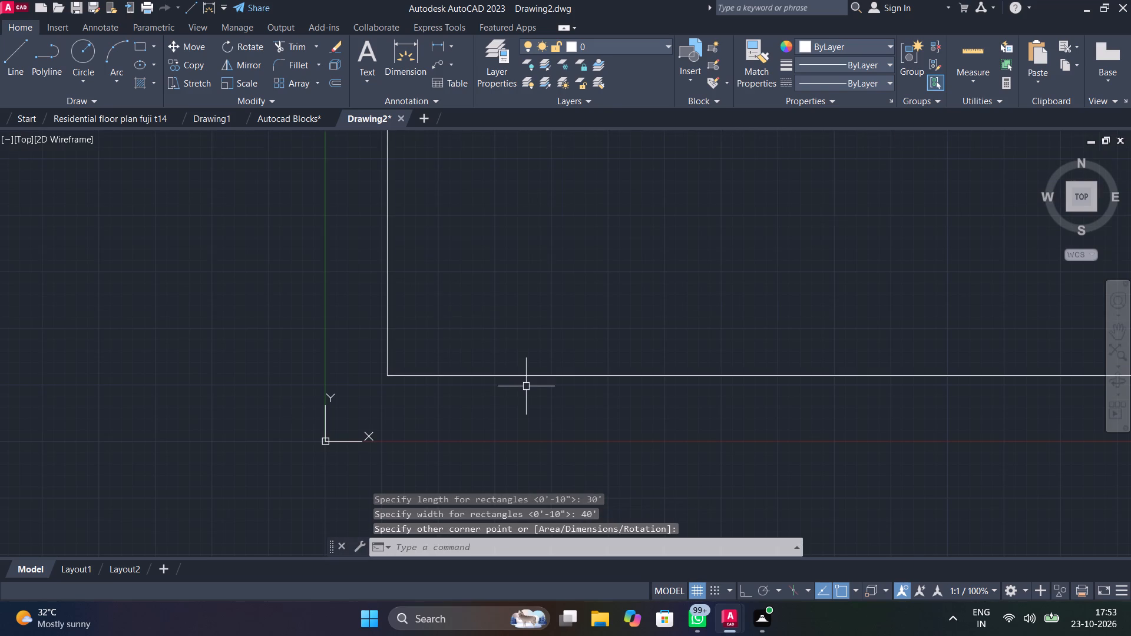
Offset the 30' by 40' rectangle 9" inward to form the outer wall thickness.
scroll(526, 386, "down", 4)
middle_click_drag(557, 379, 399, 458)
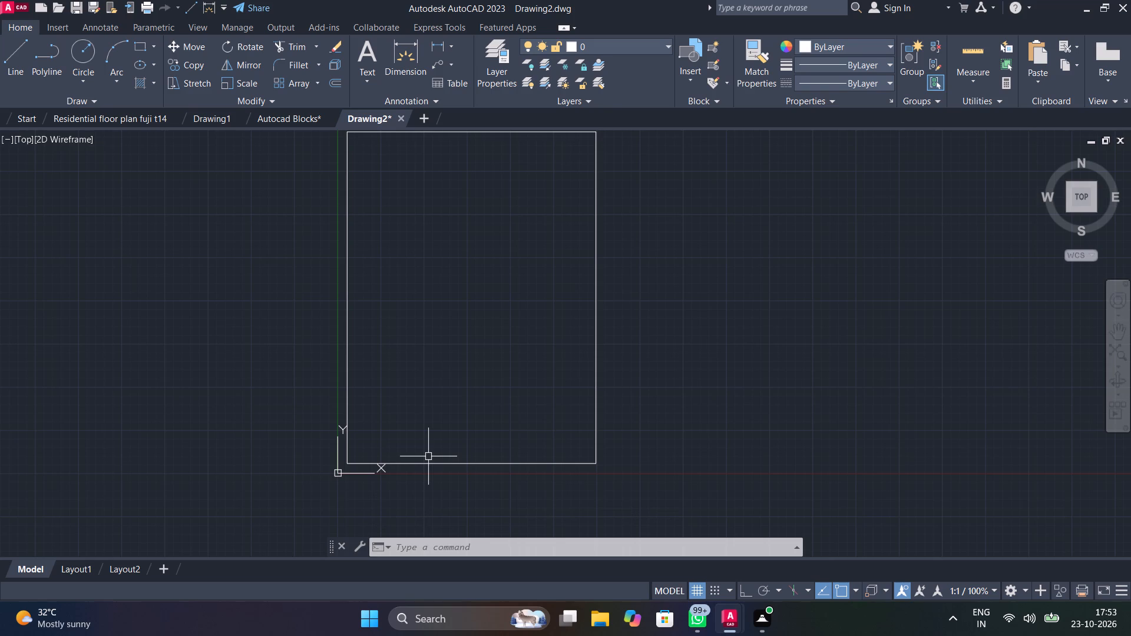
middle_click_drag(416, 412, 450, 504)
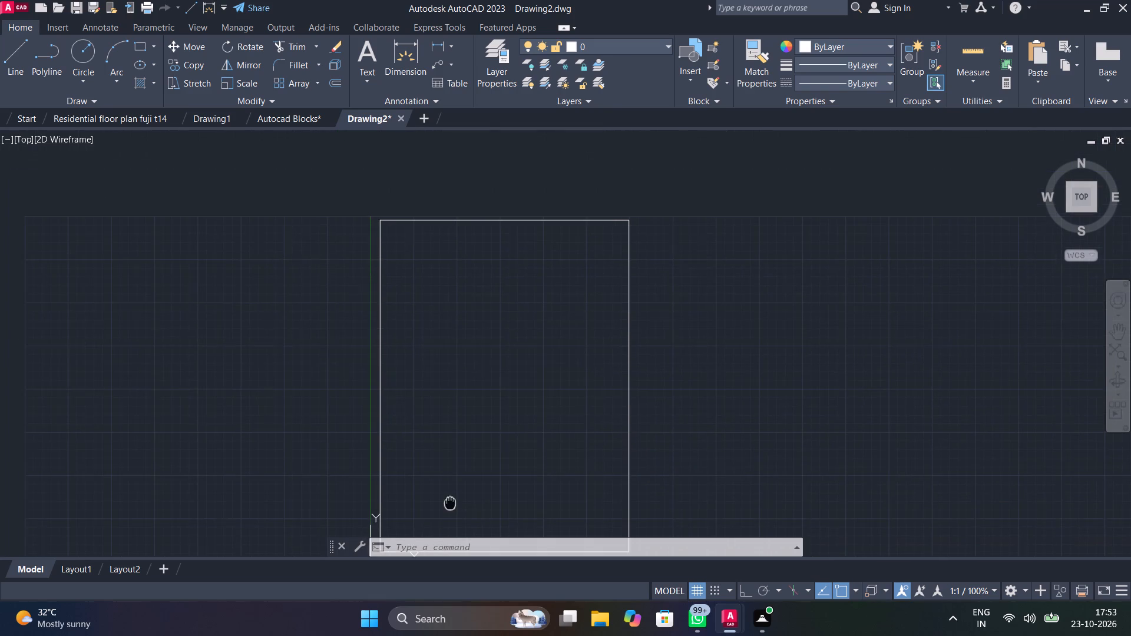
middle_click_drag(450, 504, 478, 504)
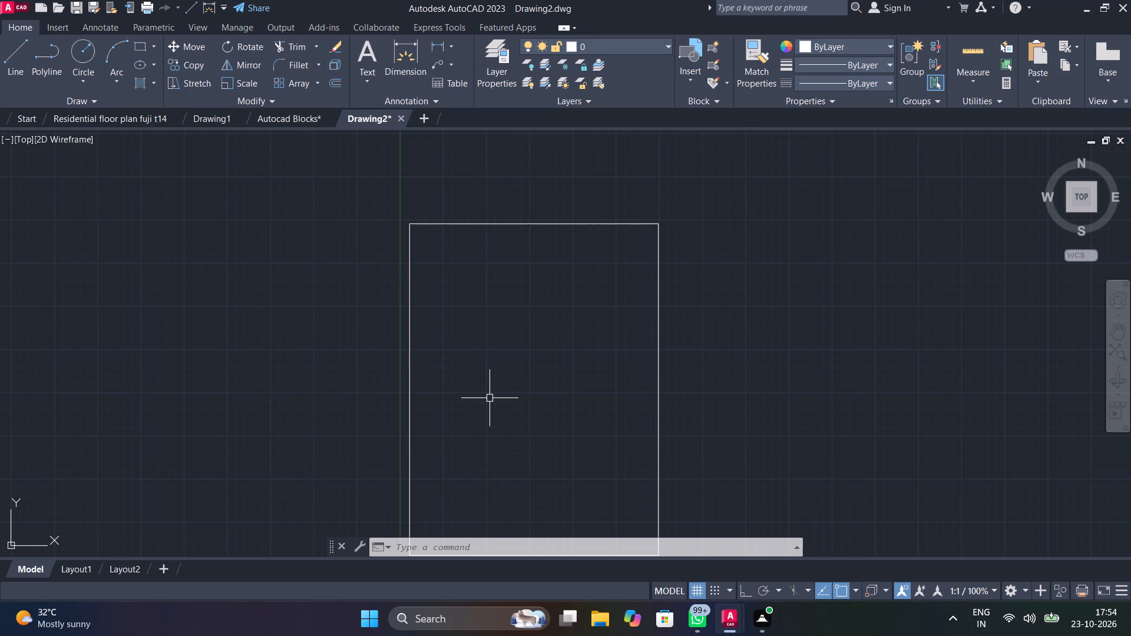
key("o")
key("space")
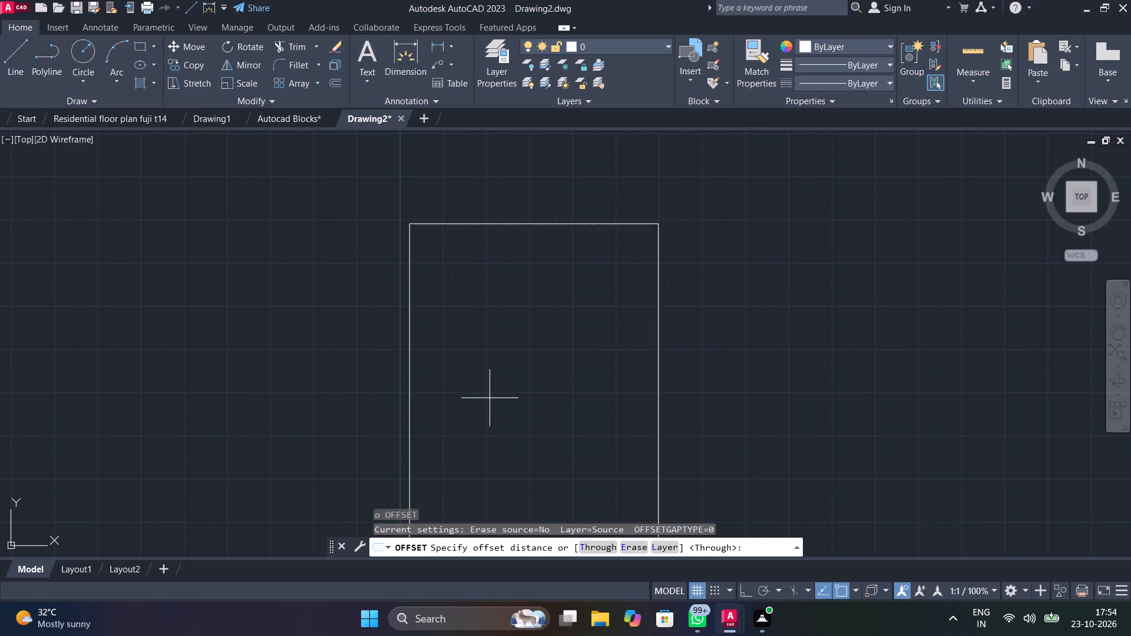
type("9\"")
key("Return")
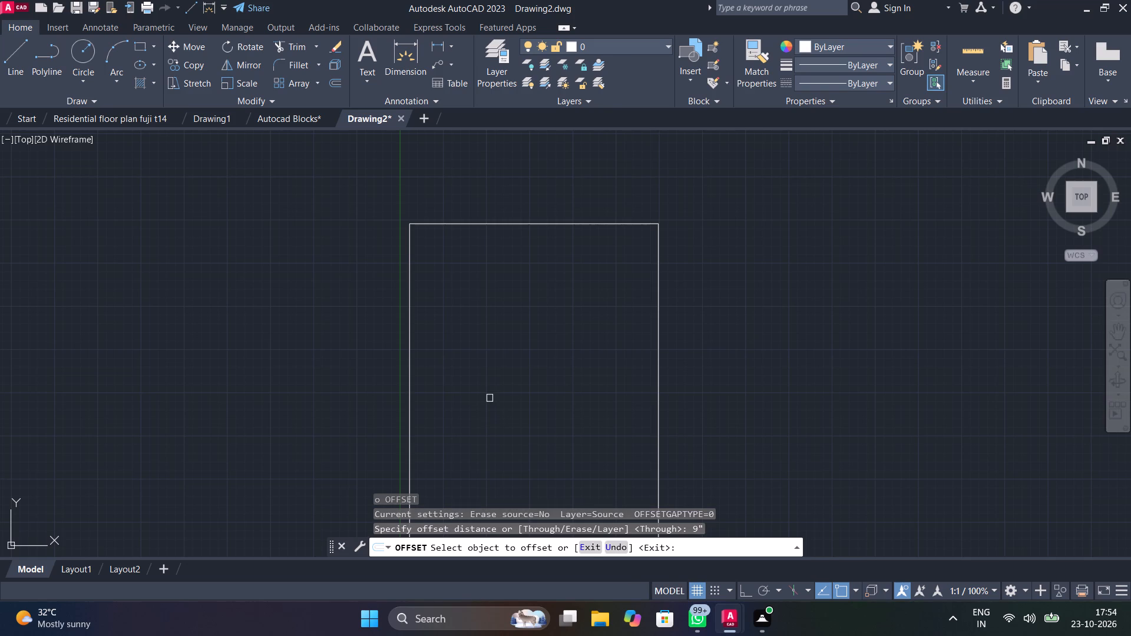
left_click(659, 406)
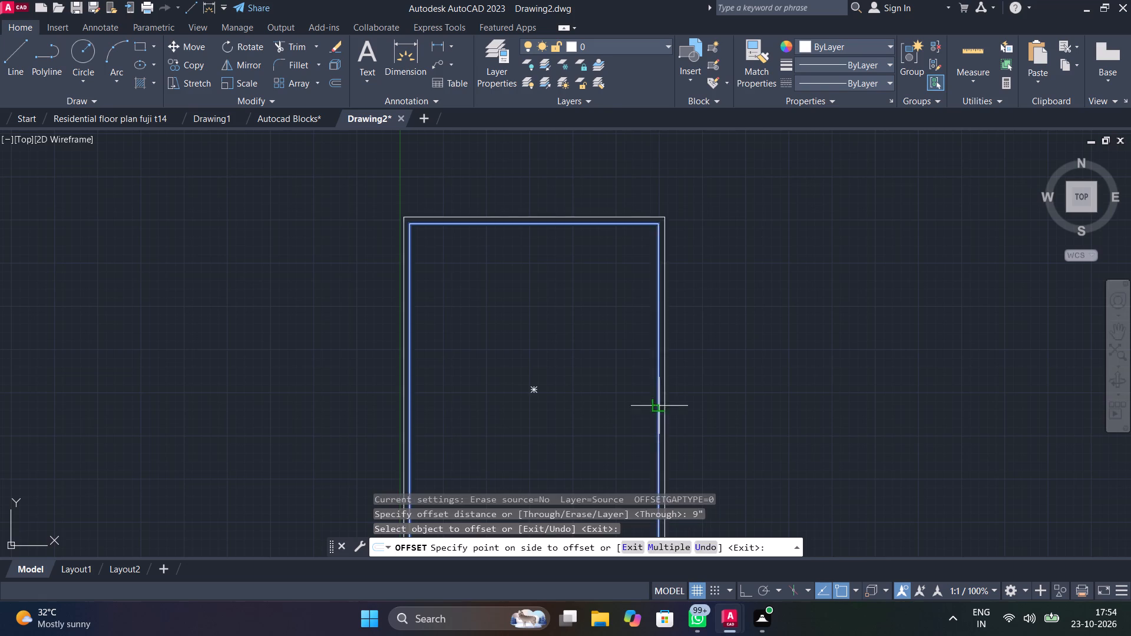
left_click(624, 401)
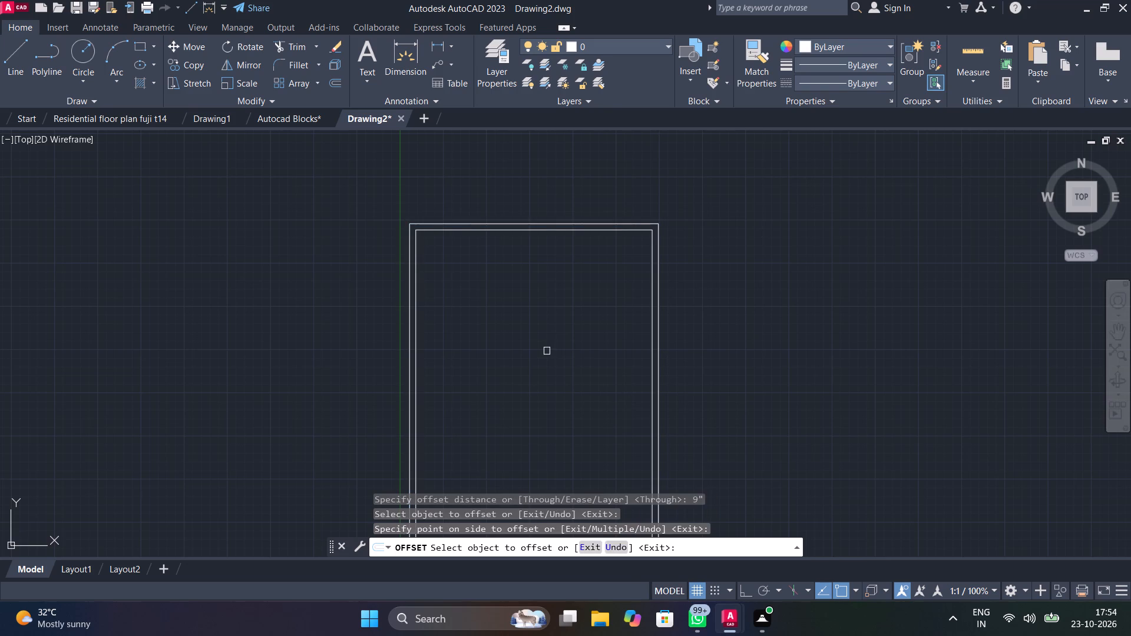
key("space")
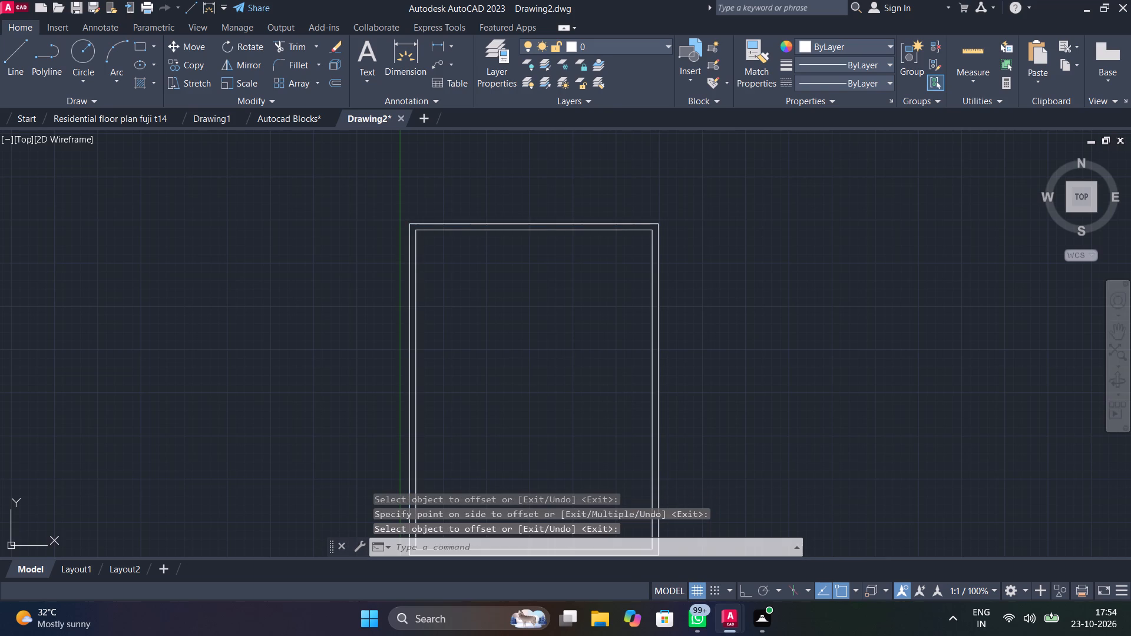
Explode the inner offset rectangle into separate lines.
scroll(421, 264, "up", 2)
left_click(404, 289)
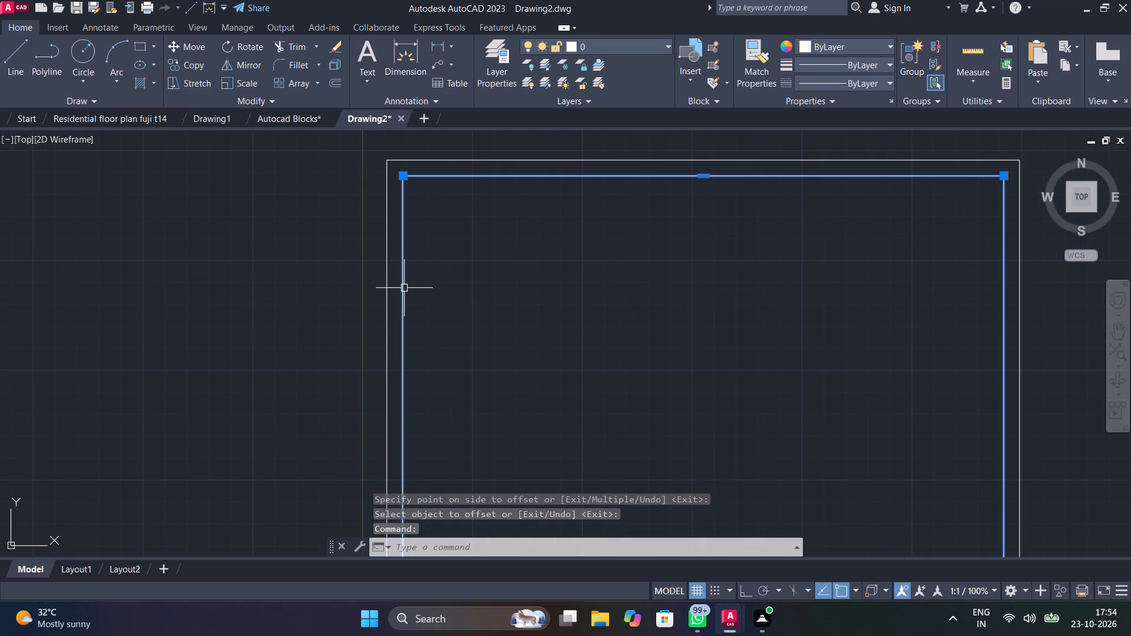
type("expl")
left_click(409, 478)
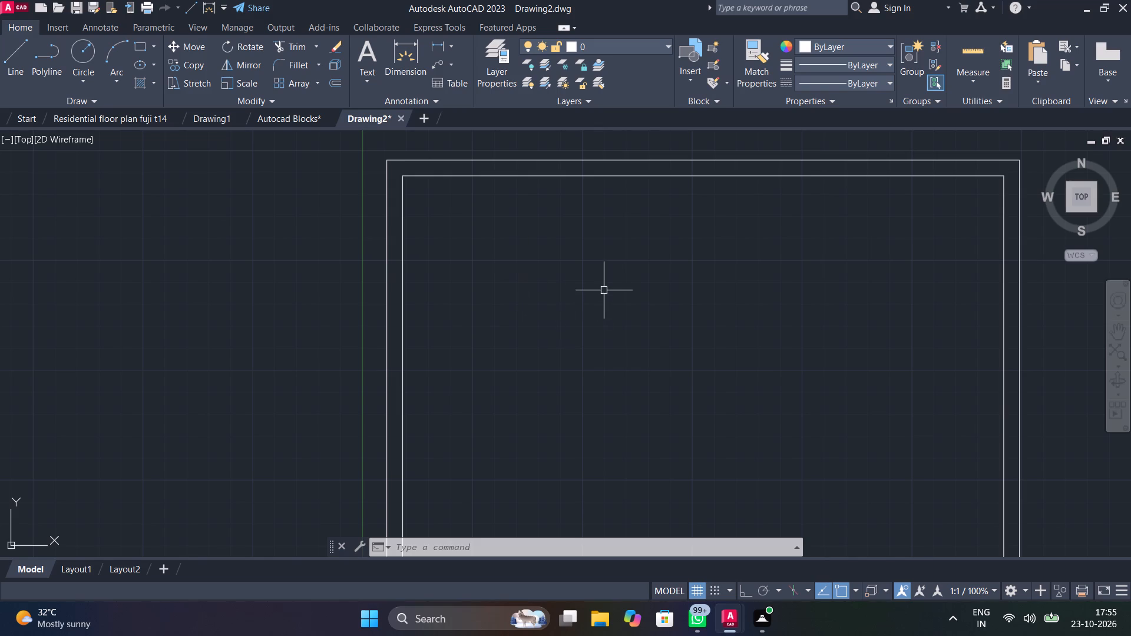
Offset the inner face of the left wall 11'3" into the plan to set the first partition line.
middle_click_drag(603, 290, 488, 353)
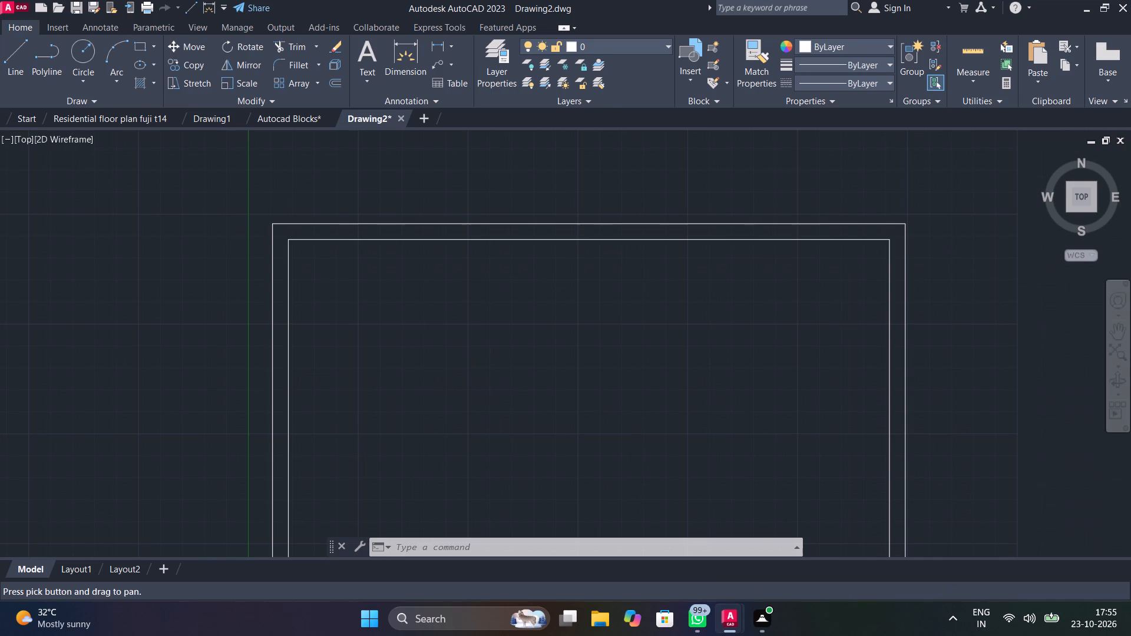
type("o")
key("space")
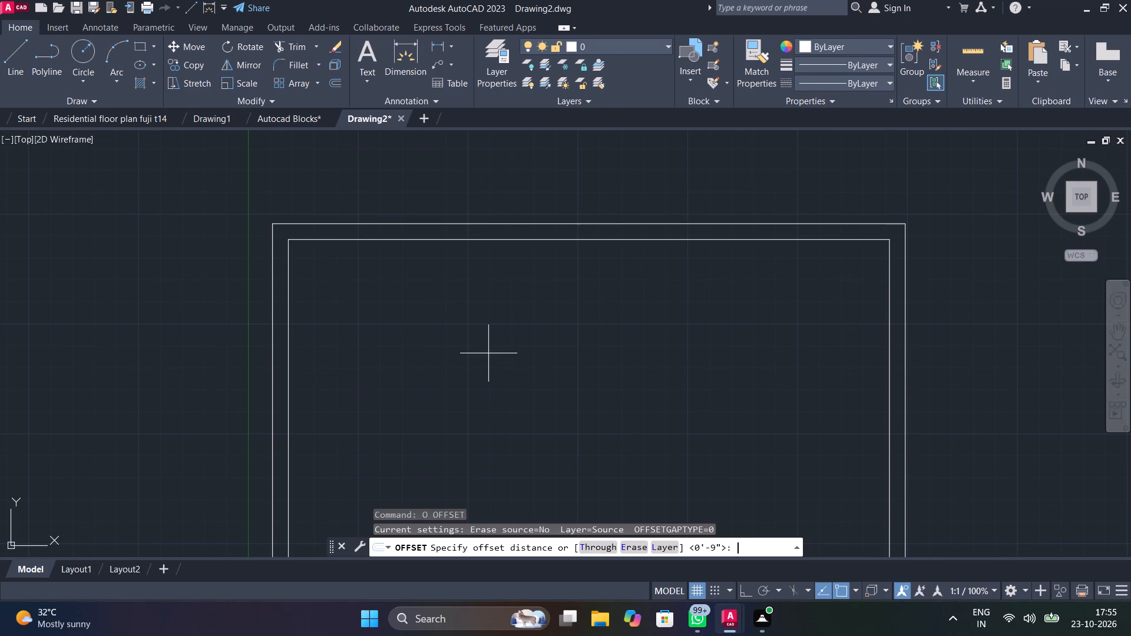
type("11'3\"")
key("Return")
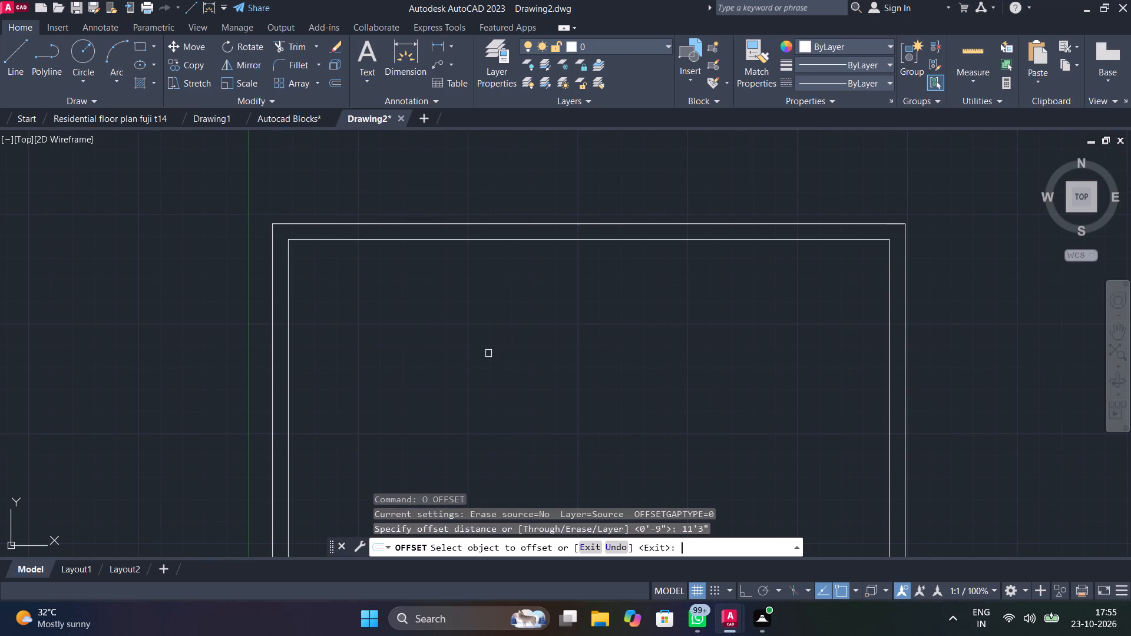
left_click(290, 319)
left_click(345, 317)
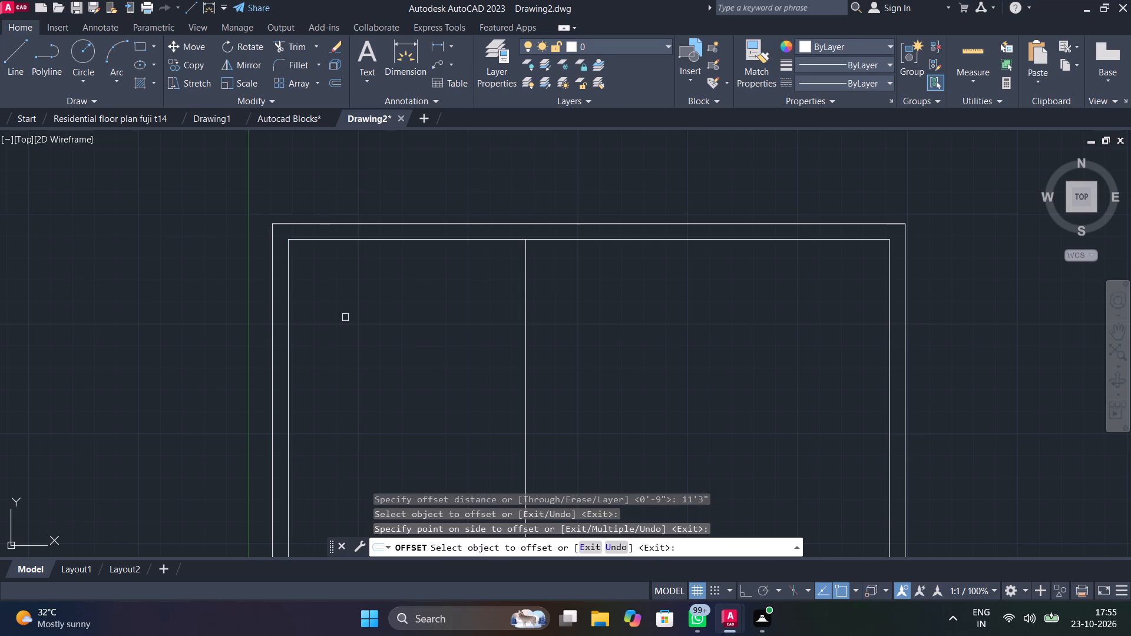
key("space")
Offset the first partition line 5" to the right to give the partition its thickness.
key("space")
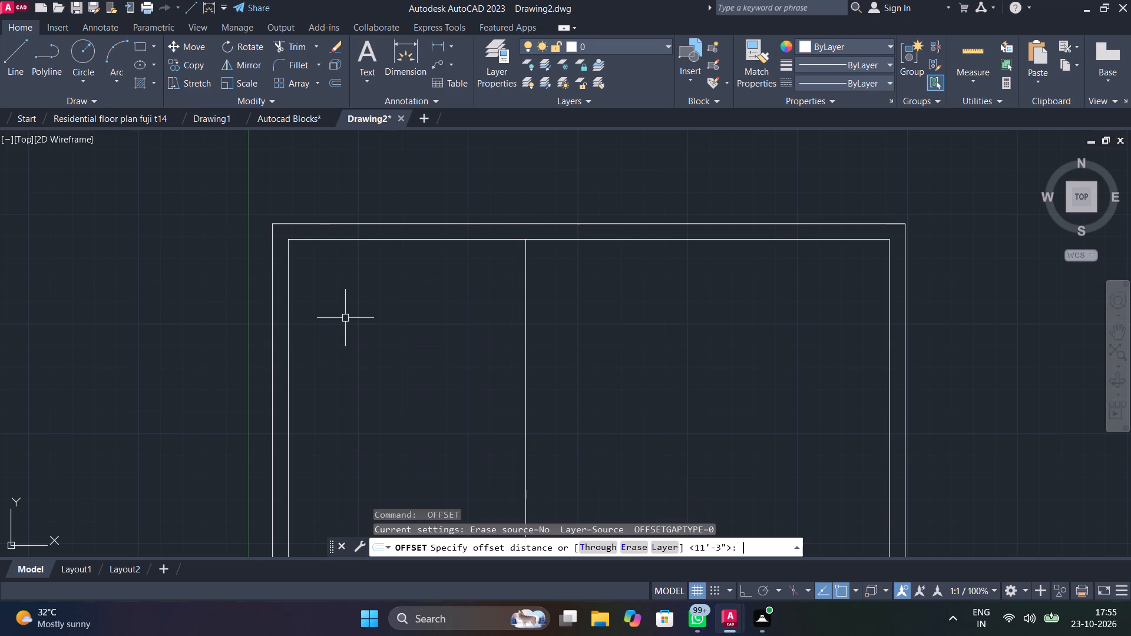
type("5\"")
key("Return")
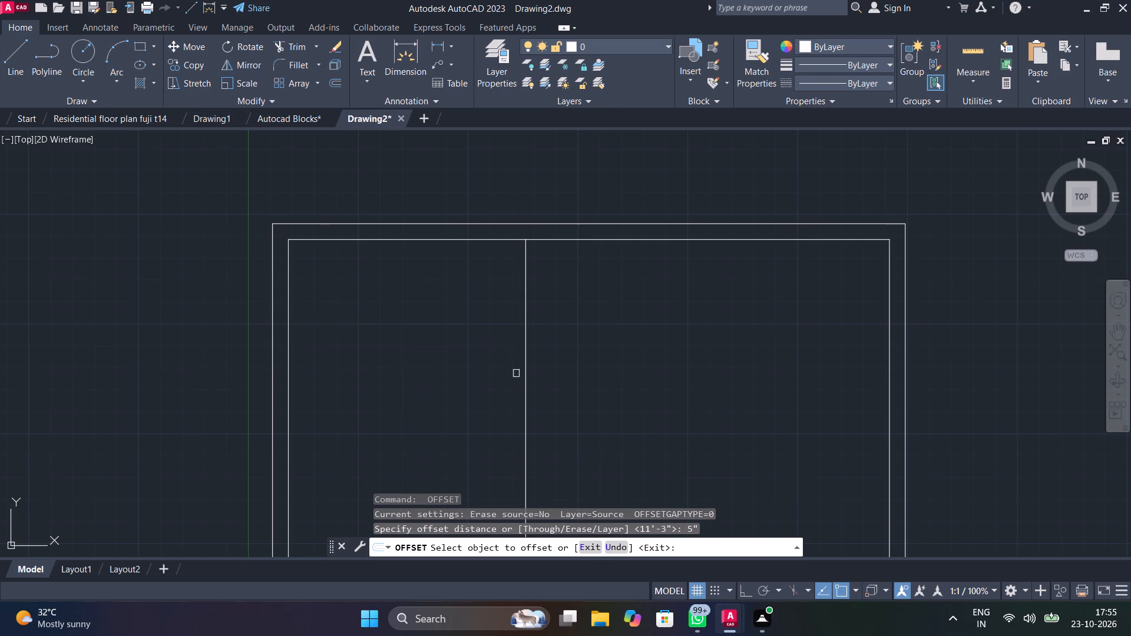
left_click(526, 388)
left_click(544, 387)
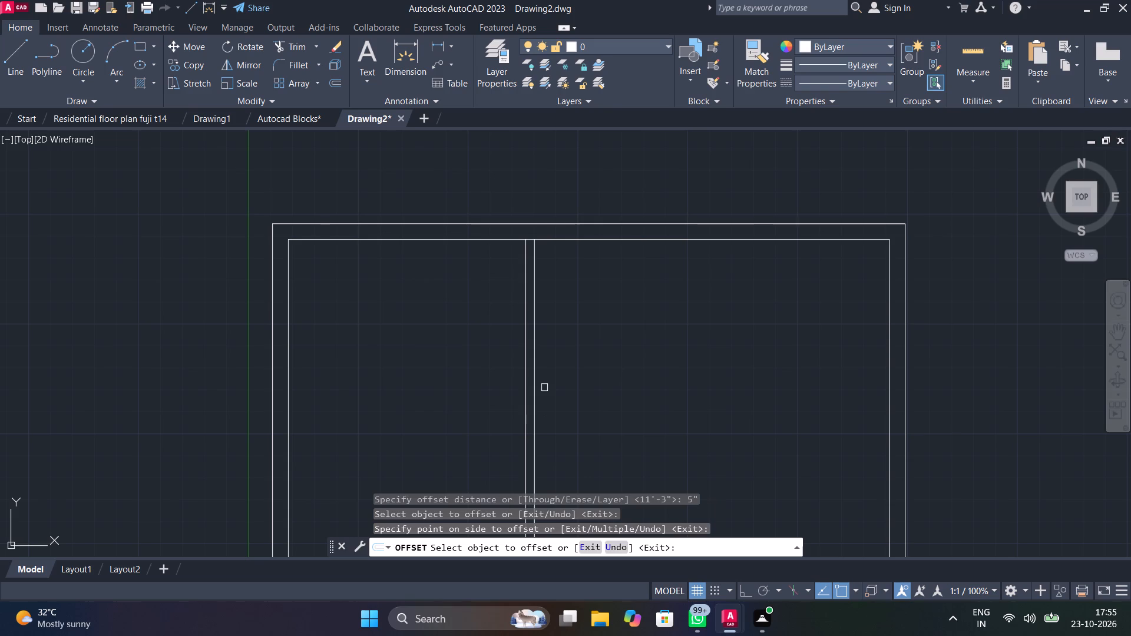
key("space")
Offset the right face of the first partition 5' to the right to set the second partition line.
key("space")
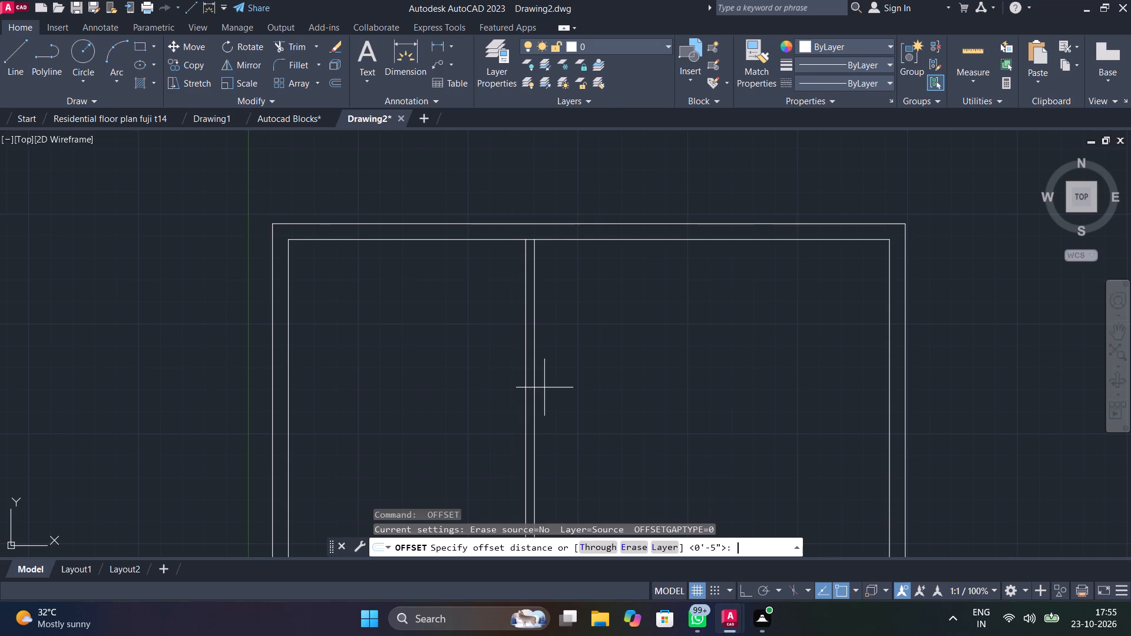
type("5'")
key("Return")
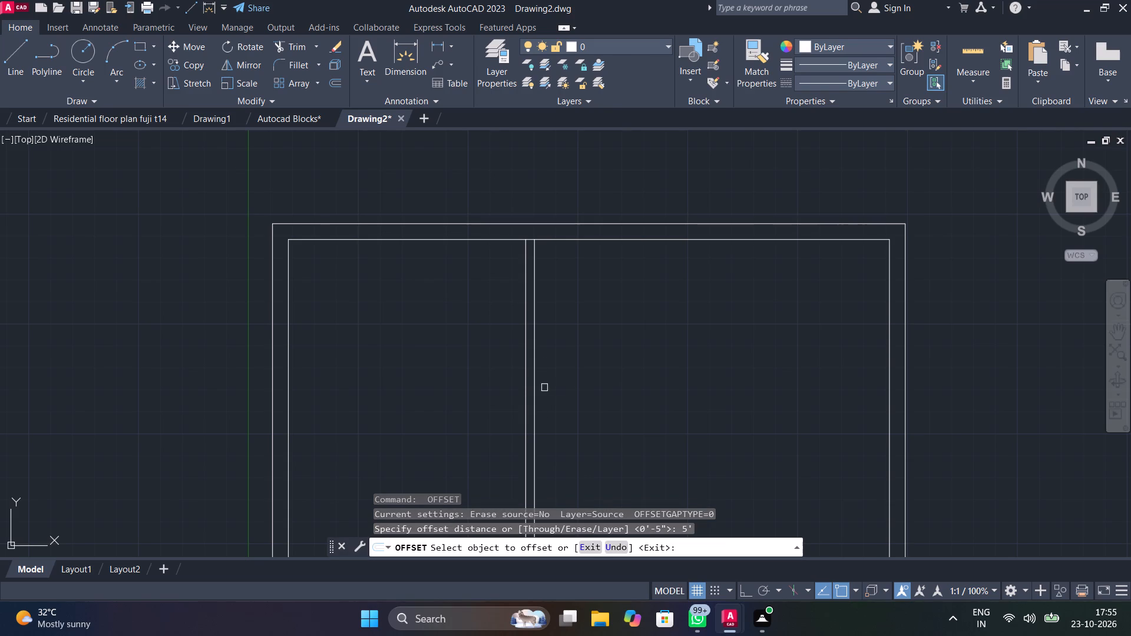
left_click(535, 357)
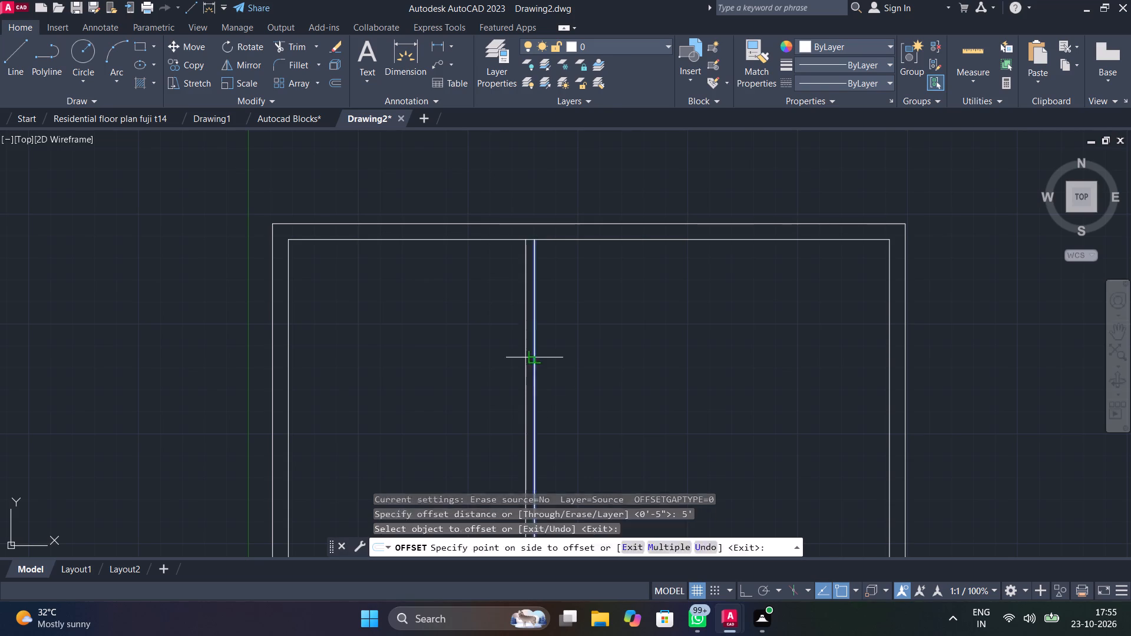
left_click(553, 362)
key("space")
Offset the second partition line 5" to the right to give that partition its thickness.
key("space")
type("5\"")
key("Return")
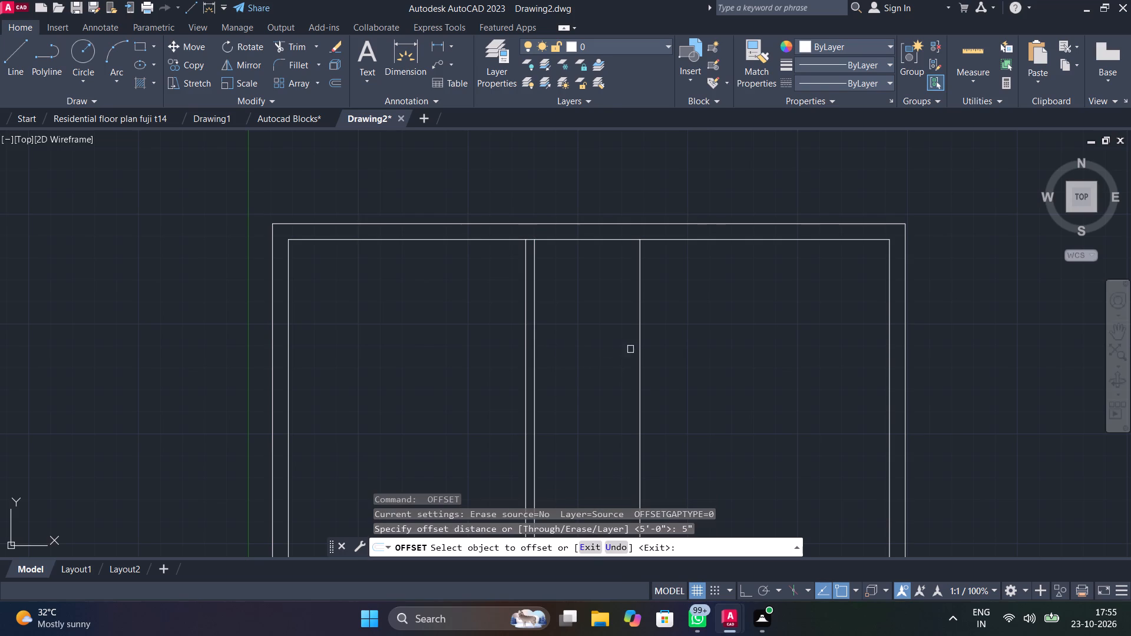
left_click(643, 382)
left_click(670, 384)
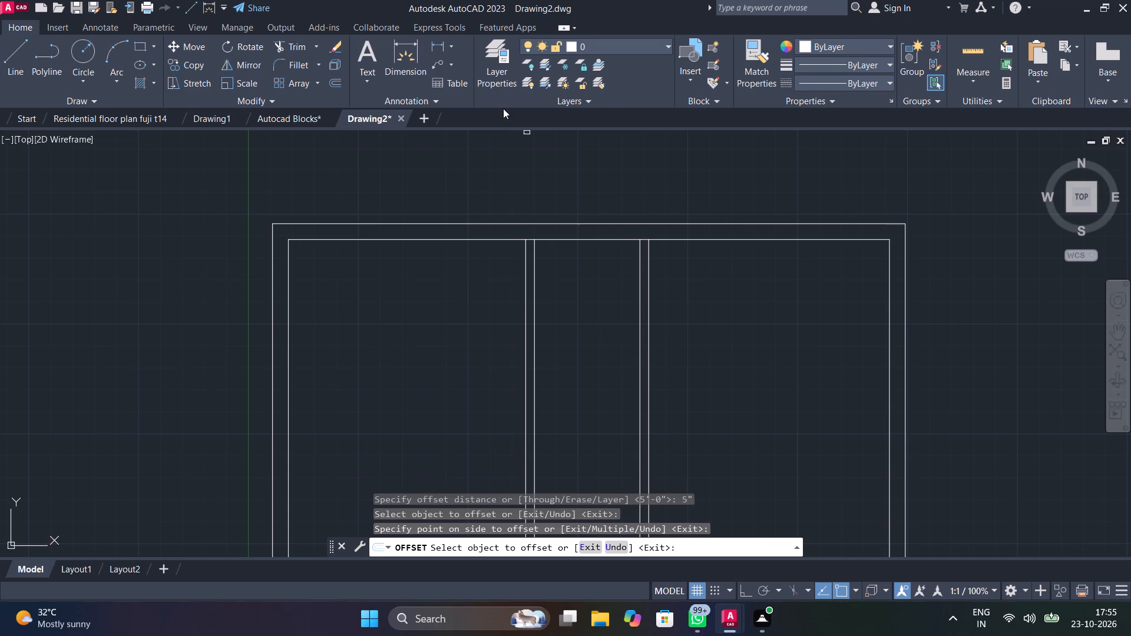
Add a linear dimension from the second partition's right face to the right wall's inner face along the top wall.
left_click(436, 47)
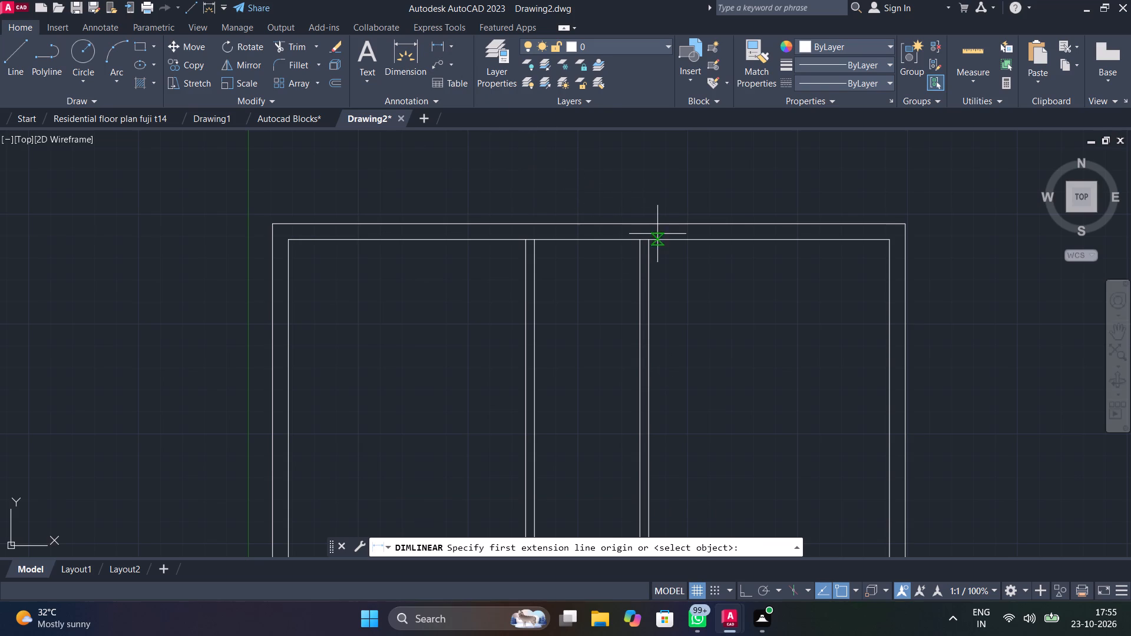
left_click(653, 237)
left_click(885, 239)
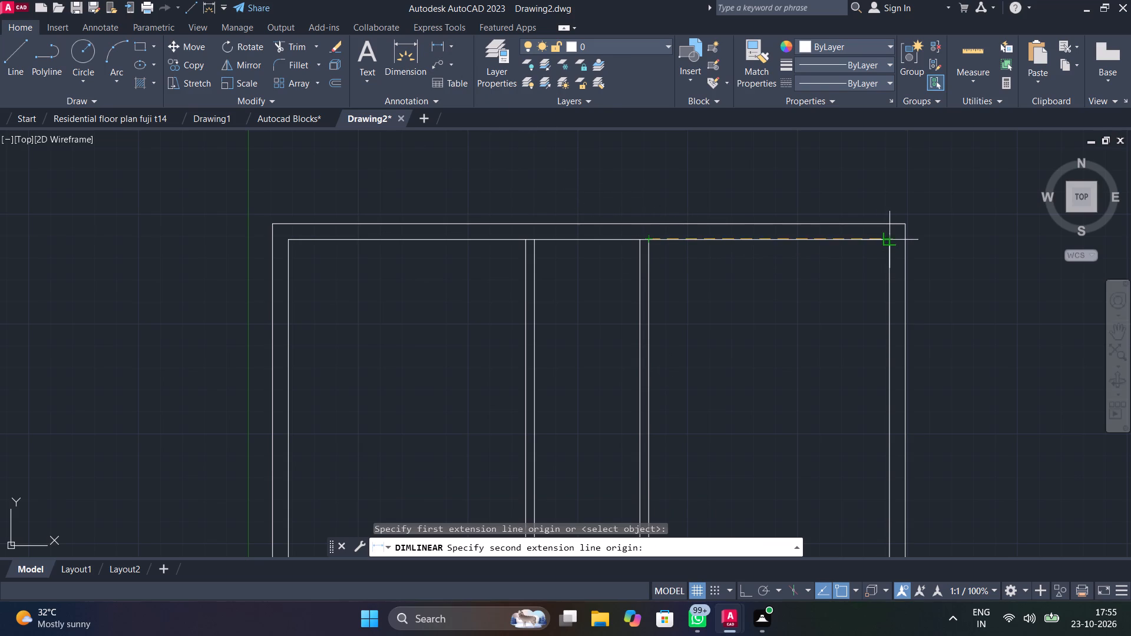
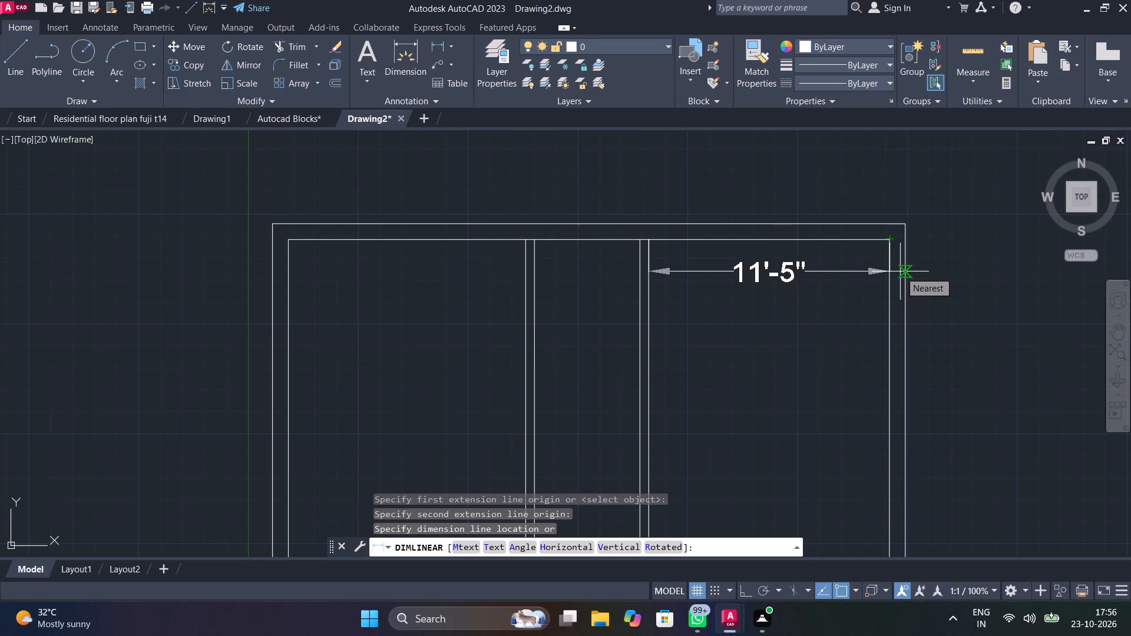
Erase the first partition's right face and both lines of the second partition.
key("Escape")
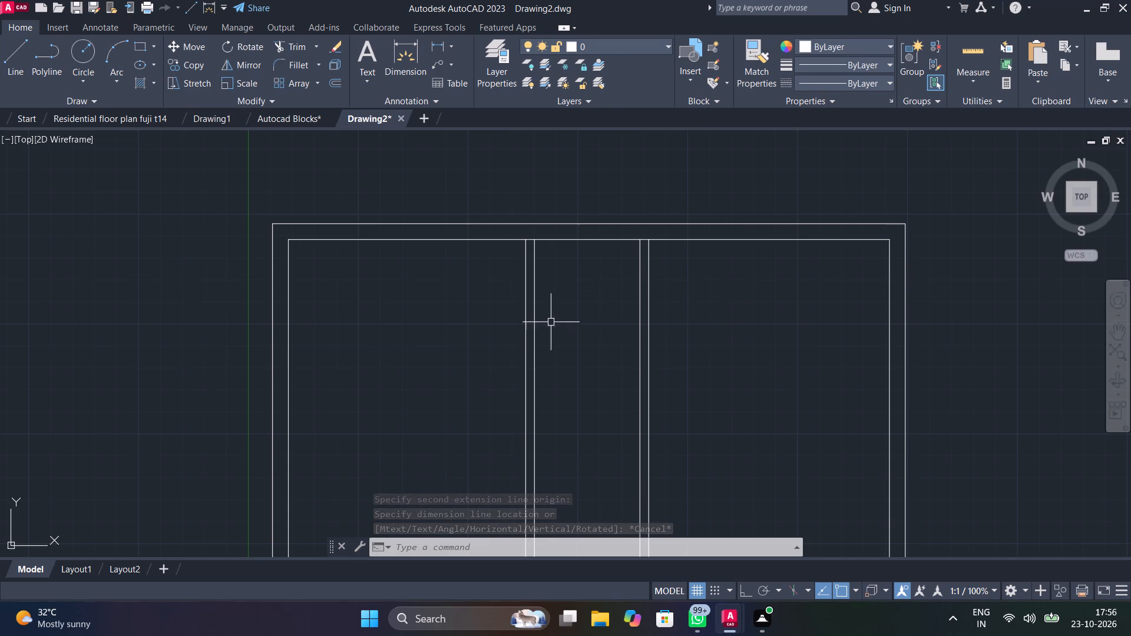
left_click(534, 353)
key("Delete")
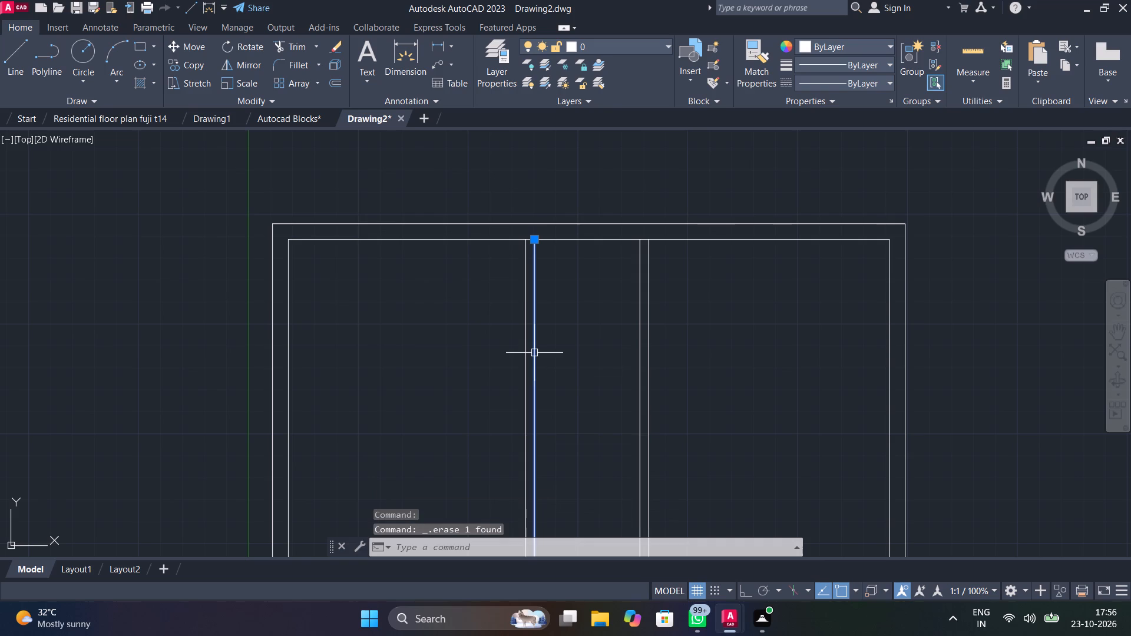
left_click_drag(697, 329, 602, 405)
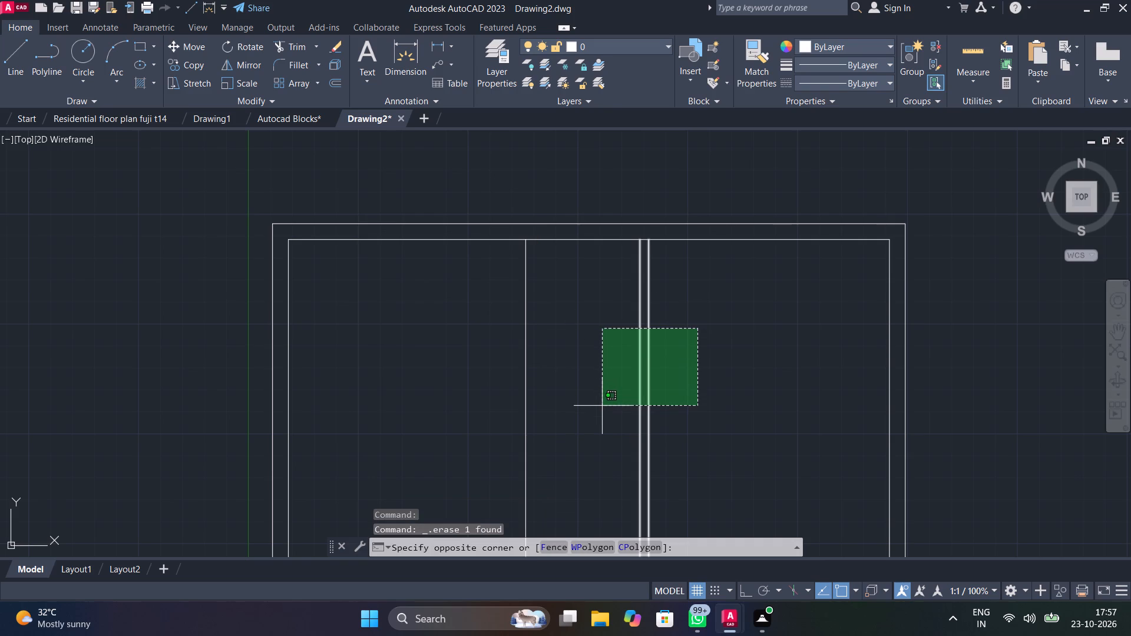
key("Delete")
left_click(602, 406)
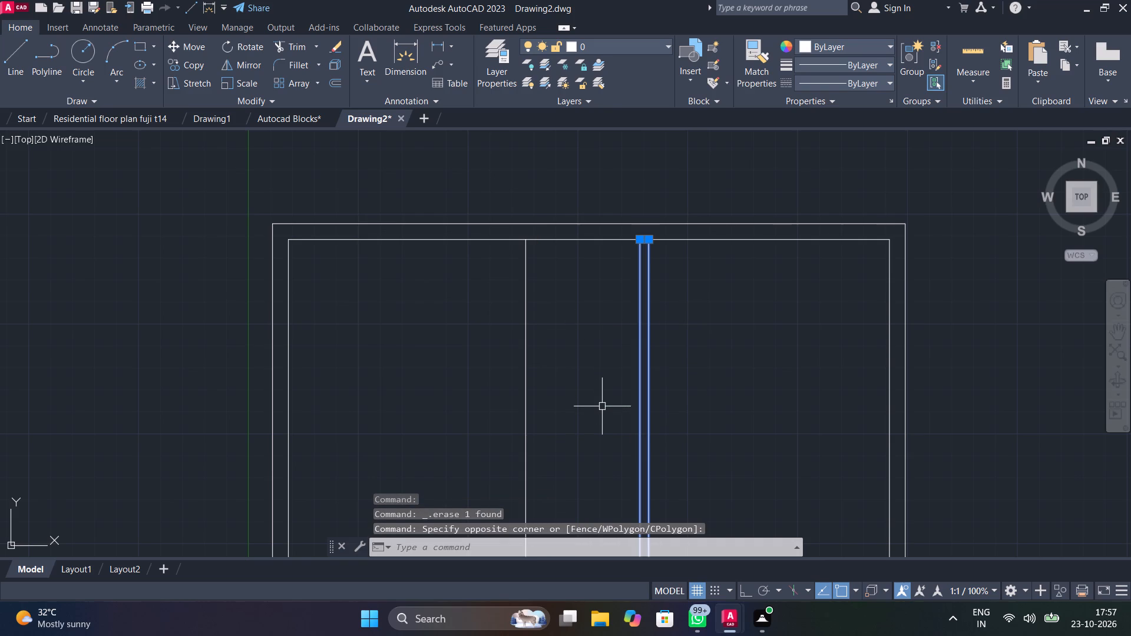
key("Delete")
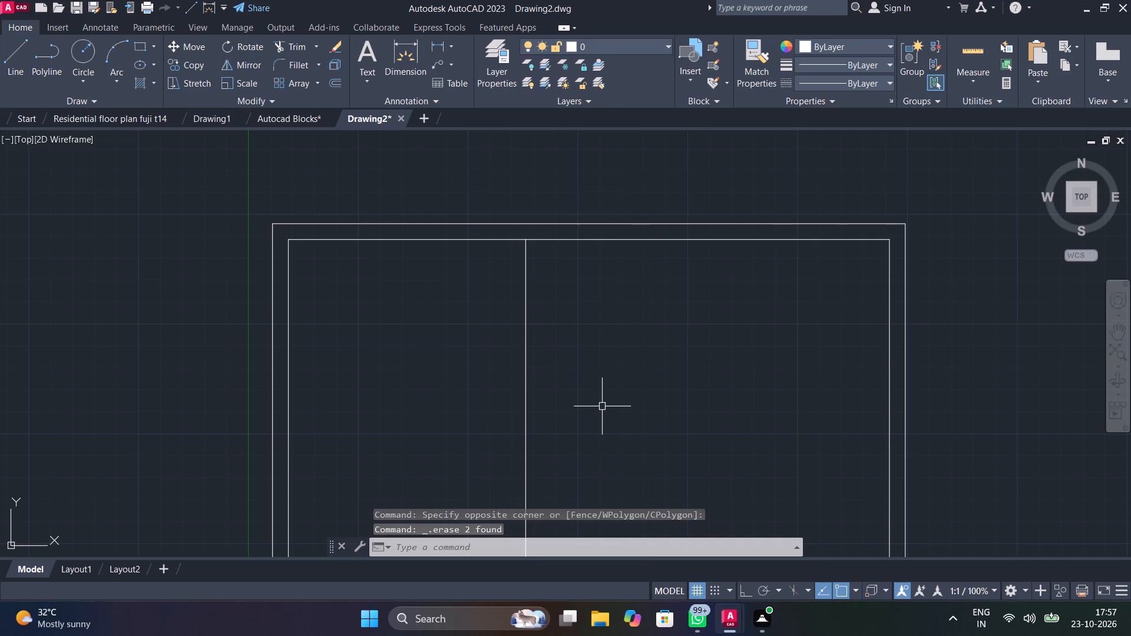
Offset the remaining first partition line 6" to the right to give the partition its thickness.
type("o")
key("space")
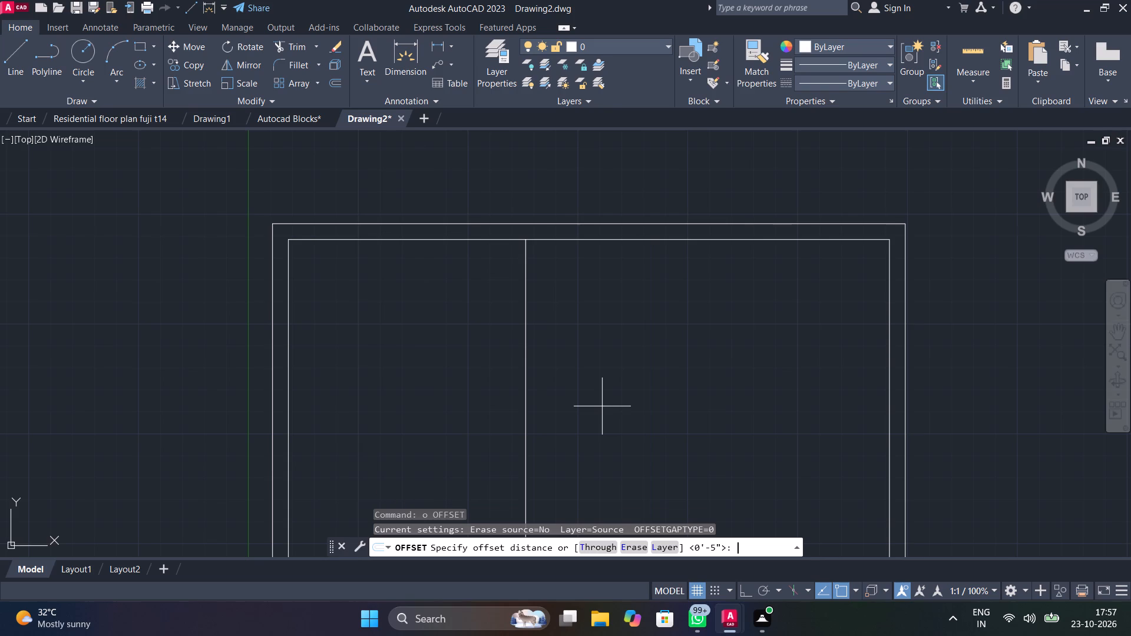
key("6")
key("shift+quotedbl")
key("Return")
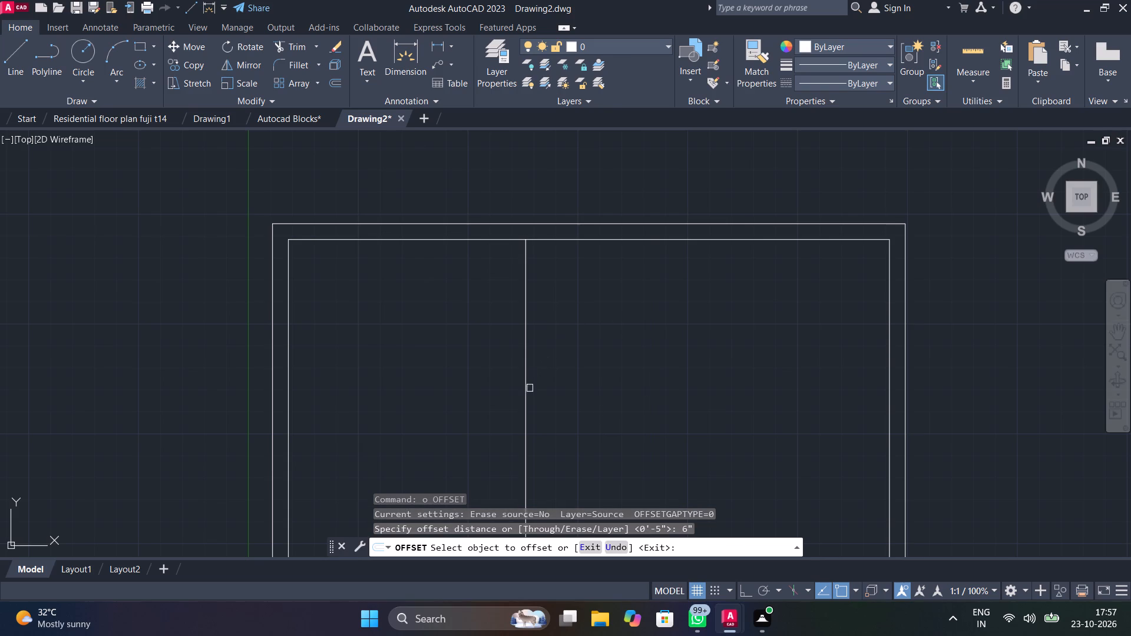
left_click(528, 392)
left_click(544, 386)
key("space")
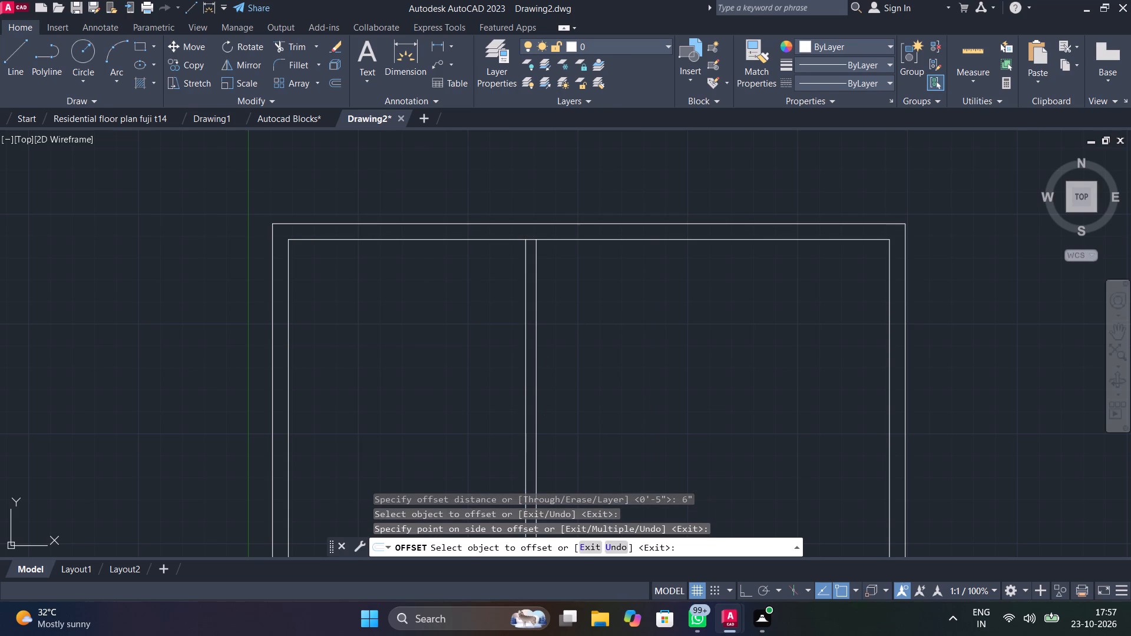
Offset the first partition's right face 5' to the right to set the second partition line.
key("space")
type("5'")
key("Return")
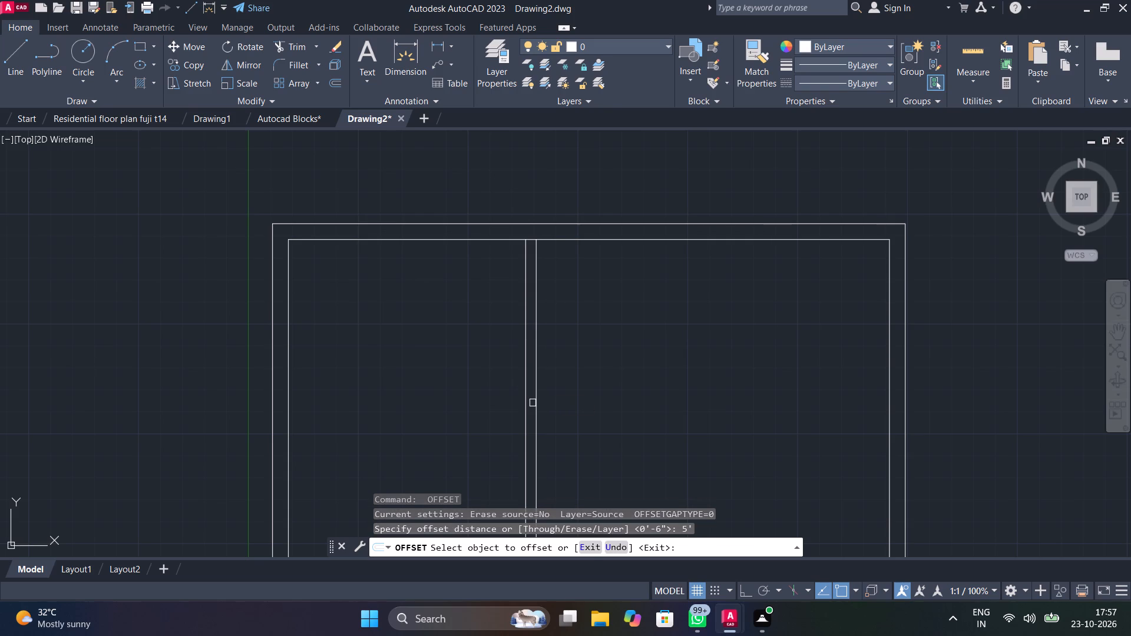
left_click(534, 399)
left_click(564, 393)
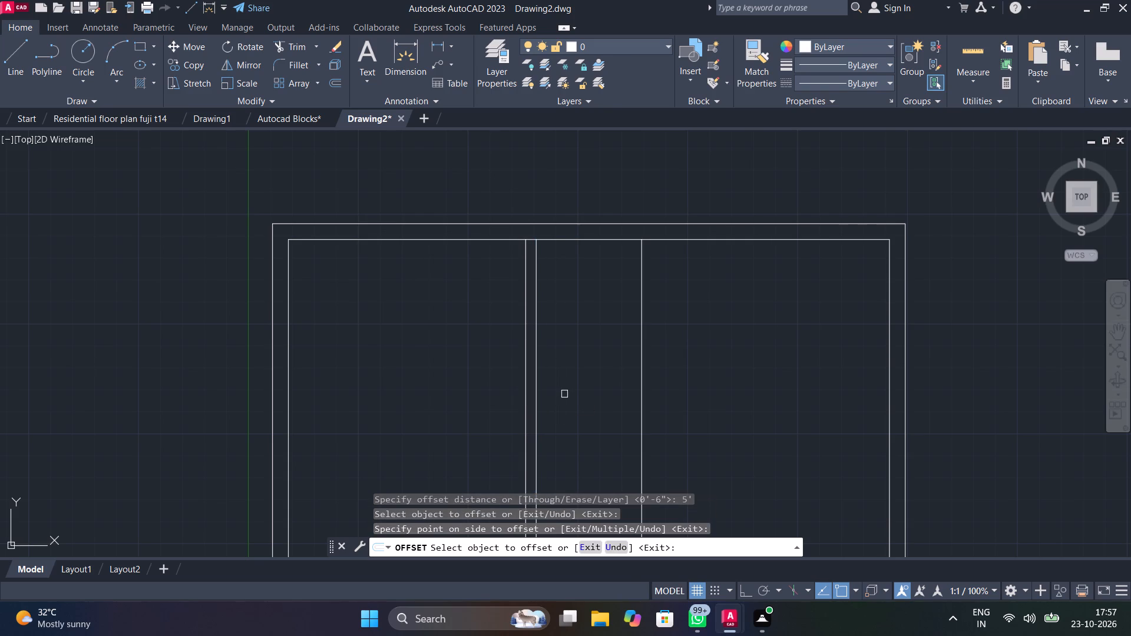
key("space")
Offset the second partition line 6" to the right to give that partition its thickness.
key("space")
type("6\"")
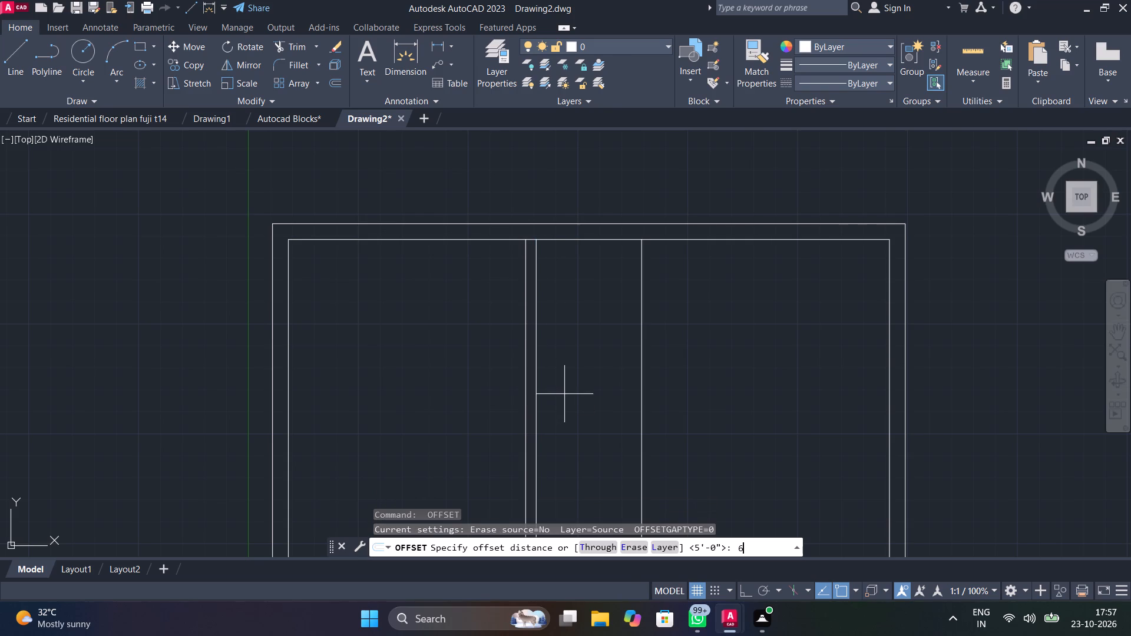
key("Return")
left_click(641, 347)
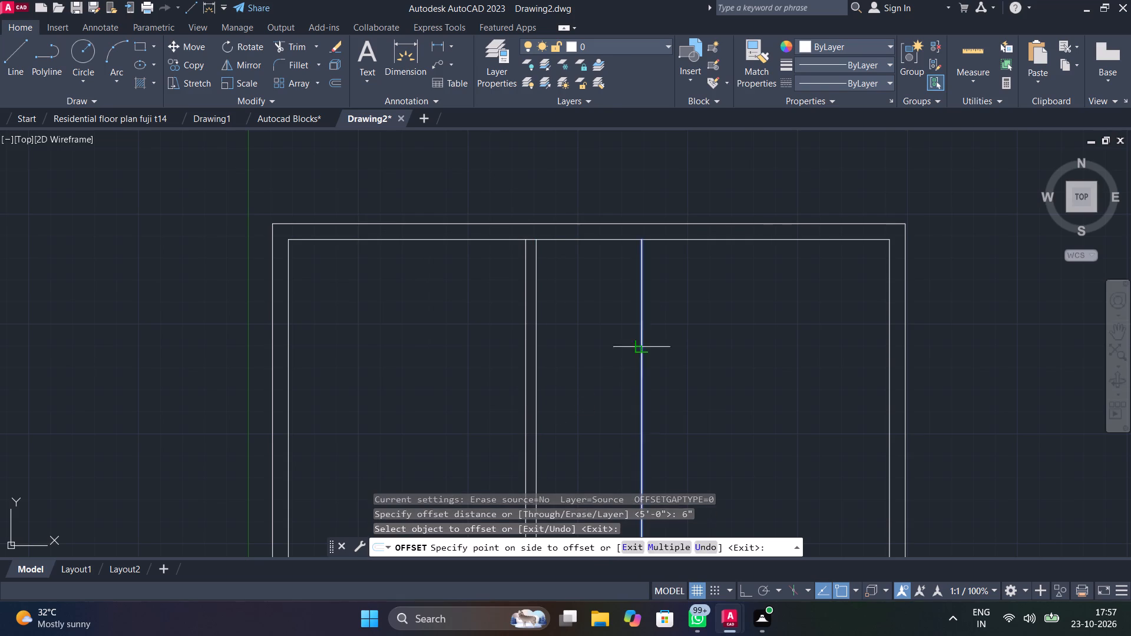
left_click(658, 347)
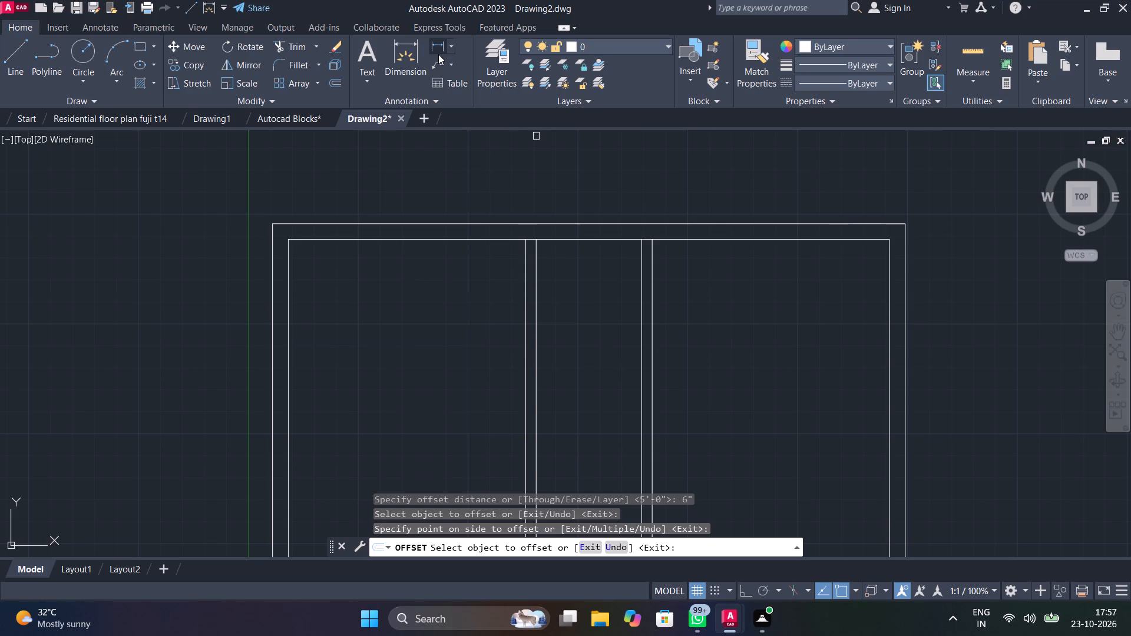
Check the clear width from the second partition's right face to the right wall's inner face with a temporary linear dimension.
left_click(438, 54)
left_click(654, 241)
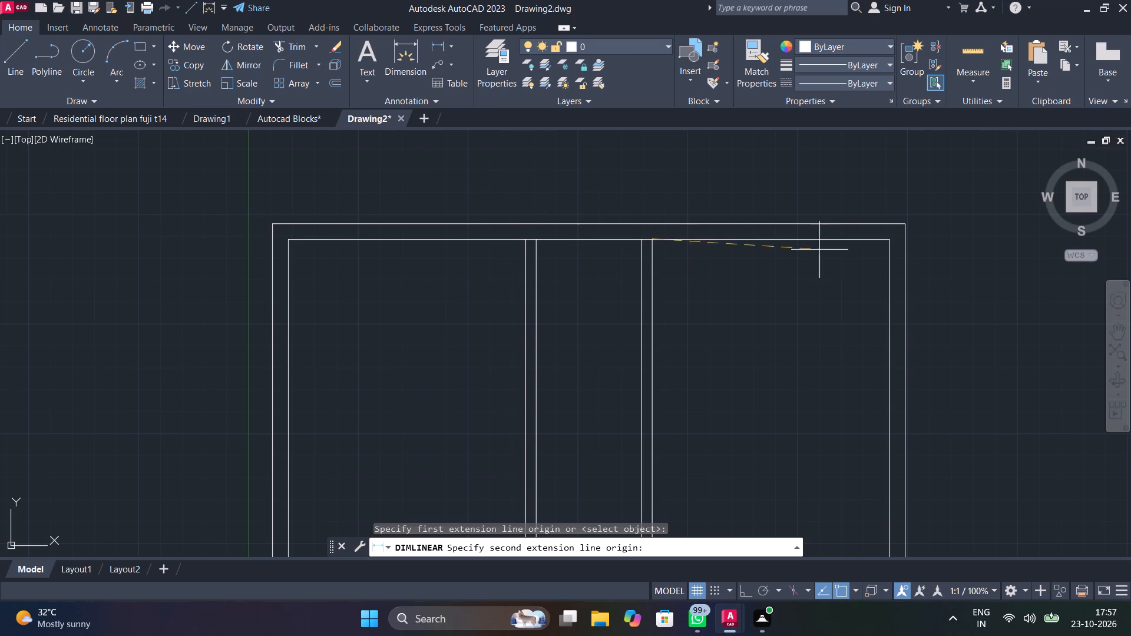
left_click(893, 237)
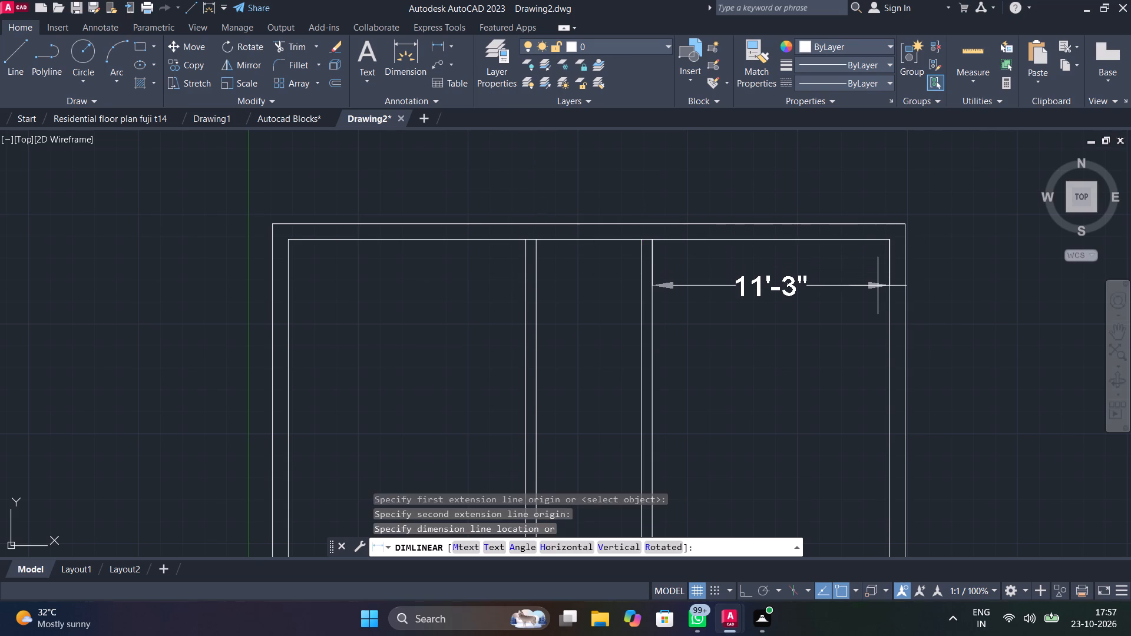
key("Escape")
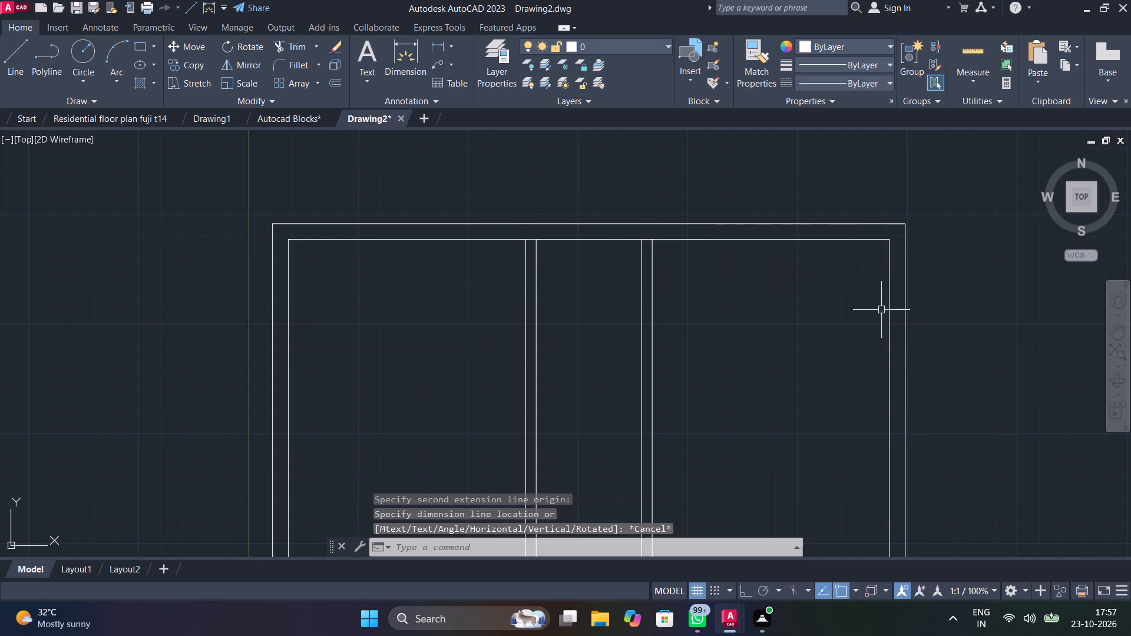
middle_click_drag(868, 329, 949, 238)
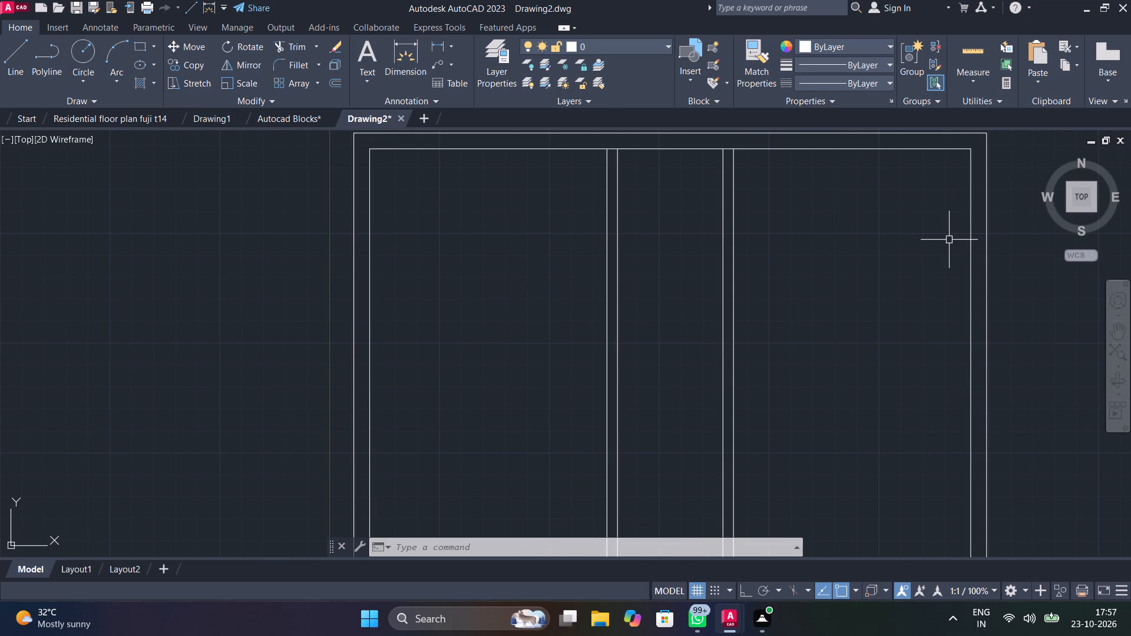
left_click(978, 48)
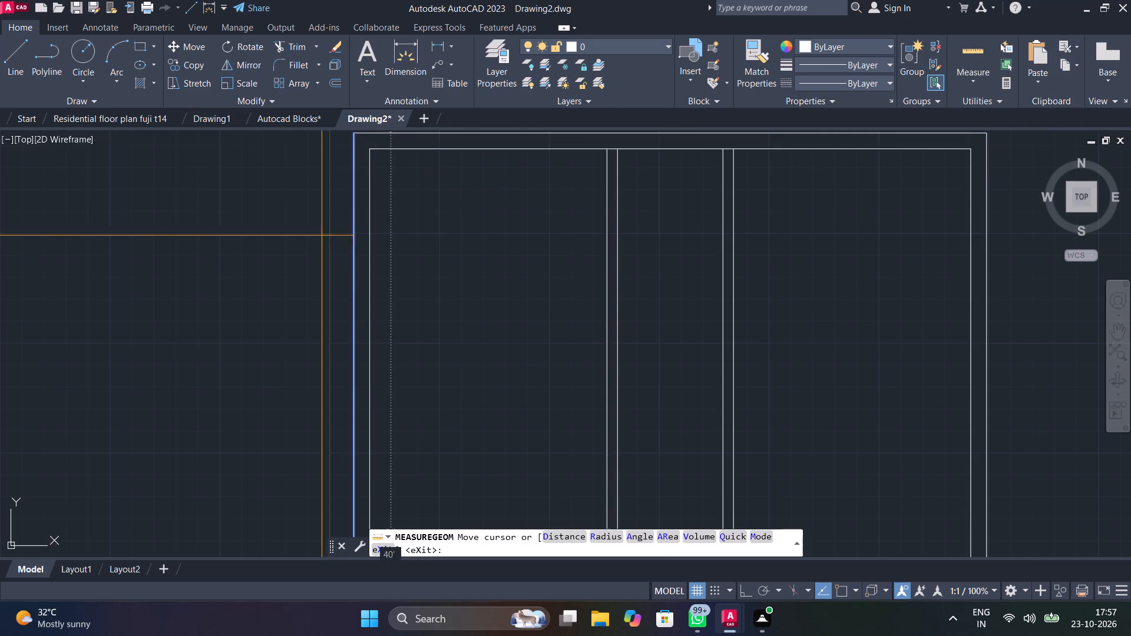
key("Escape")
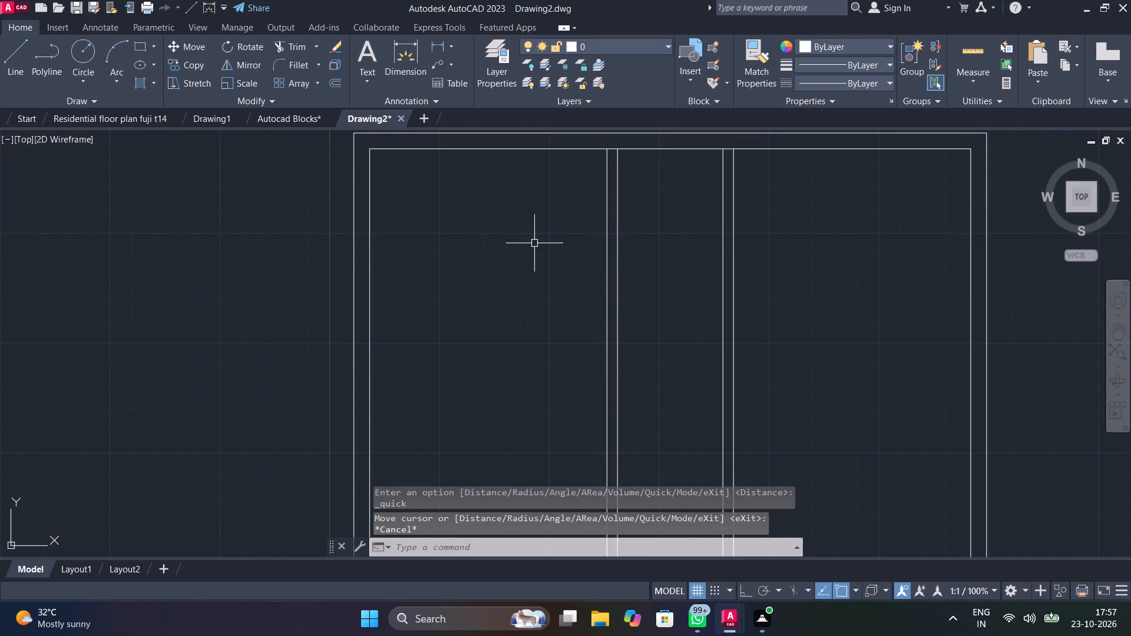
Offset the top wall's inner line 12' downward to set the first horizontal partition line.
type("o")
key("space")
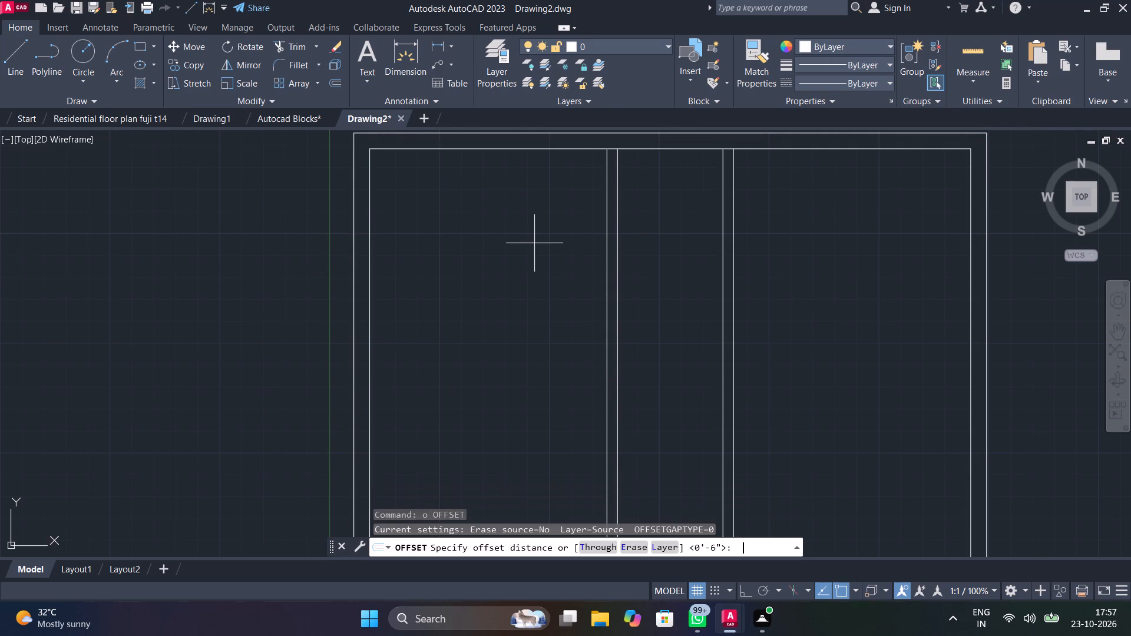
type("12'")
key("Return")
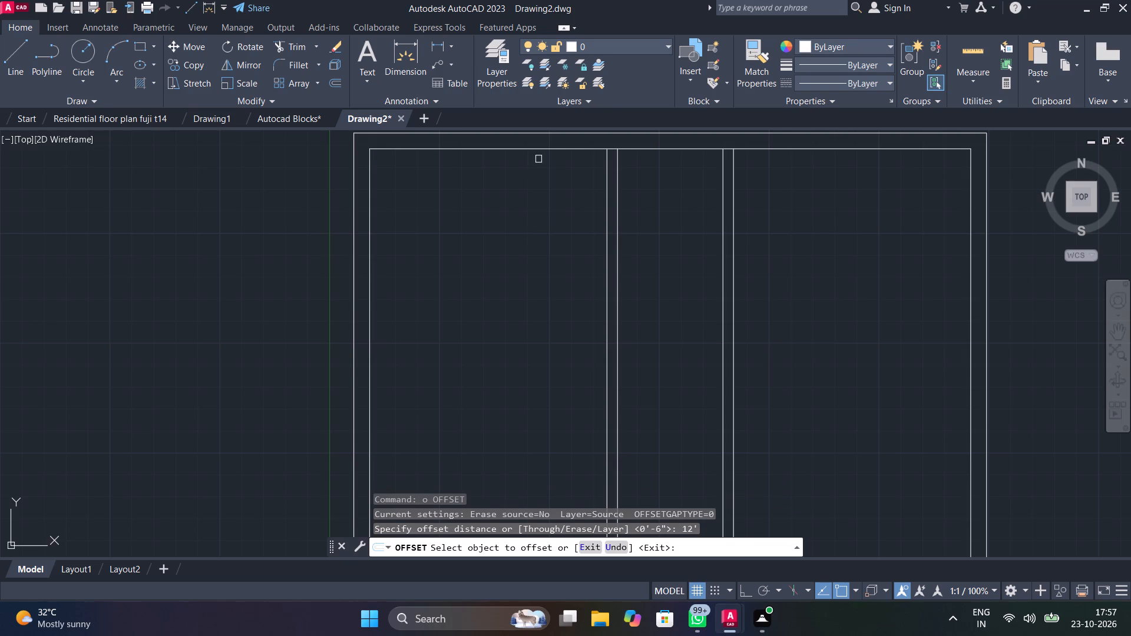
left_click(541, 148)
left_click(509, 283)
middle_click_drag(500, 290, 491, 246)
key("space")
Offset the horizontal partition line 6" downward to give that partition its thickness.
key("space")
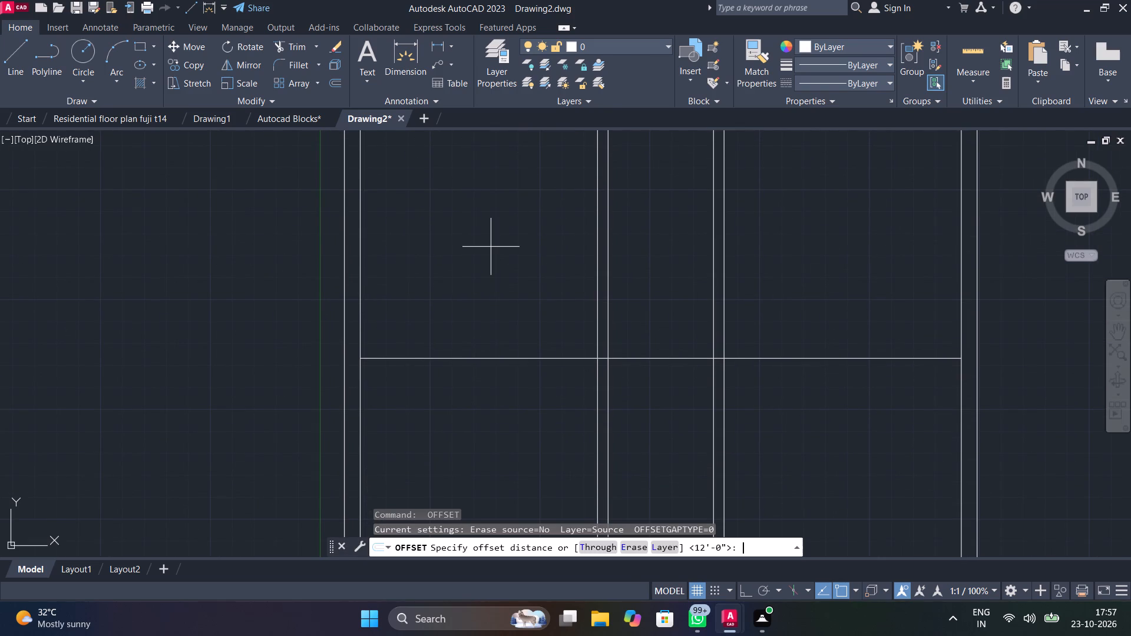
type("6\"")
key("Return")
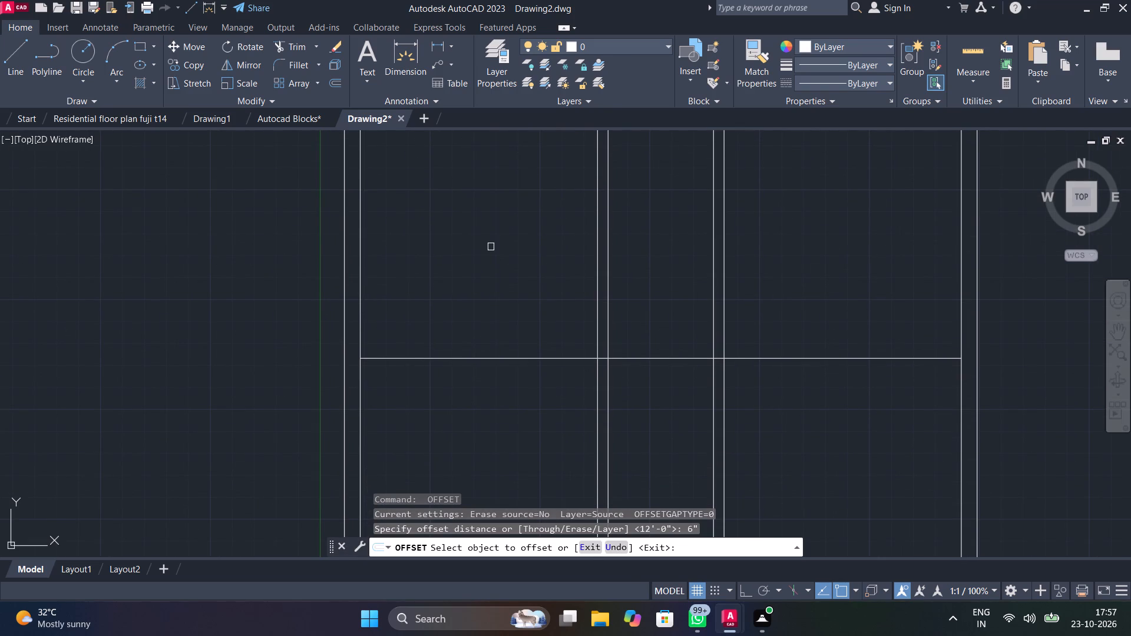
left_click(526, 356)
left_click(521, 403)
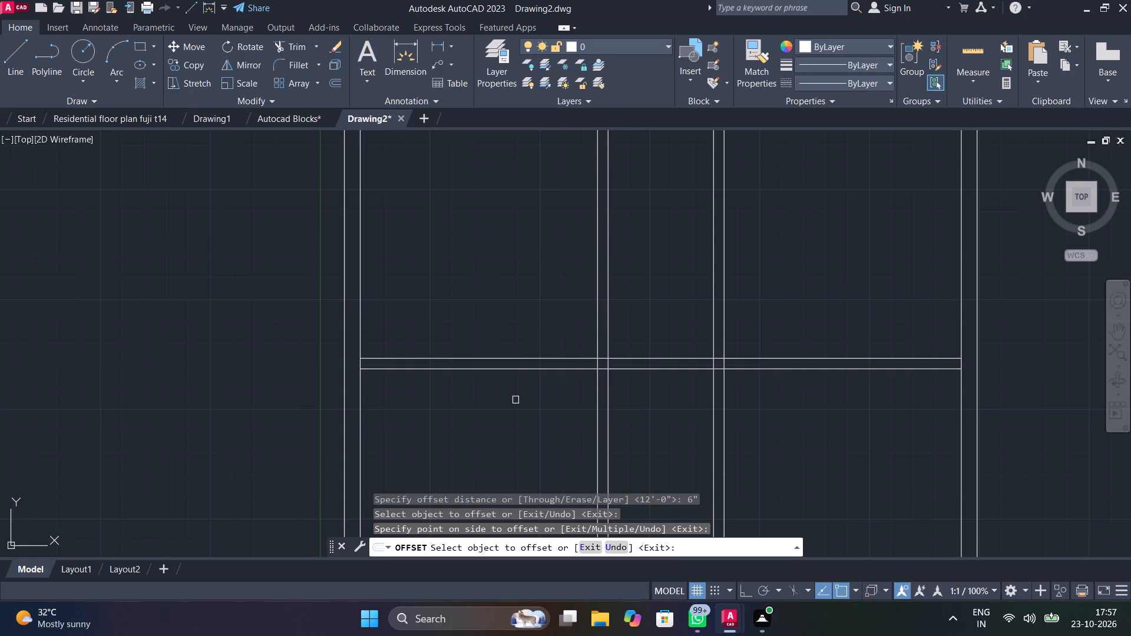
Offset the top wall's inner line 8'1" downward to set another horizontal partition line above the existing one.
scroll(527, 430, "down", 2)
middle_click_drag(523, 429, 429, 431)
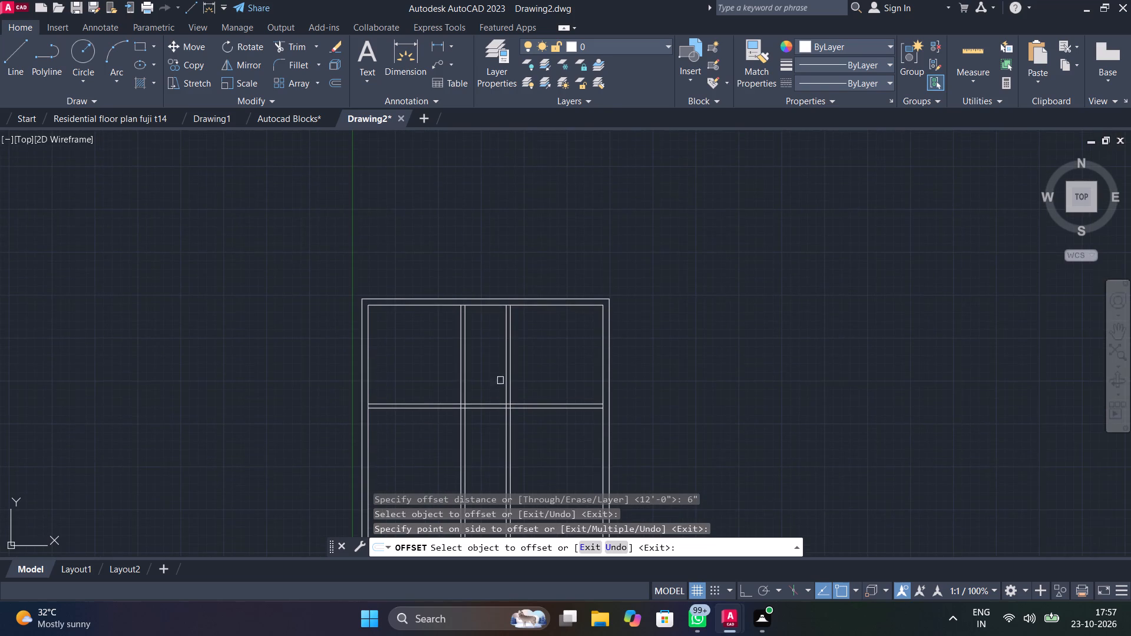
scroll(557, 336, "up", 4)
middle_click_drag(461, 340, 498, 355)
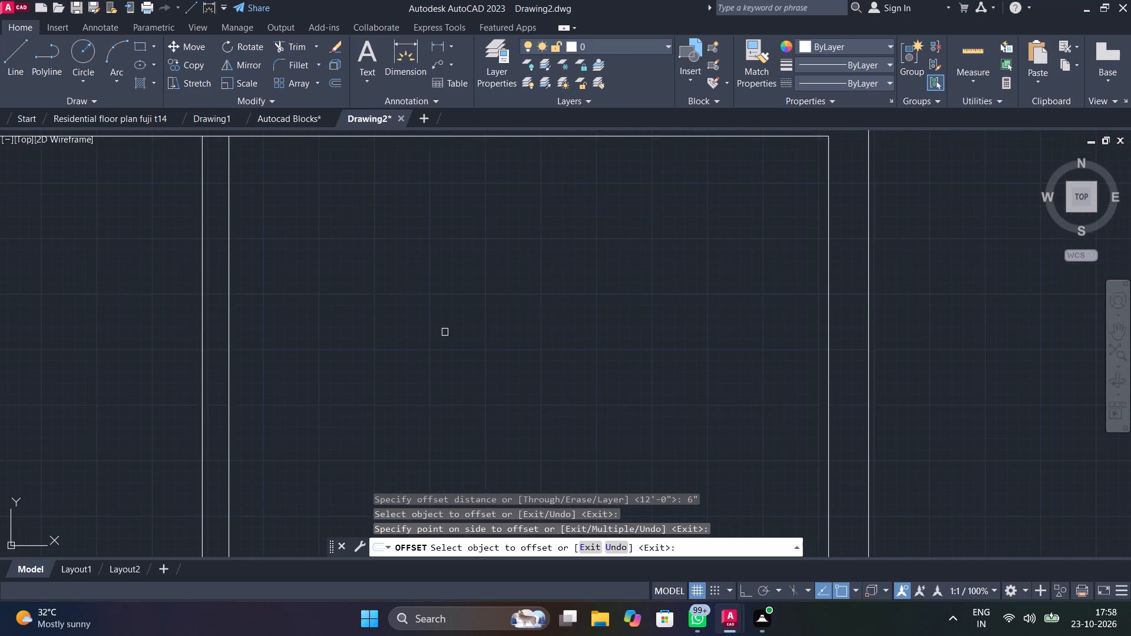
middle_click_drag(498, 355, 748, 372)
scroll(424, 296, "down", 2)
middle_click_drag(424, 297, 537, 293)
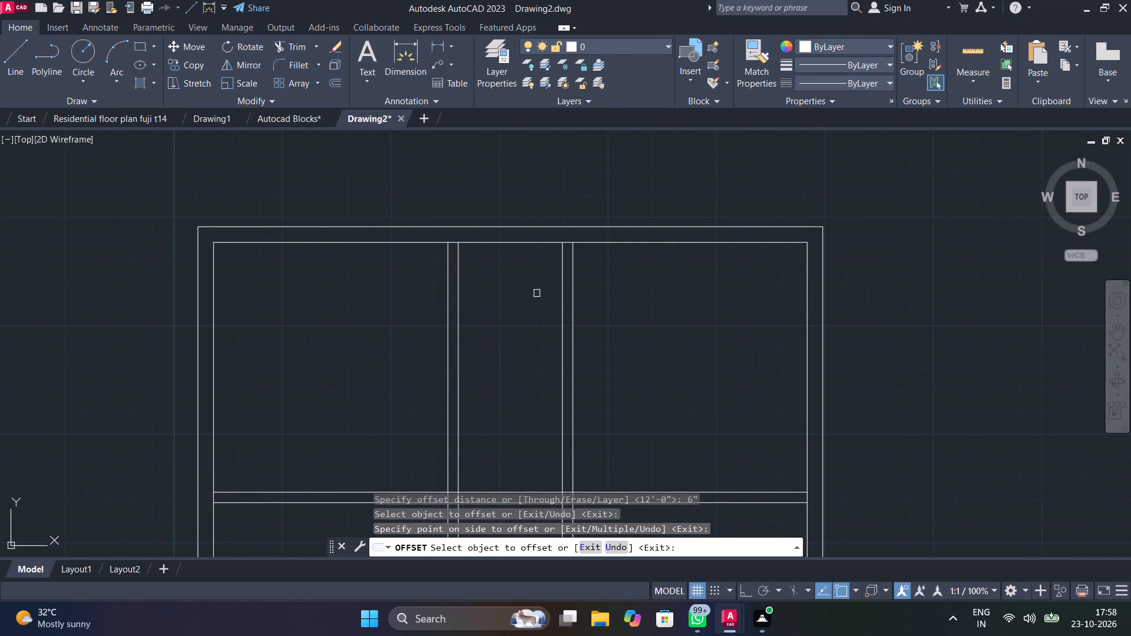
key("space")
key("space")
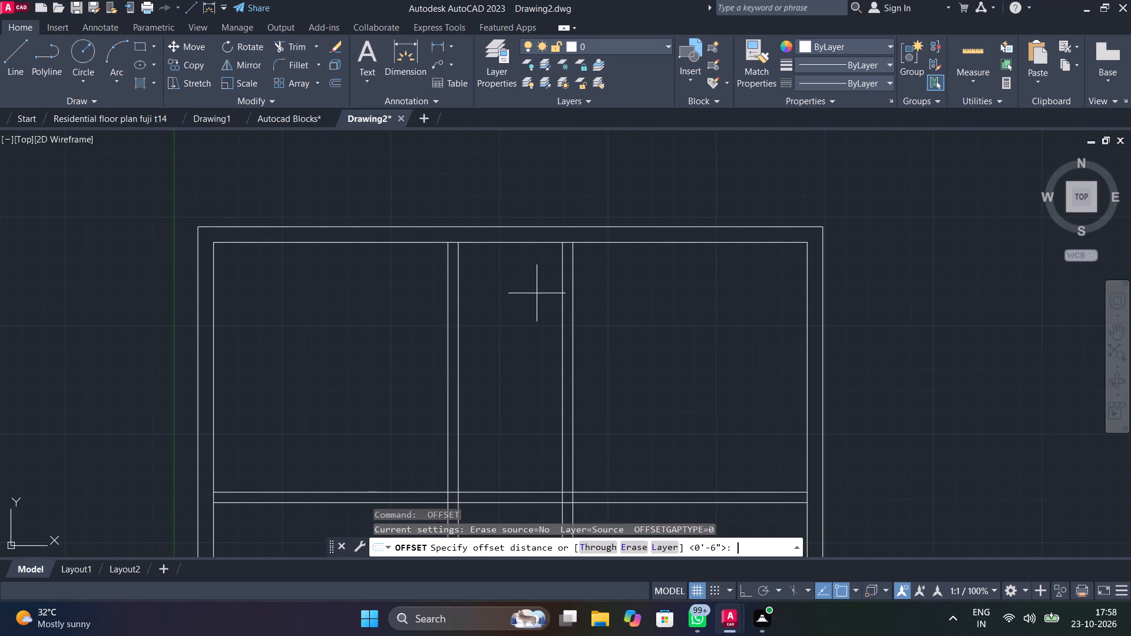
type("8'1\"")
key("Return")
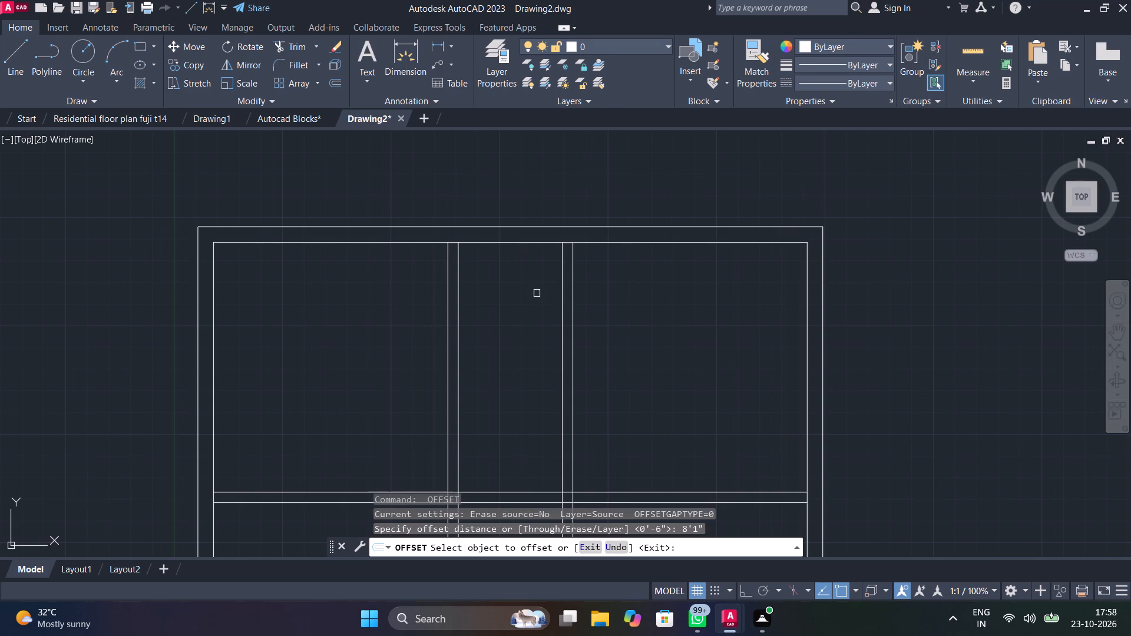
left_click(537, 243)
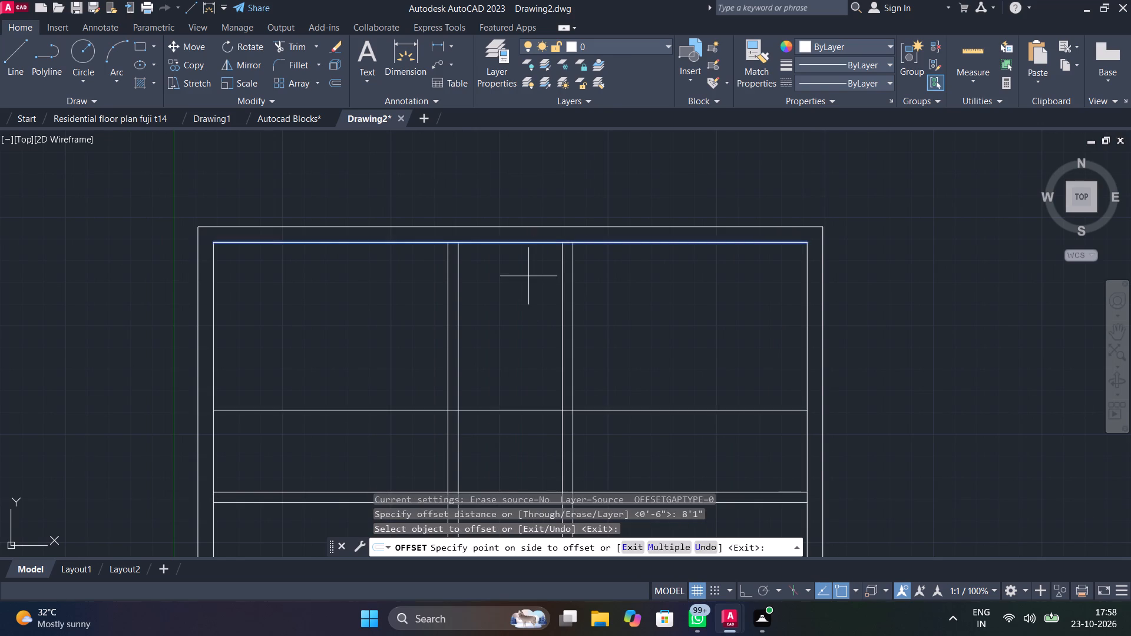
left_click(528, 276)
middle_click_drag(525, 329, 527, 223)
key("space")
Offset the upper horizontal partition line 6" downward to give that partition its thickness.
key("space")
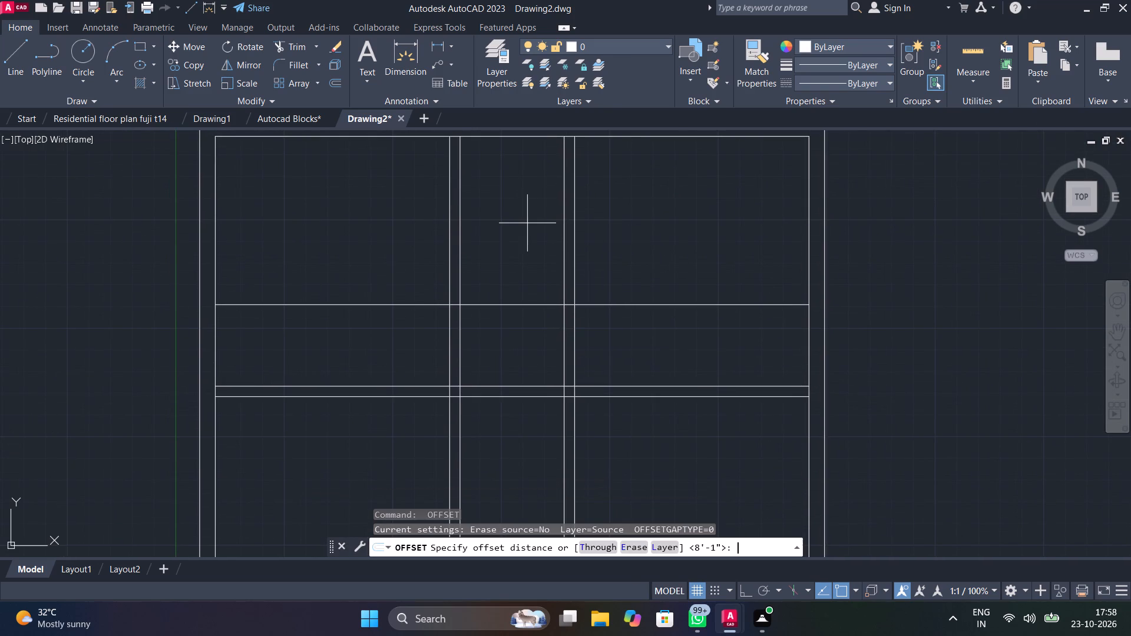
type("6\"")
key("Return")
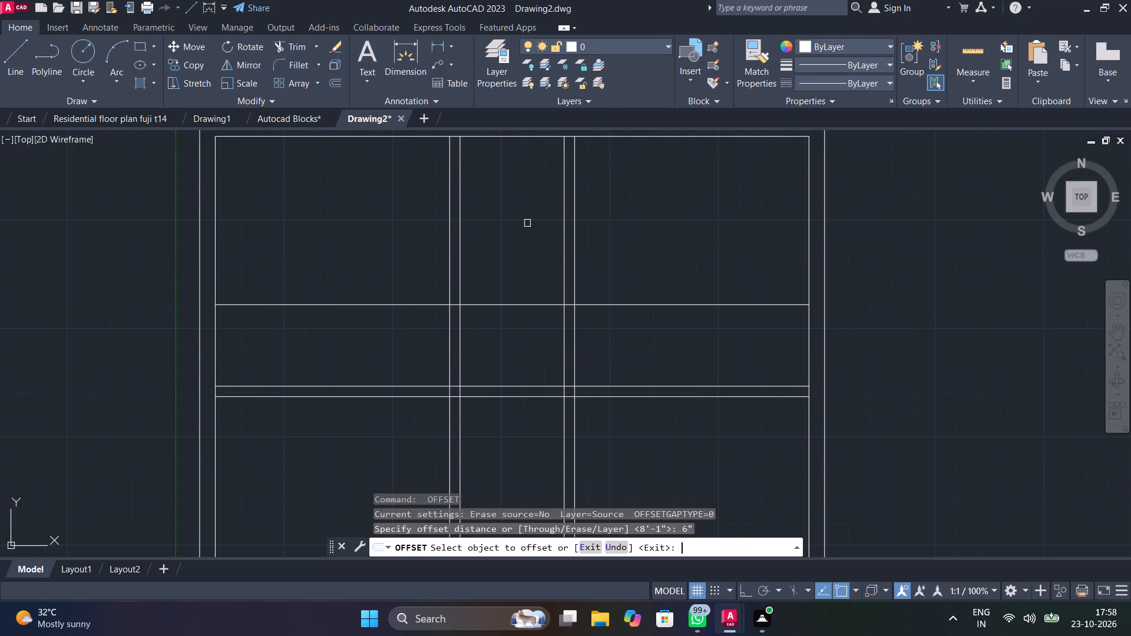
left_click(538, 306)
left_click(537, 335)
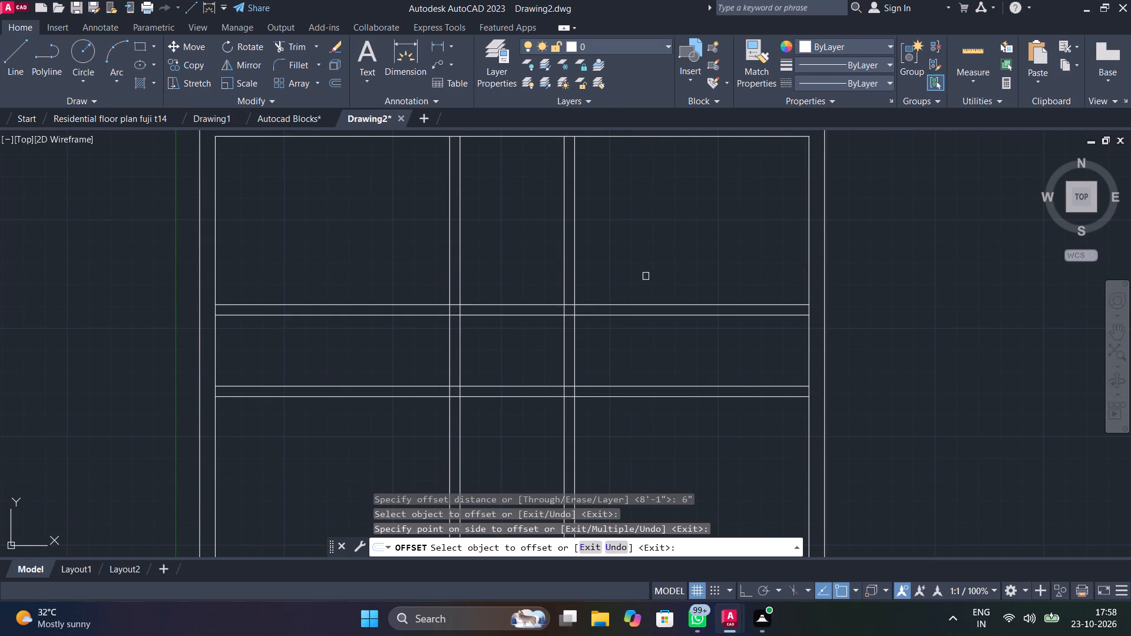
scroll(647, 271, "down", 1)
middle_click_drag(637, 303, 512, 389)
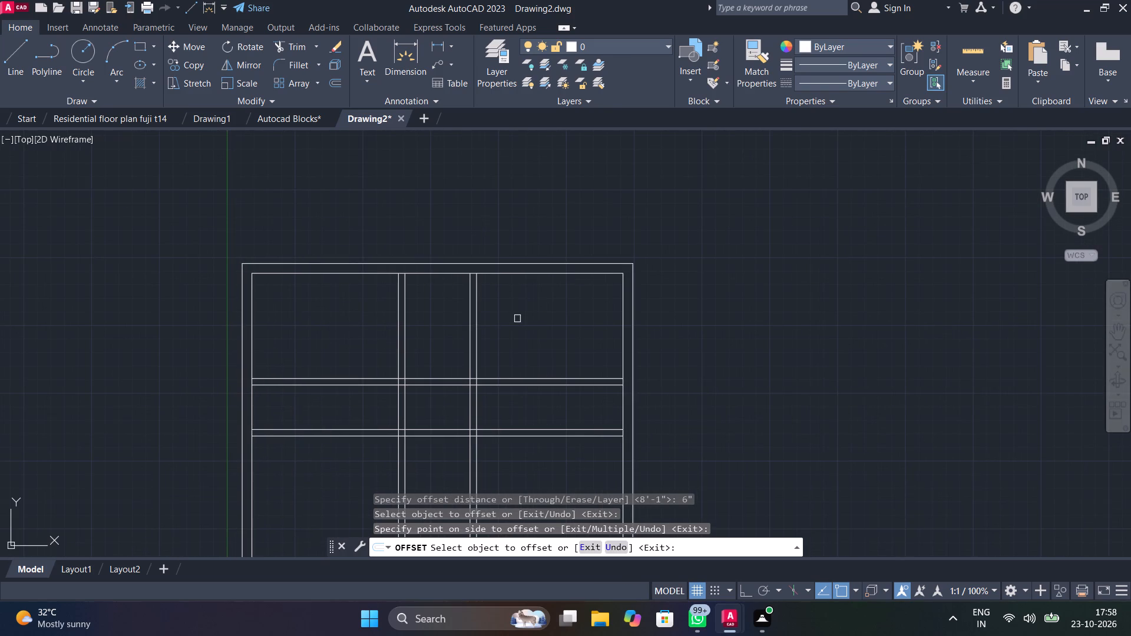
Offset the top wall's inner line 4'6" downward to set a new uppermost horizontal partition line.
key("space")
key("space")
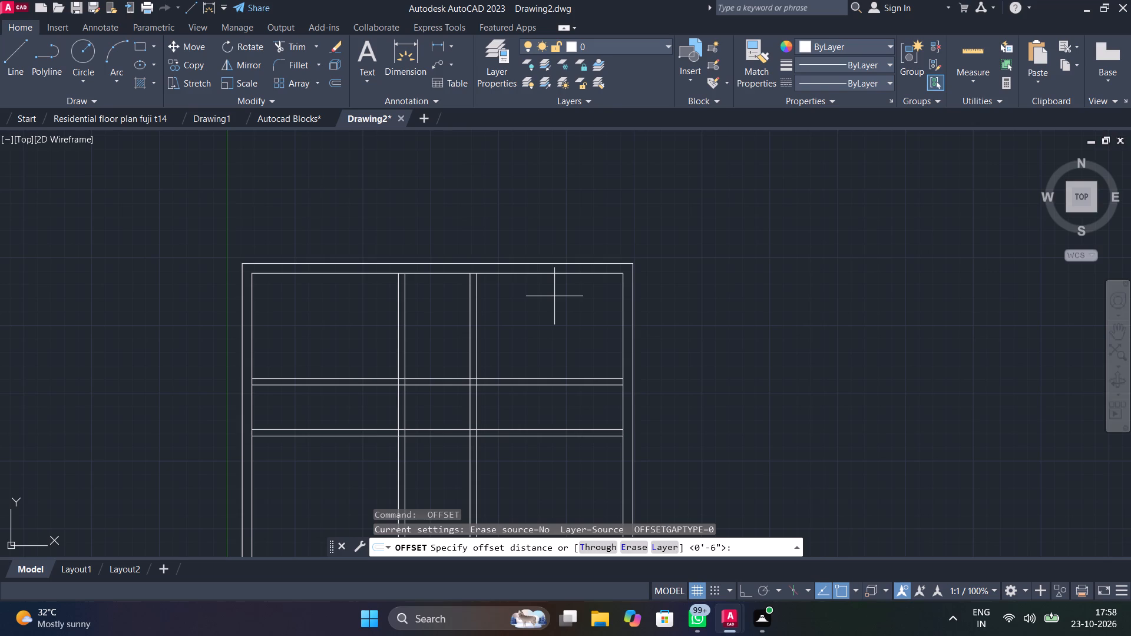
key("4")
type("'6\"")
key("Return")
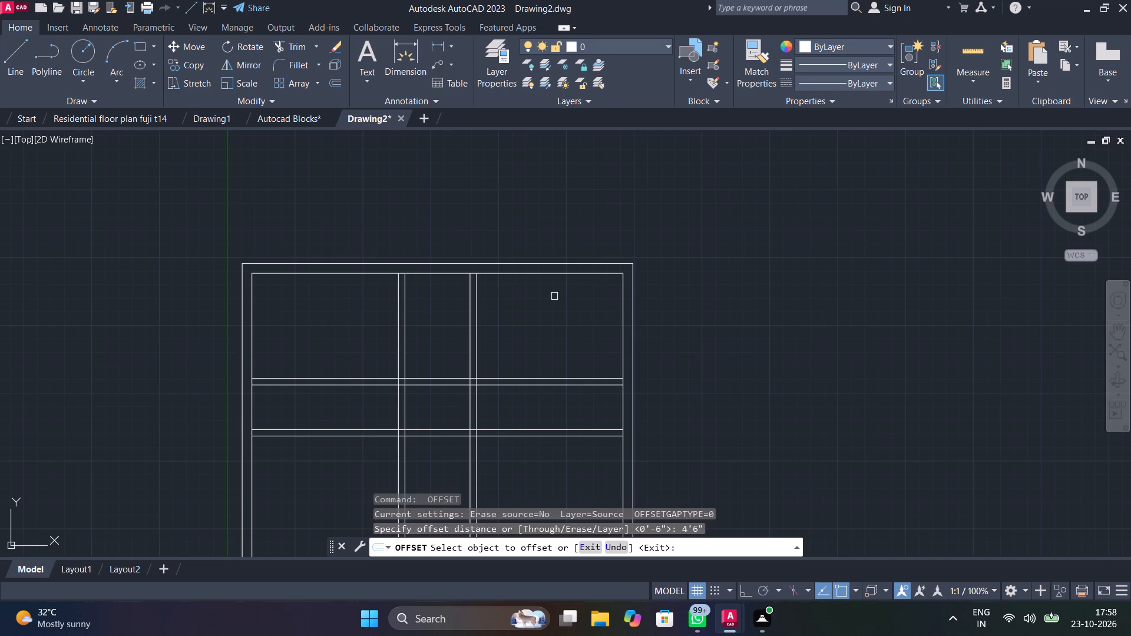
left_click(567, 274)
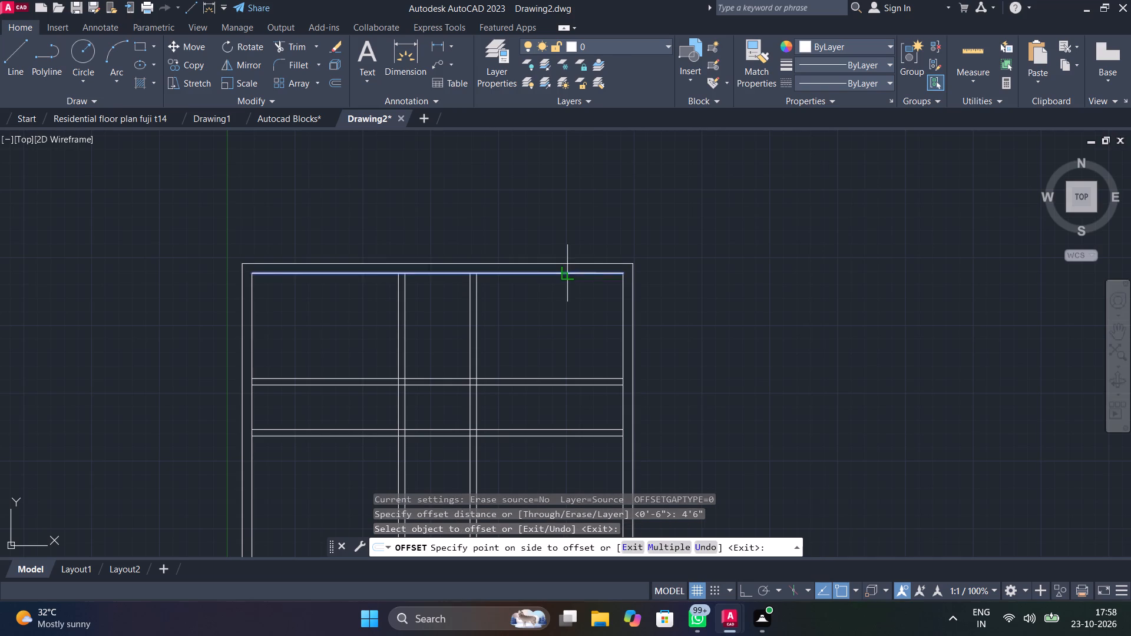
left_click(562, 320)
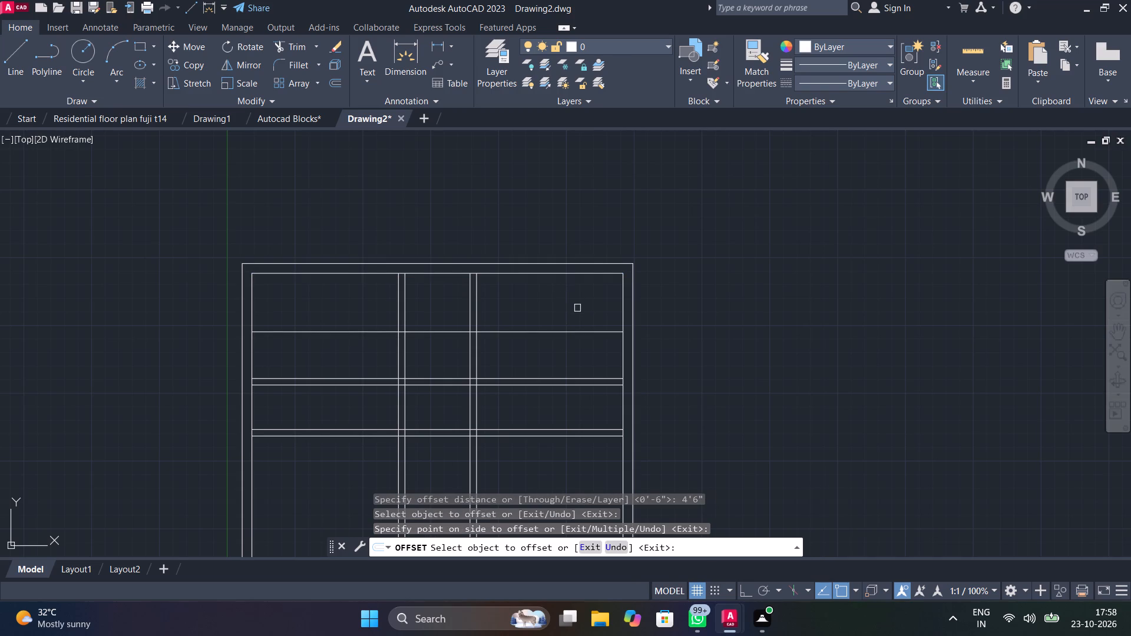
Offset the uppermost horizontal partition line 6" downward to give that partition its thickness.
key("space")
key("space")
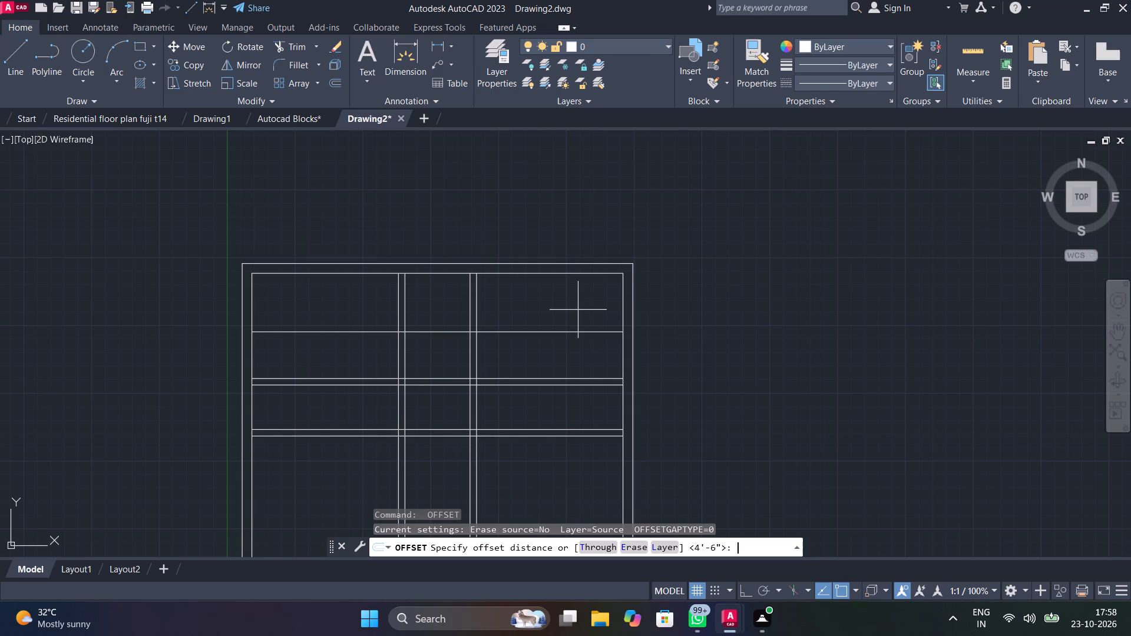
type("6\"")
key("Return")
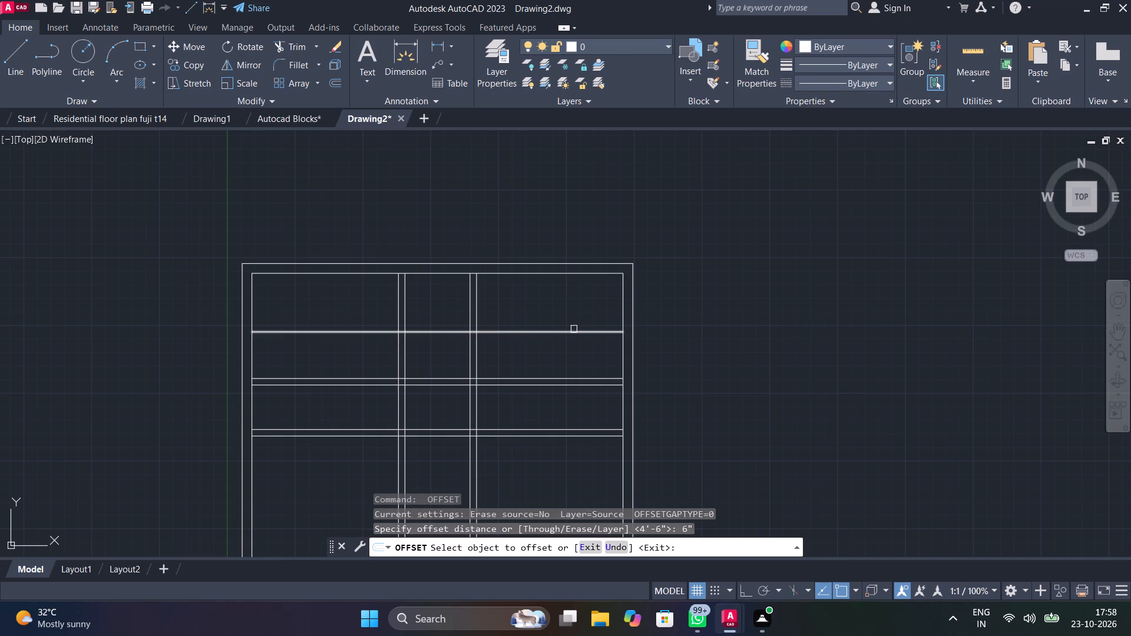
left_click(574, 329)
left_click(582, 353)
key("Escape")
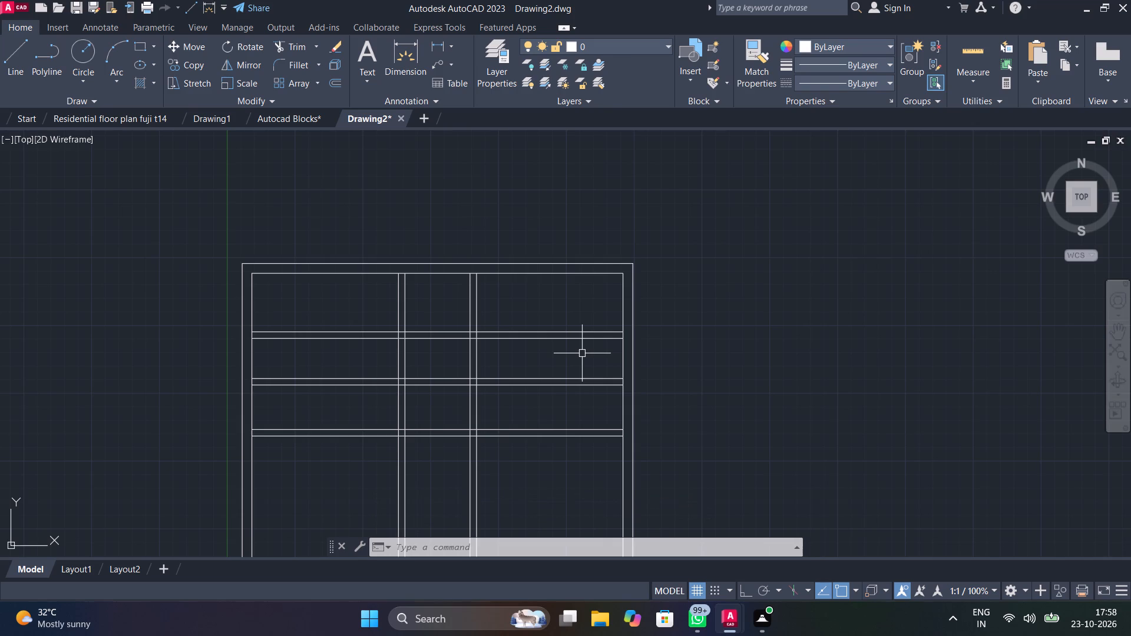
Trim both lines of the middle horizontal partition out of the bay between the right vertical partition and the right outer wall.
type("tr")
key("space")
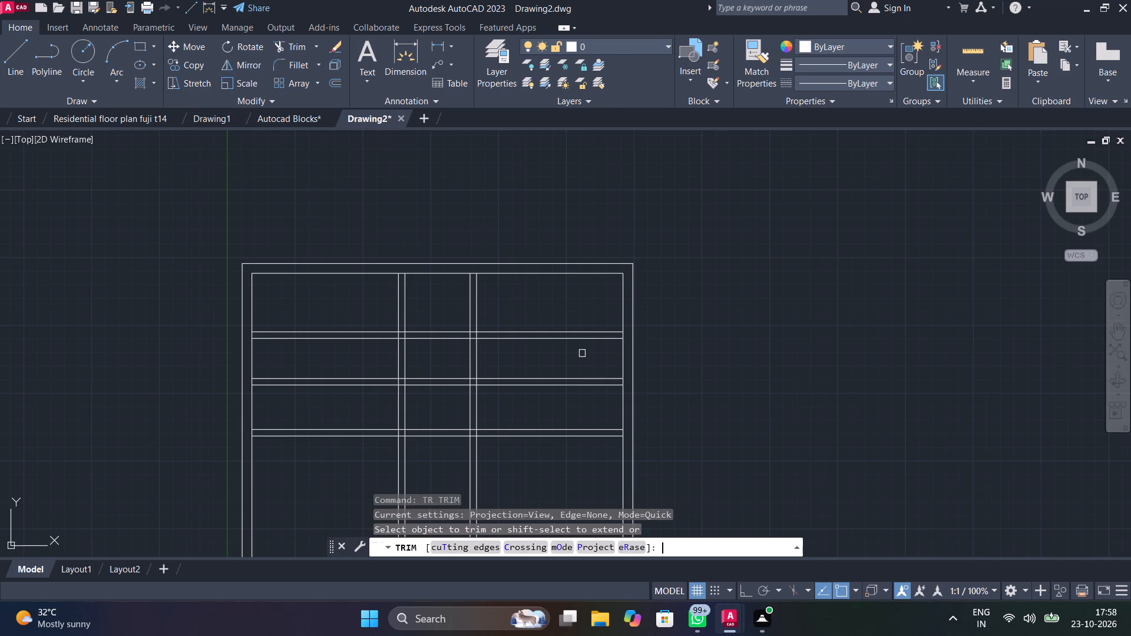
left_click_drag(584, 363, 538, 408)
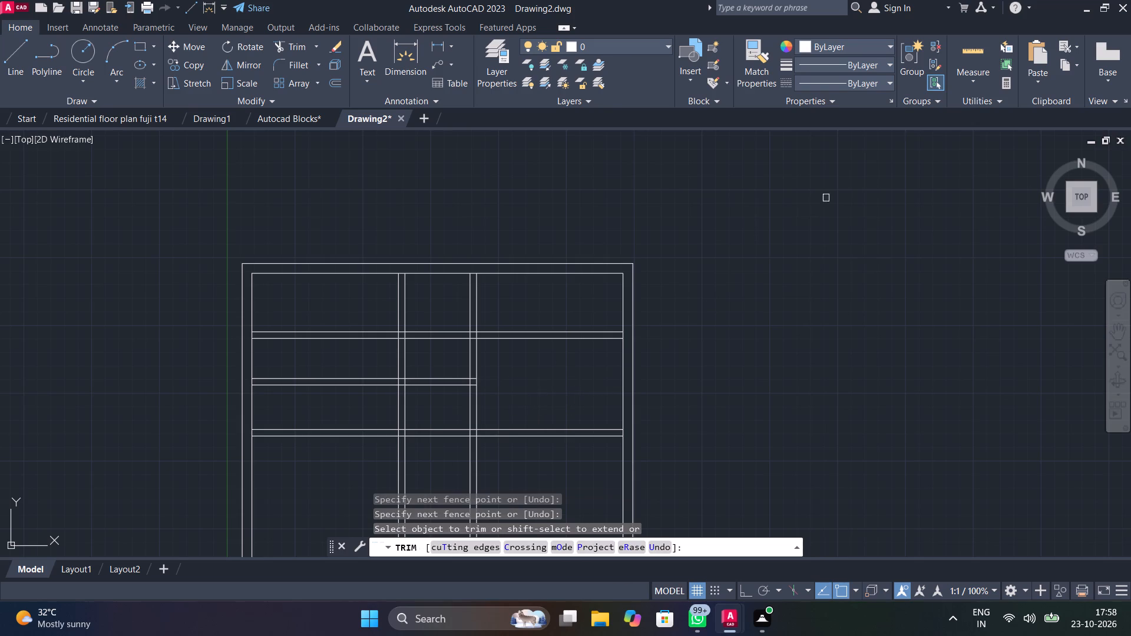
Measure the clear sizes of the rooms in the right-hand bay below and above the uppermost partition.
left_click(968, 49)
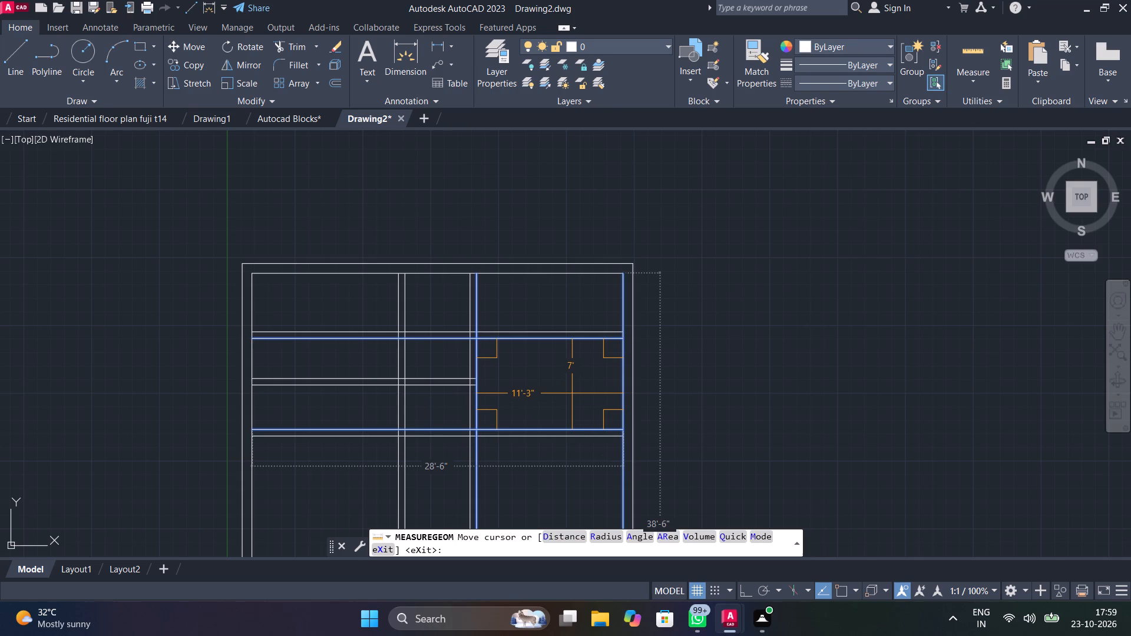
key("Escape")
left_click(963, 63)
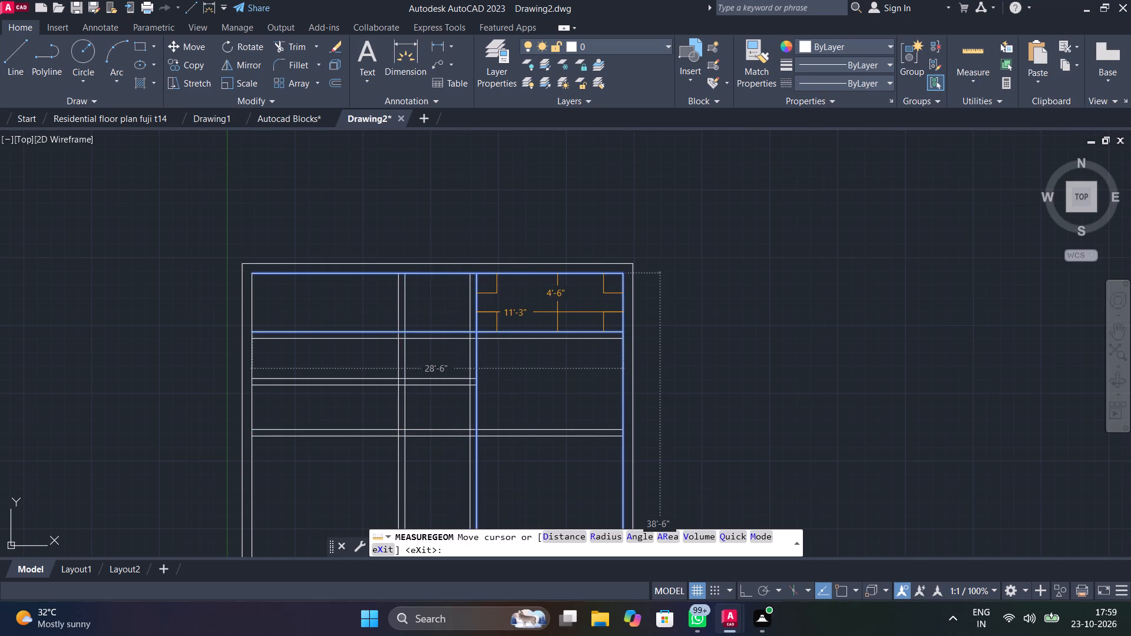
key("Escape")
Trim the two lower horizontal partitions out of the central and right bays, including their leftover stubs inside the right vertical partition.
middle_click_drag(519, 413, 582, 342)
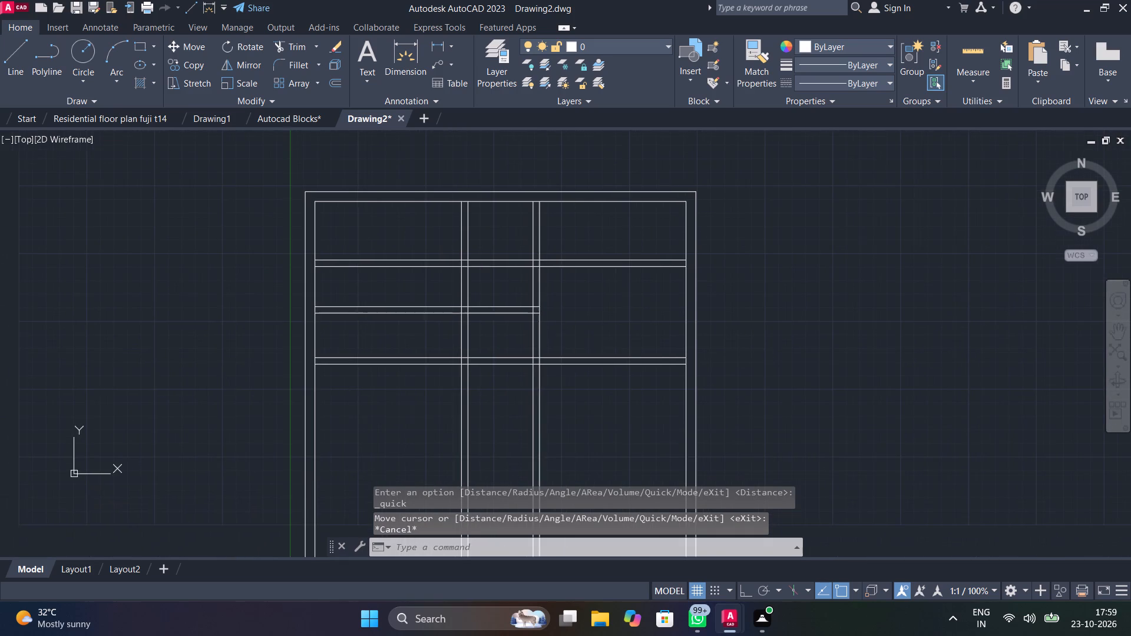
type("tr")
key("space")
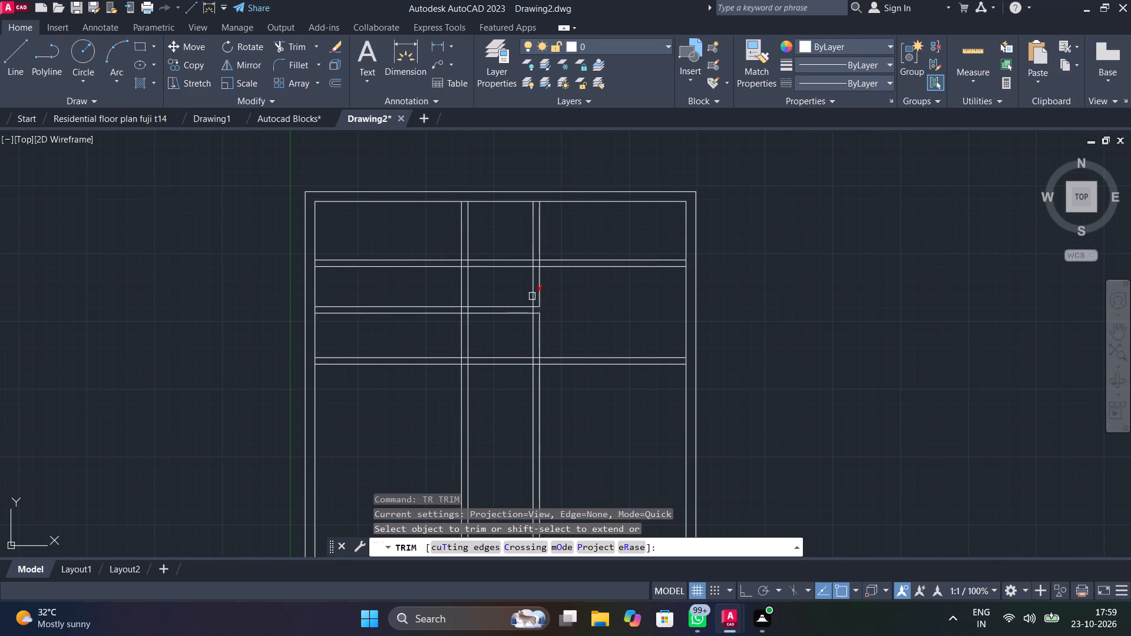
left_click_drag(507, 294, 509, 394)
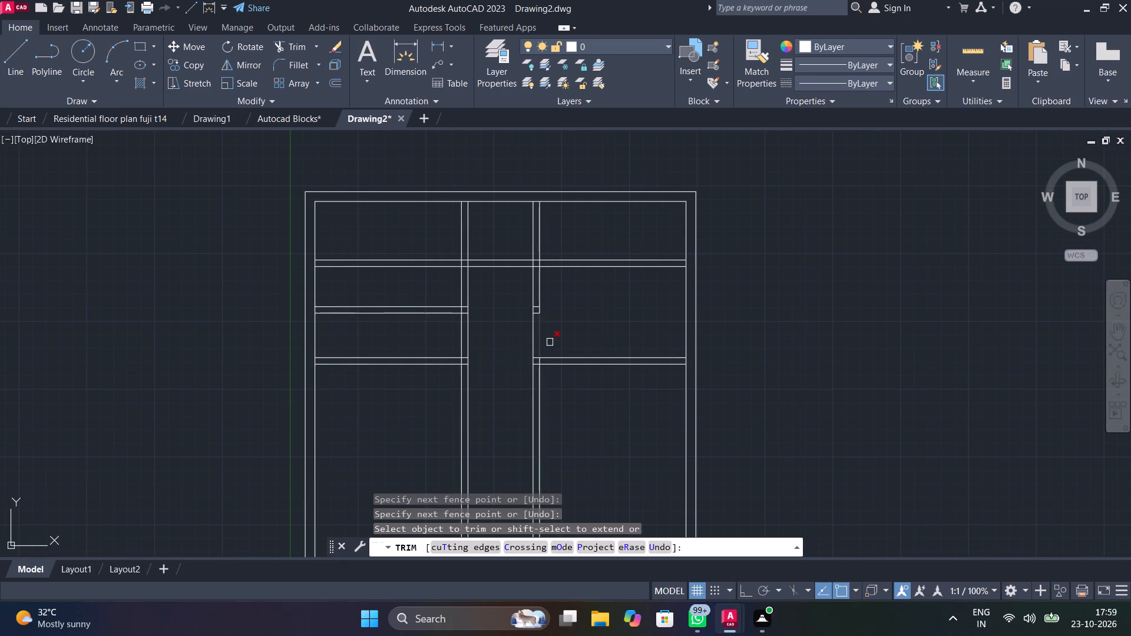
left_click_drag(586, 309, 598, 429)
scroll(540, 328, "up", 4)
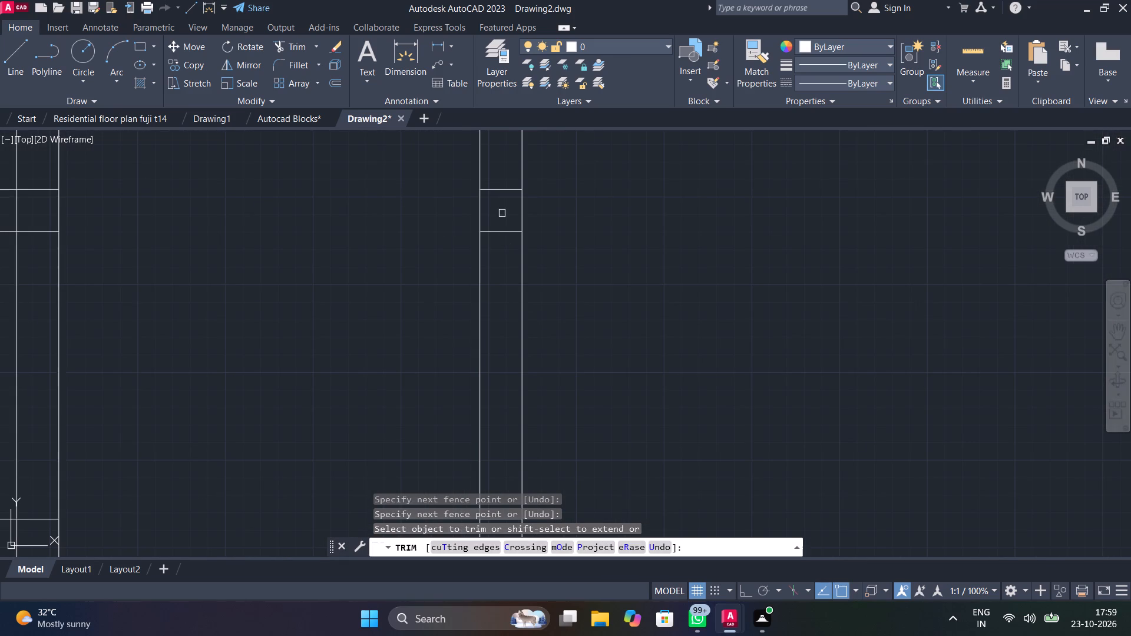
left_click_drag(500, 183, 509, 247)
scroll(495, 379, "down", 3)
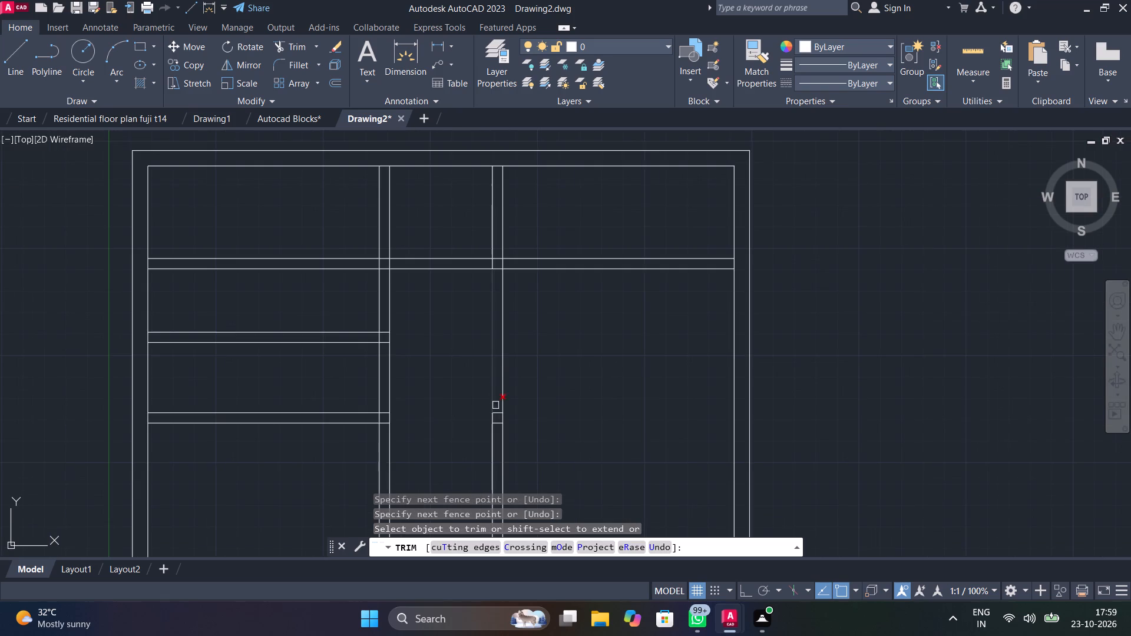
scroll(496, 420, "up", 3)
left_click_drag(494, 372, 497, 492)
scroll(497, 435, "down", 5)
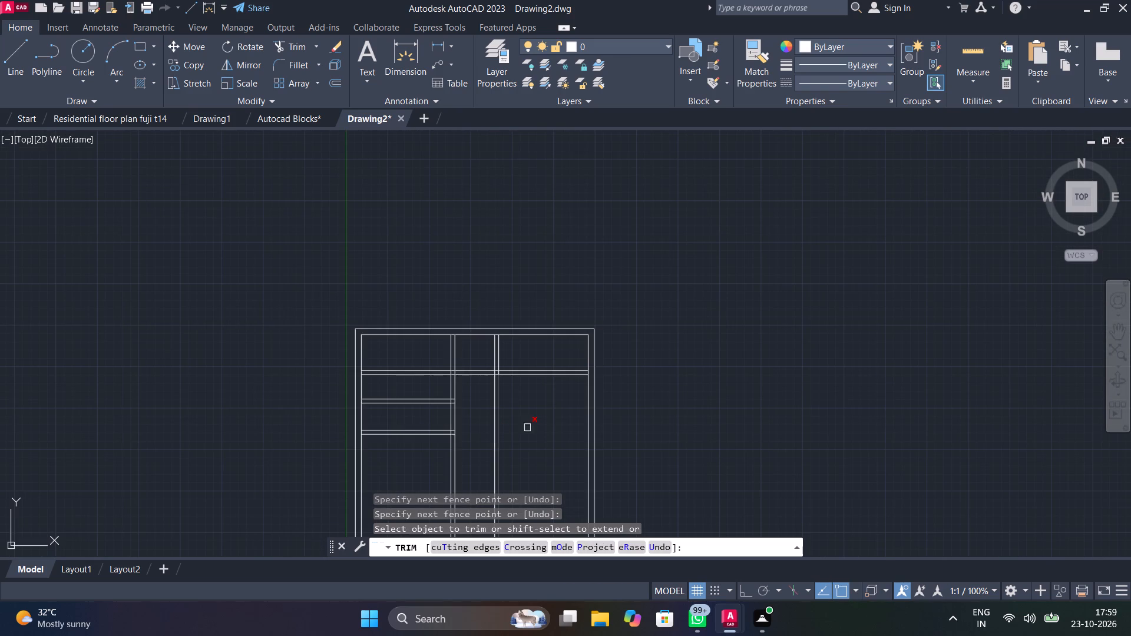
key("space")
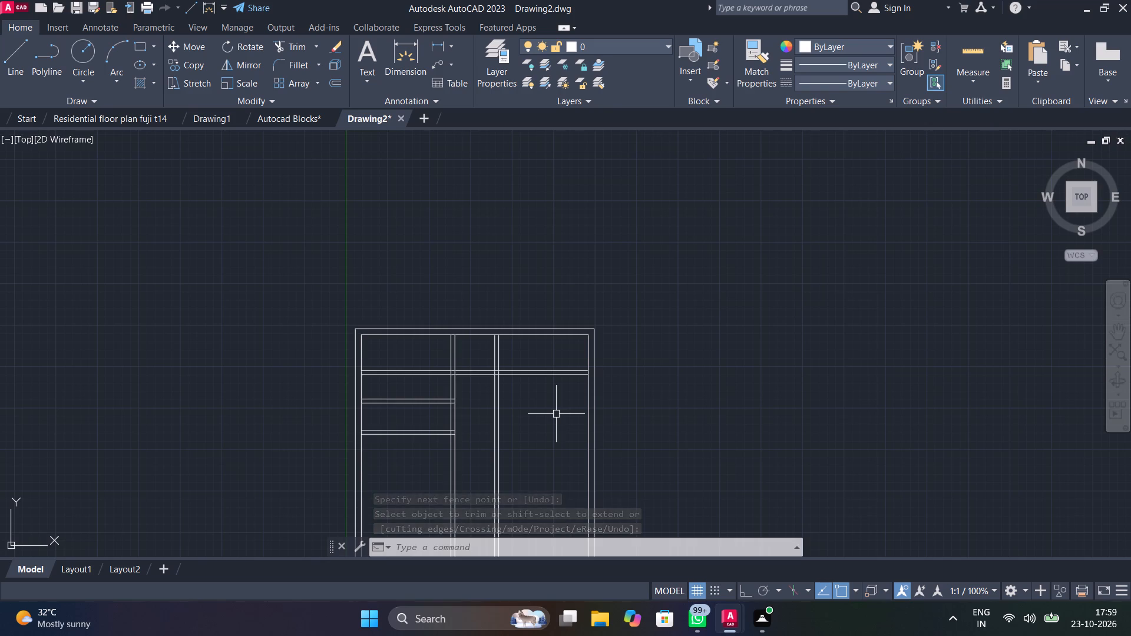
Offset the lower line of the uppermost horizontal partition 12' downward to set another partition line.
type("o")
key("space")
type("12'")
key("Return")
scroll(554, 377, "up", 1)
left_click(559, 373)
scroll(553, 400, "down", 1)
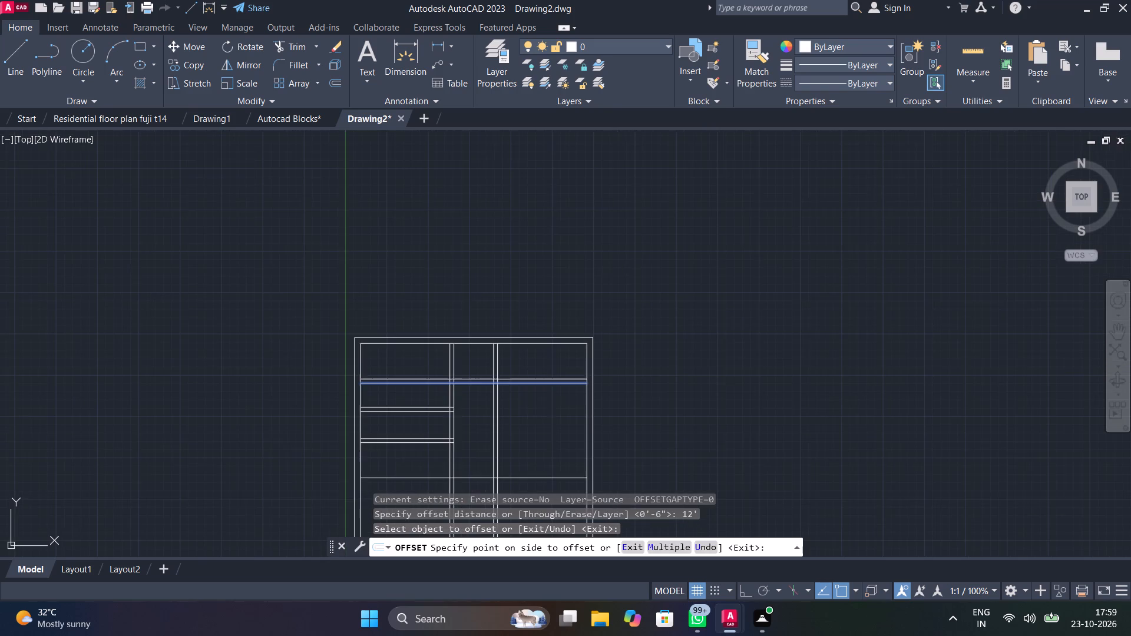
left_click(554, 422)
middle_click_drag(563, 437, 535, 334)
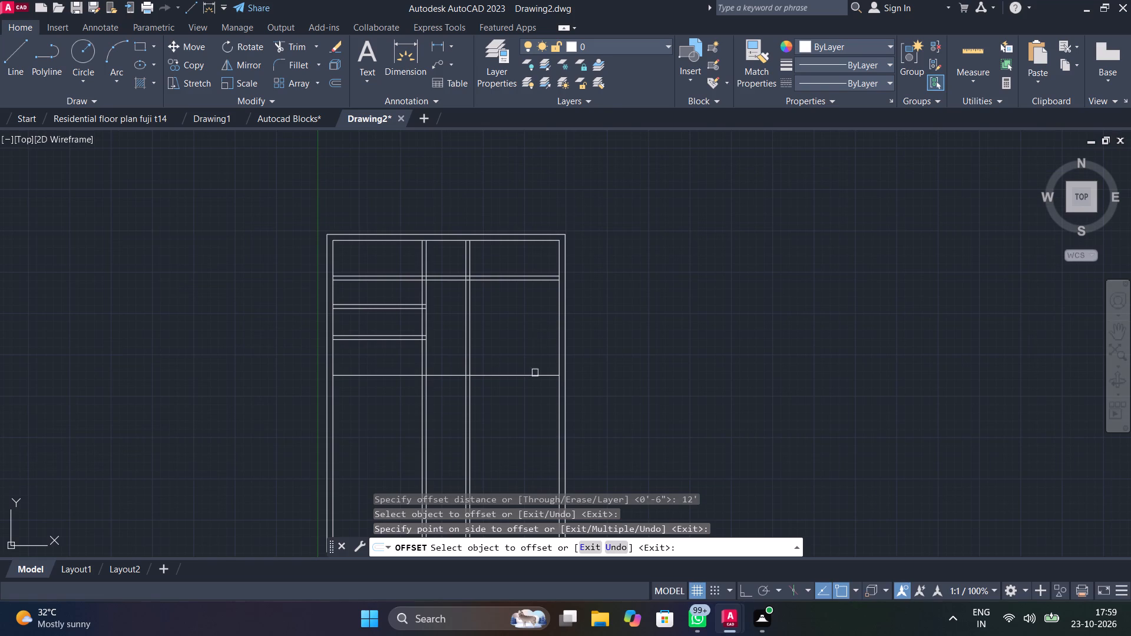
Offset the new lowest horizontal partition line 6" downward to give that partition its thickness.
key("space")
key("space")
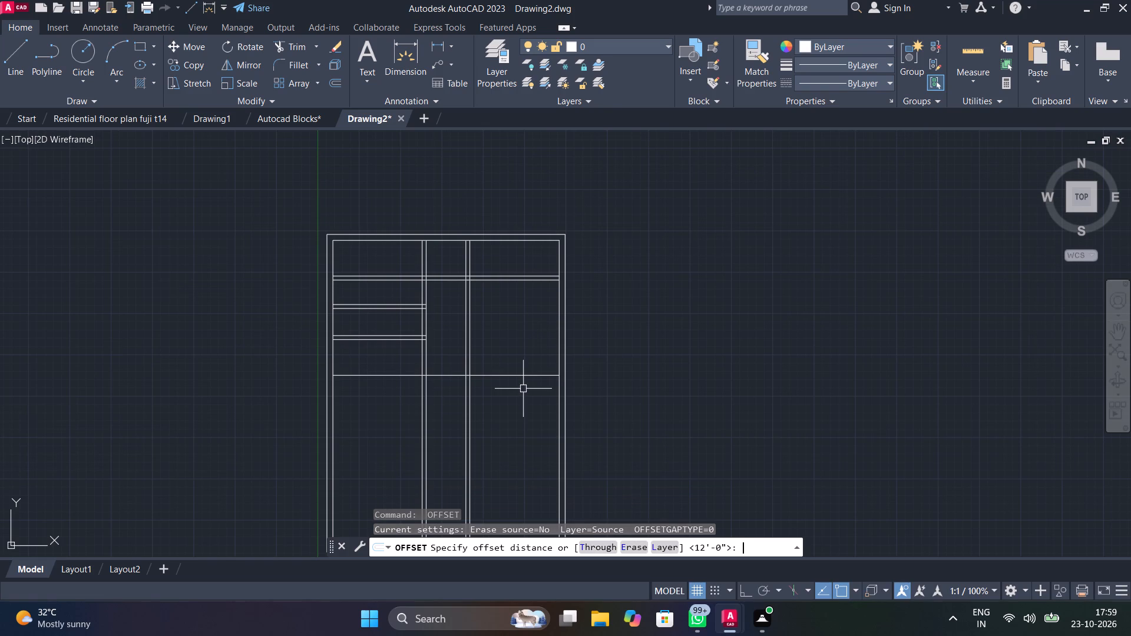
type("6\"")
key("Return")
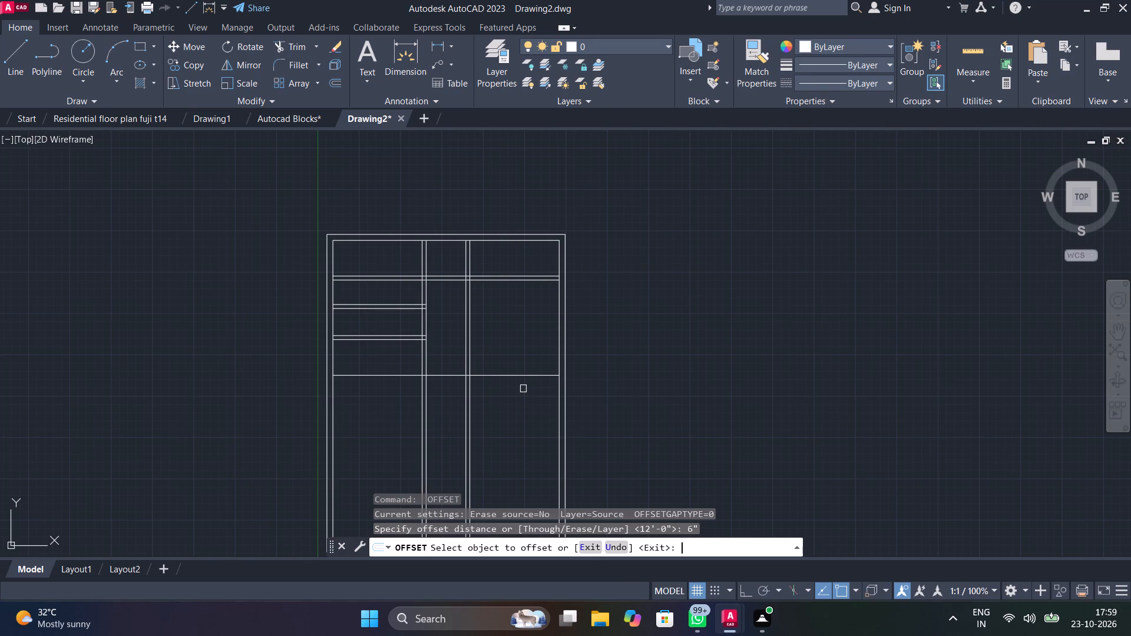
left_click(519, 374)
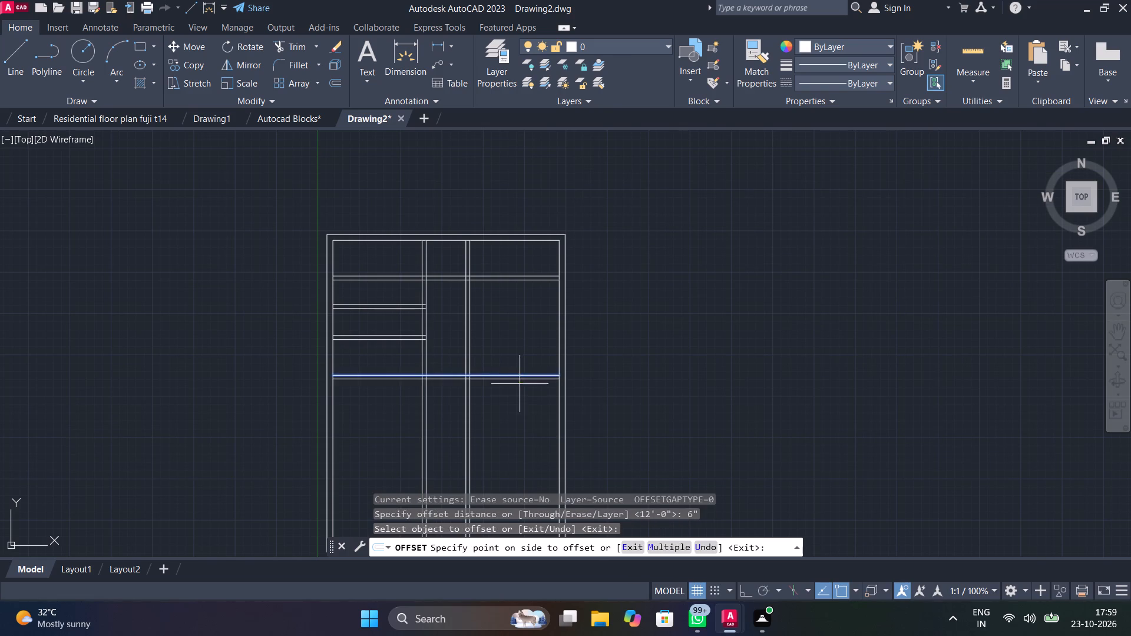
left_click(521, 392)
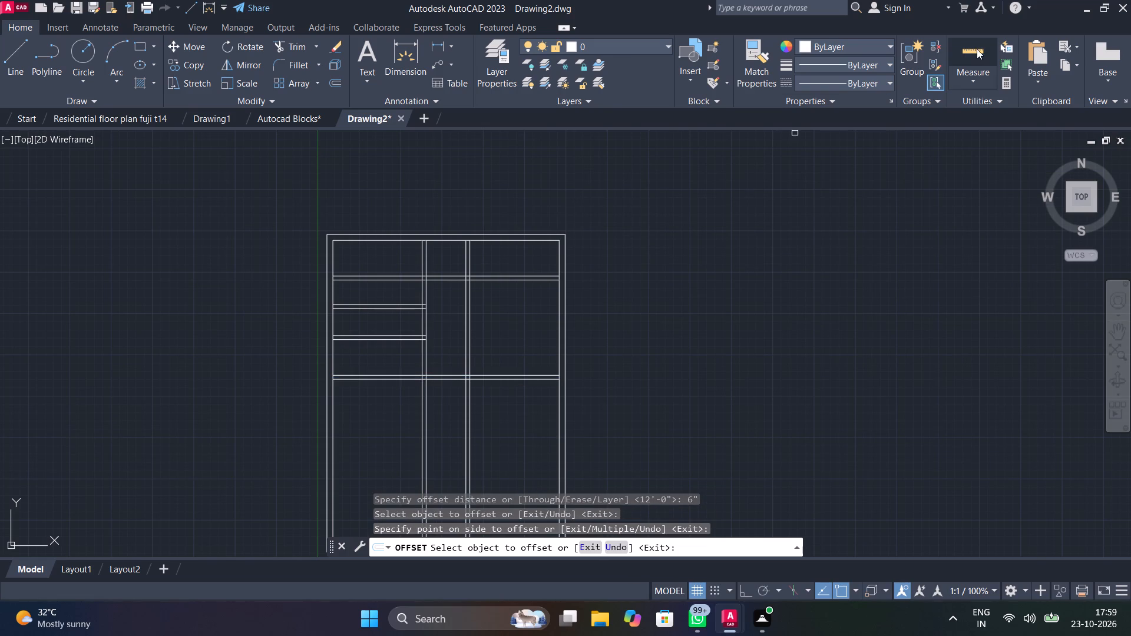
Measure the clear size of the right-hand room between the uppermost and lowest horizontal partitions.
left_click(977, 48)
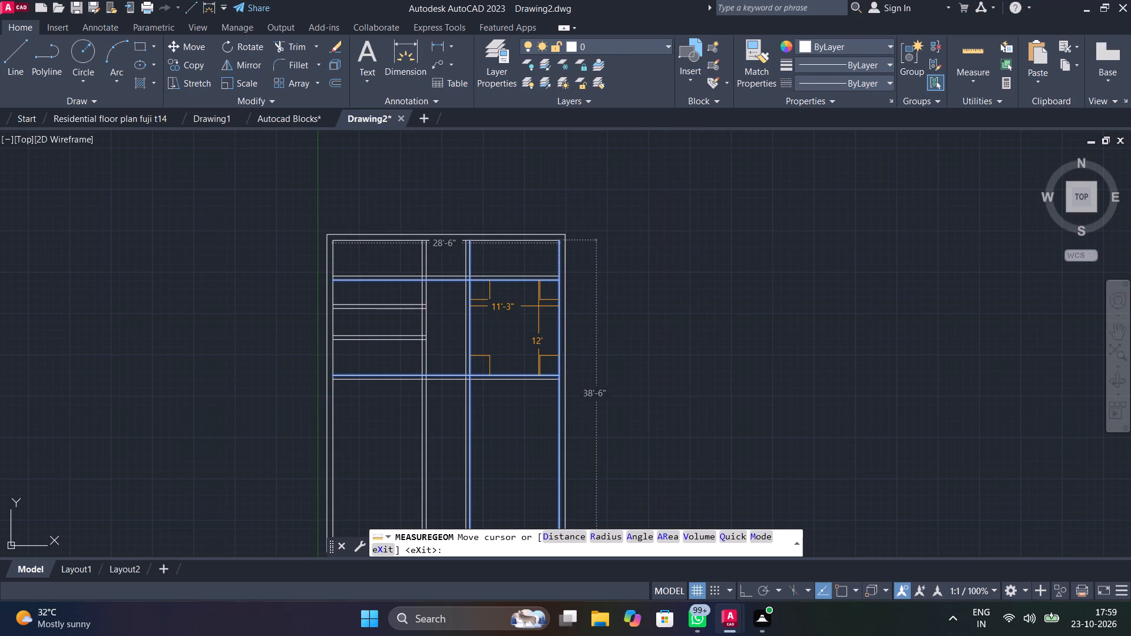
key("Escape")
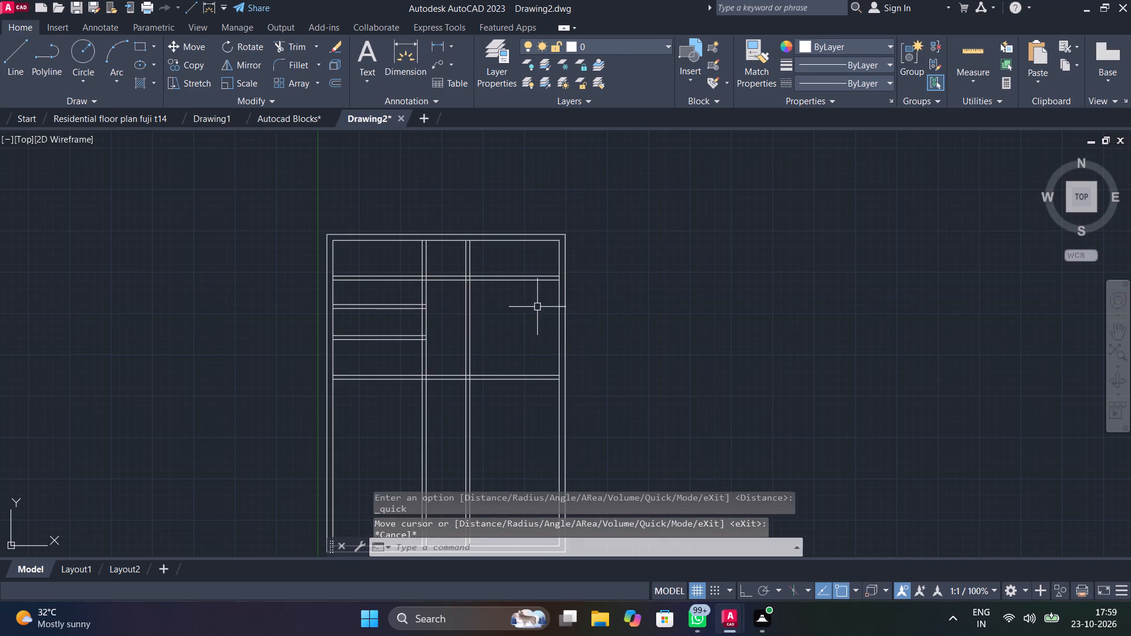
Trim both lines of the lowest horizontal partition out of the central bay between the two vertical partitions.
middle_click_drag(510, 337, 674, 331)
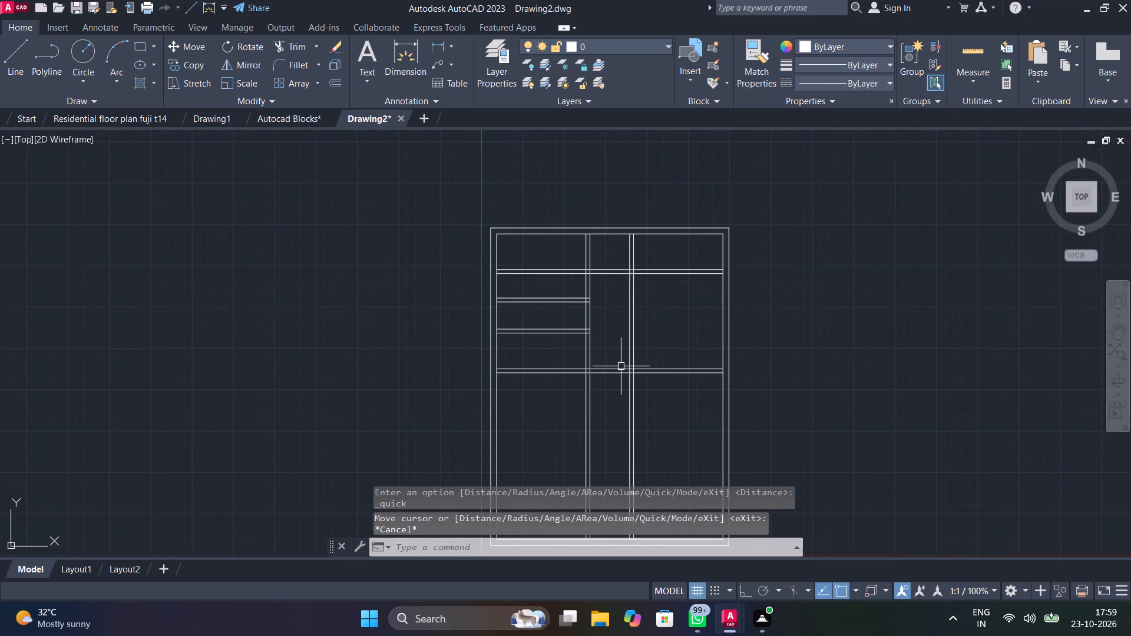
type("trv")
key("Escape")
type("tr")
key("space")
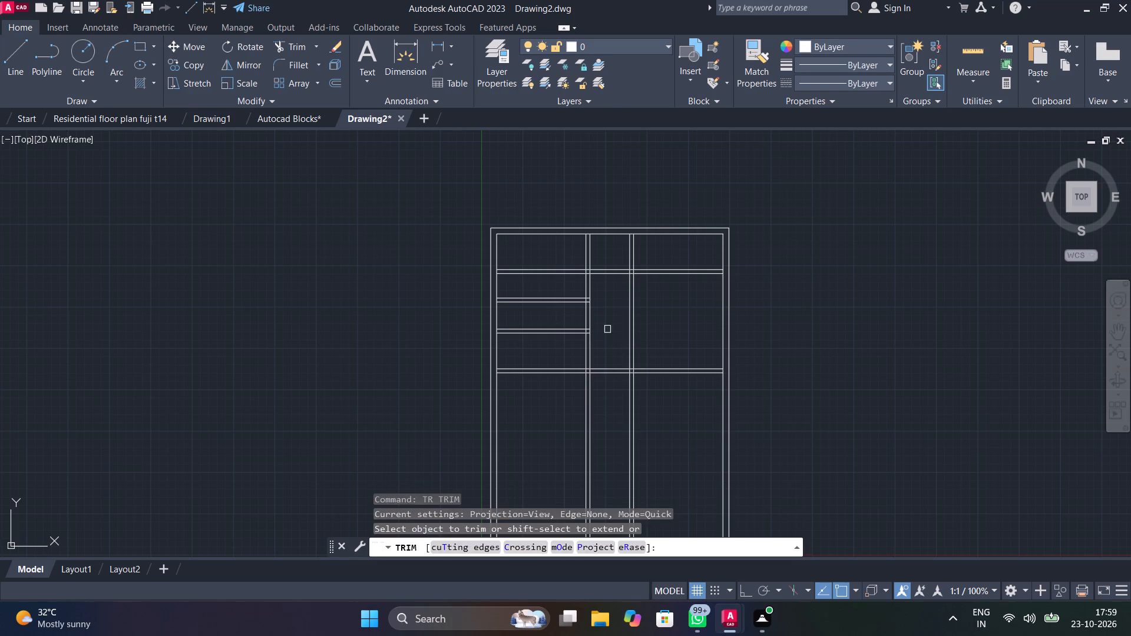
left_click_drag(607, 329, 607, 388)
scroll(607, 387, "up", 3)
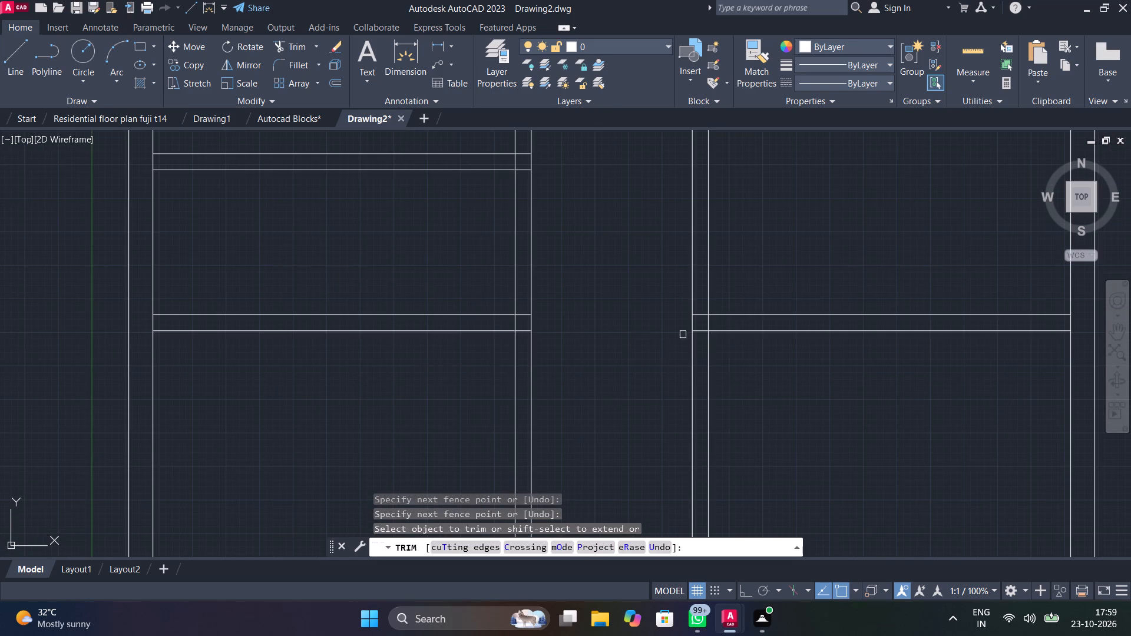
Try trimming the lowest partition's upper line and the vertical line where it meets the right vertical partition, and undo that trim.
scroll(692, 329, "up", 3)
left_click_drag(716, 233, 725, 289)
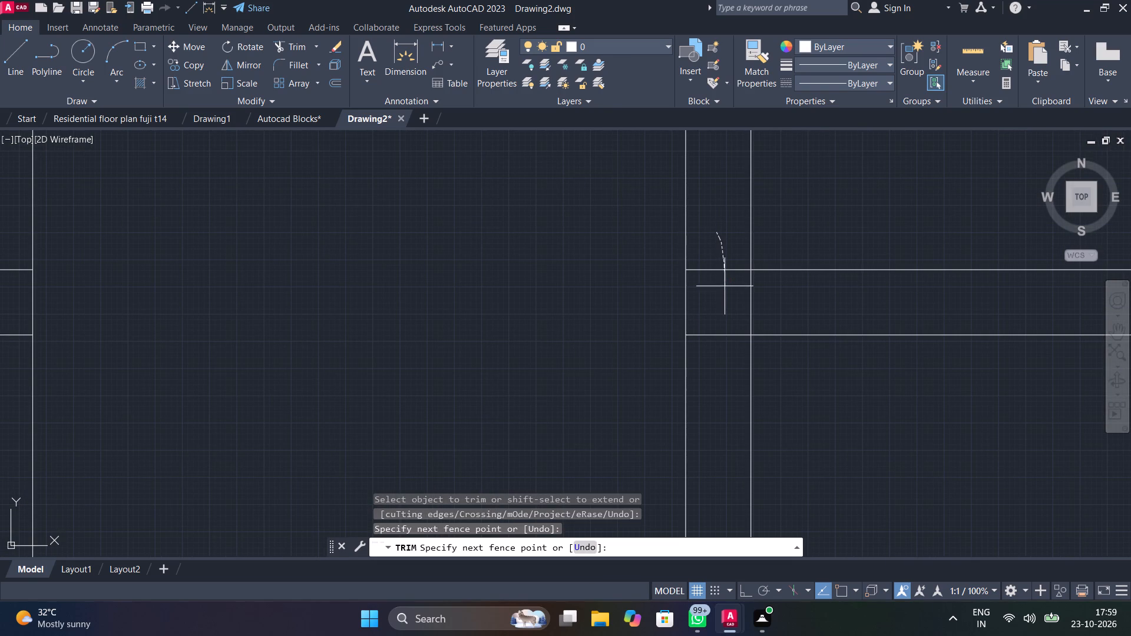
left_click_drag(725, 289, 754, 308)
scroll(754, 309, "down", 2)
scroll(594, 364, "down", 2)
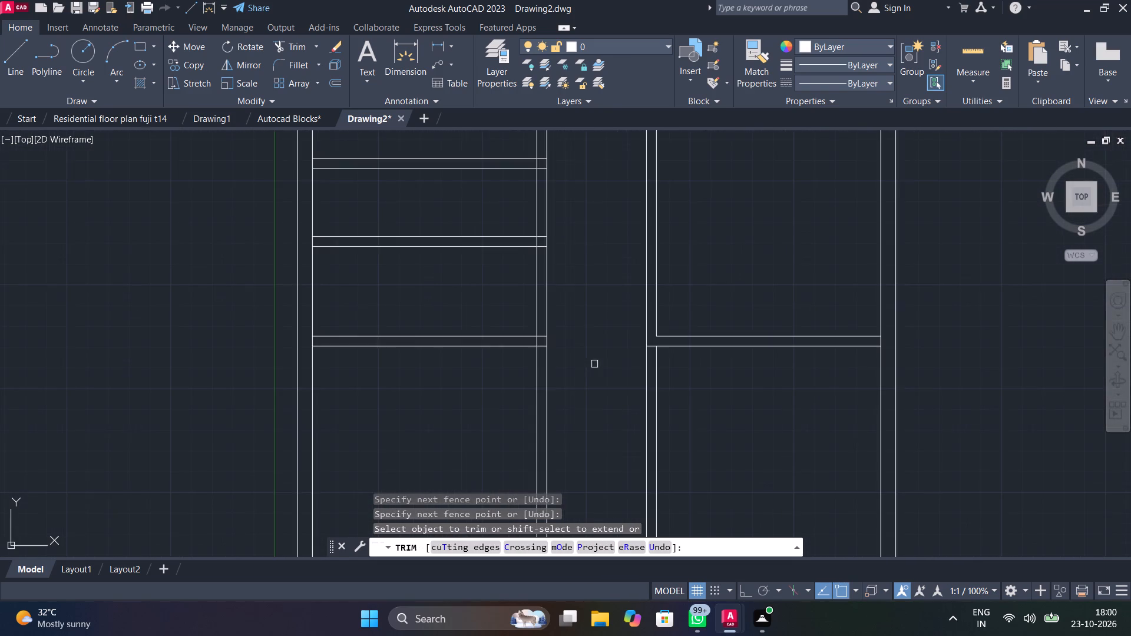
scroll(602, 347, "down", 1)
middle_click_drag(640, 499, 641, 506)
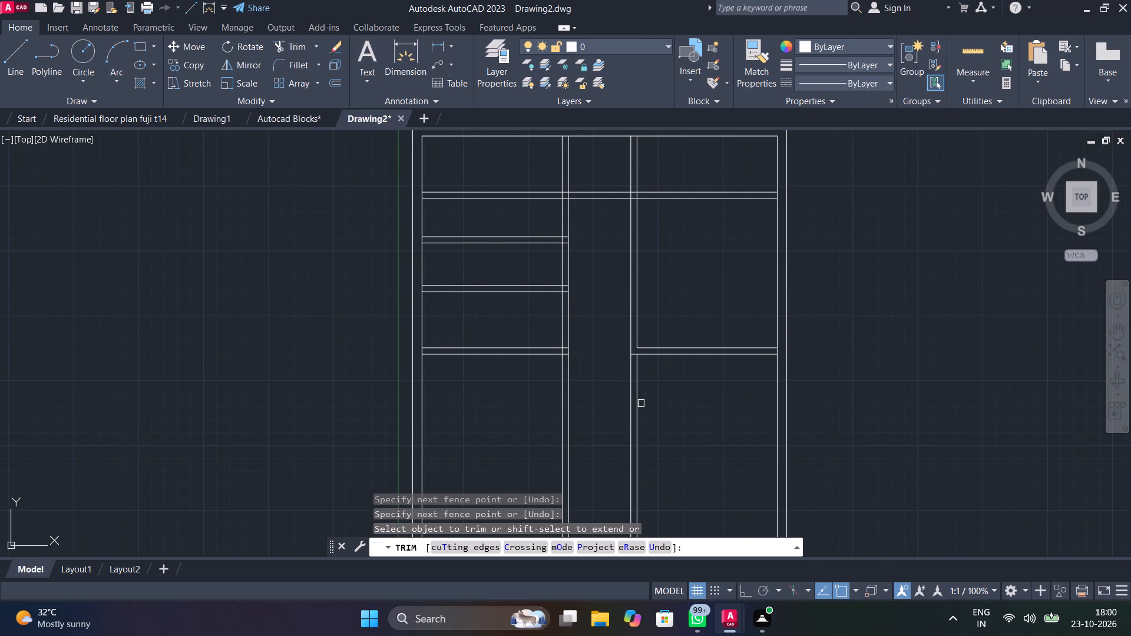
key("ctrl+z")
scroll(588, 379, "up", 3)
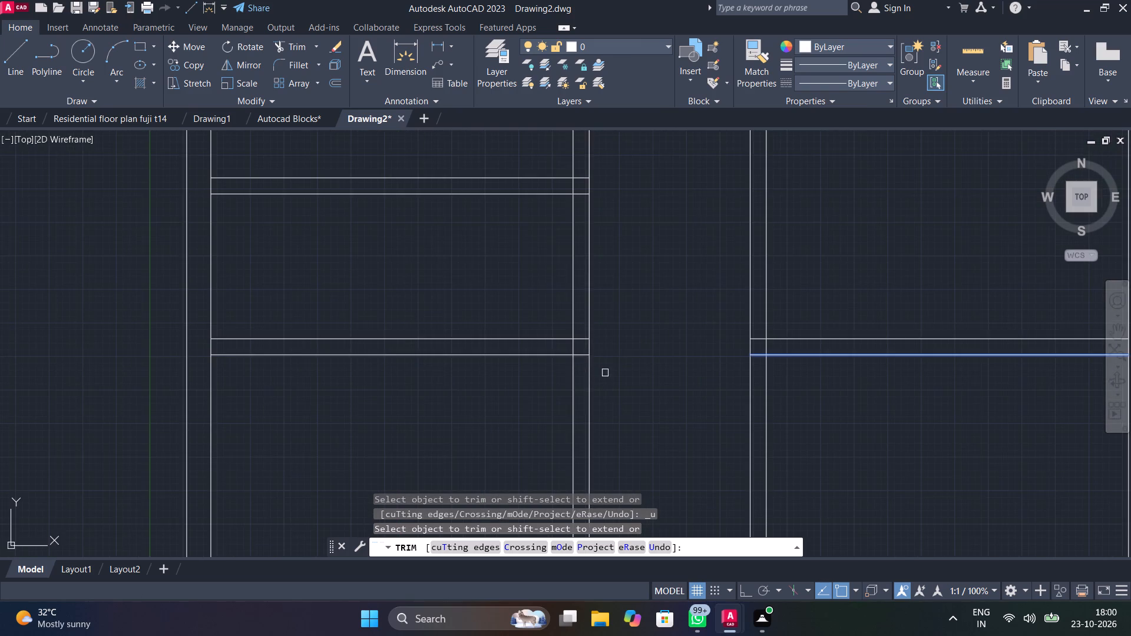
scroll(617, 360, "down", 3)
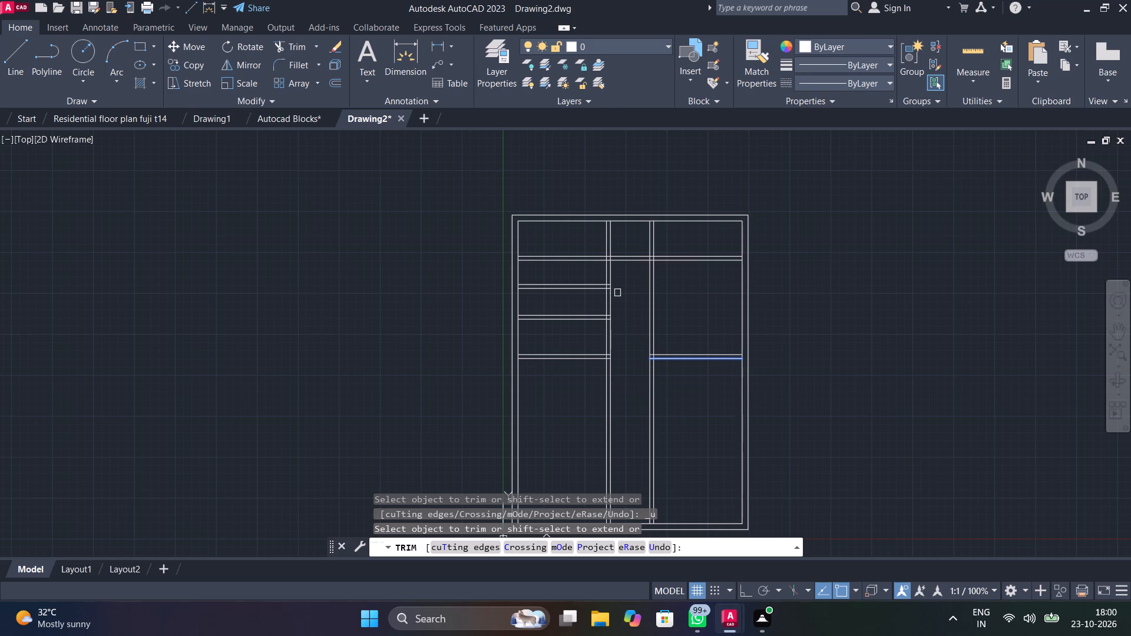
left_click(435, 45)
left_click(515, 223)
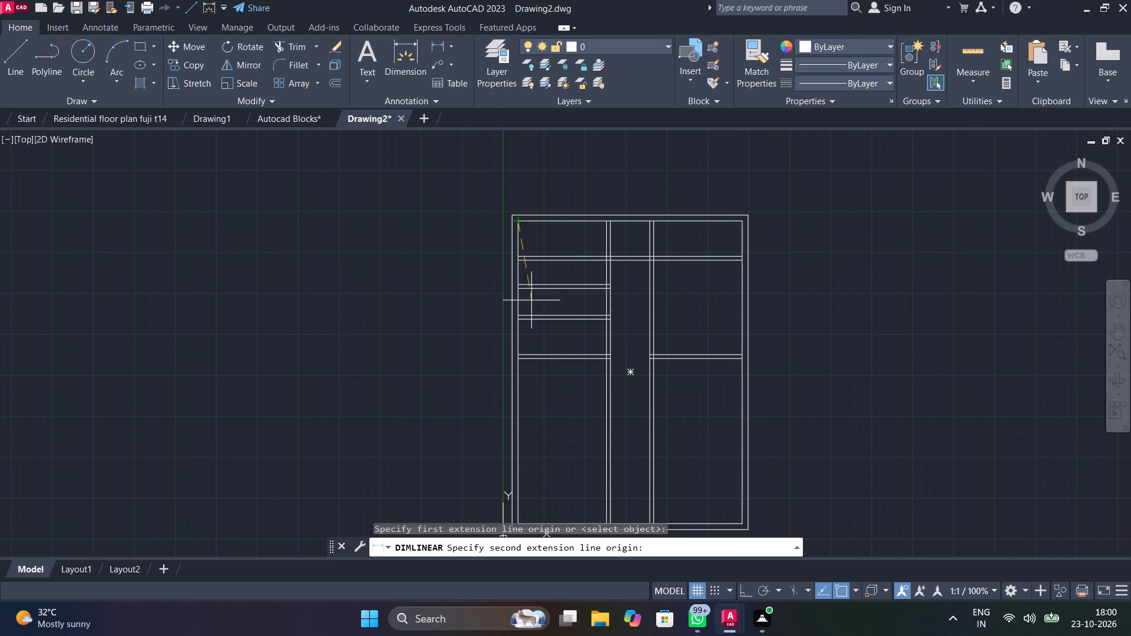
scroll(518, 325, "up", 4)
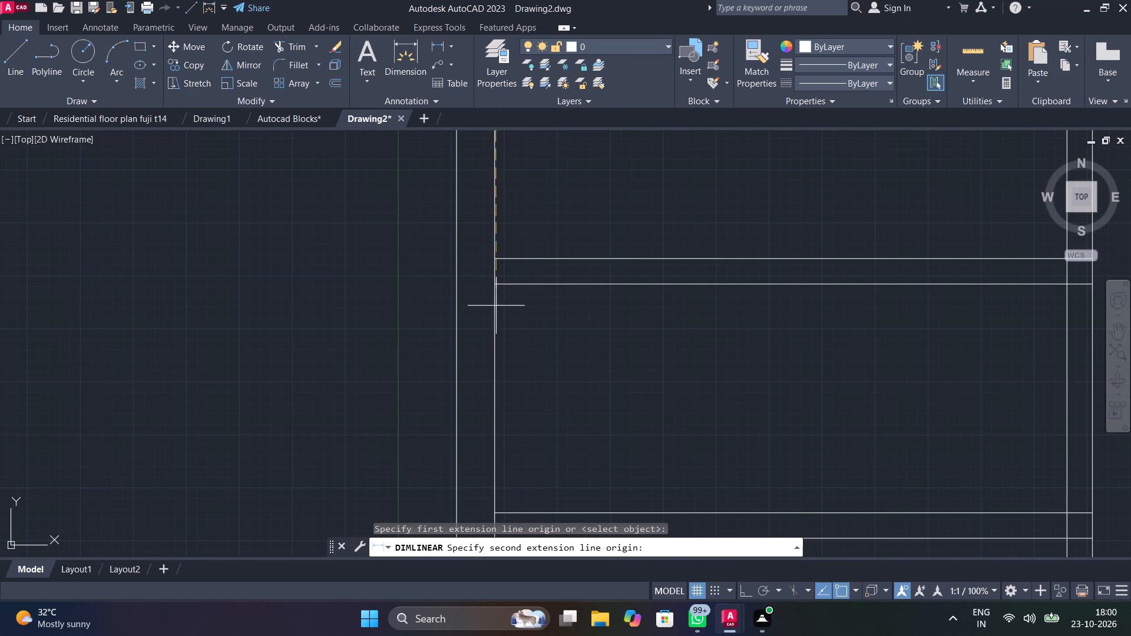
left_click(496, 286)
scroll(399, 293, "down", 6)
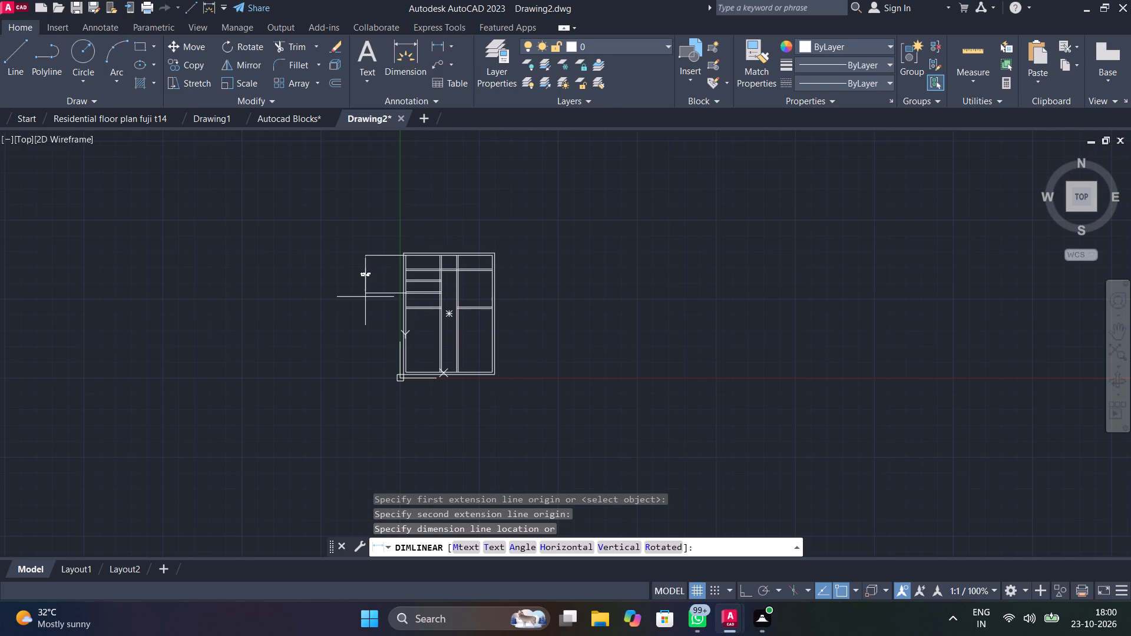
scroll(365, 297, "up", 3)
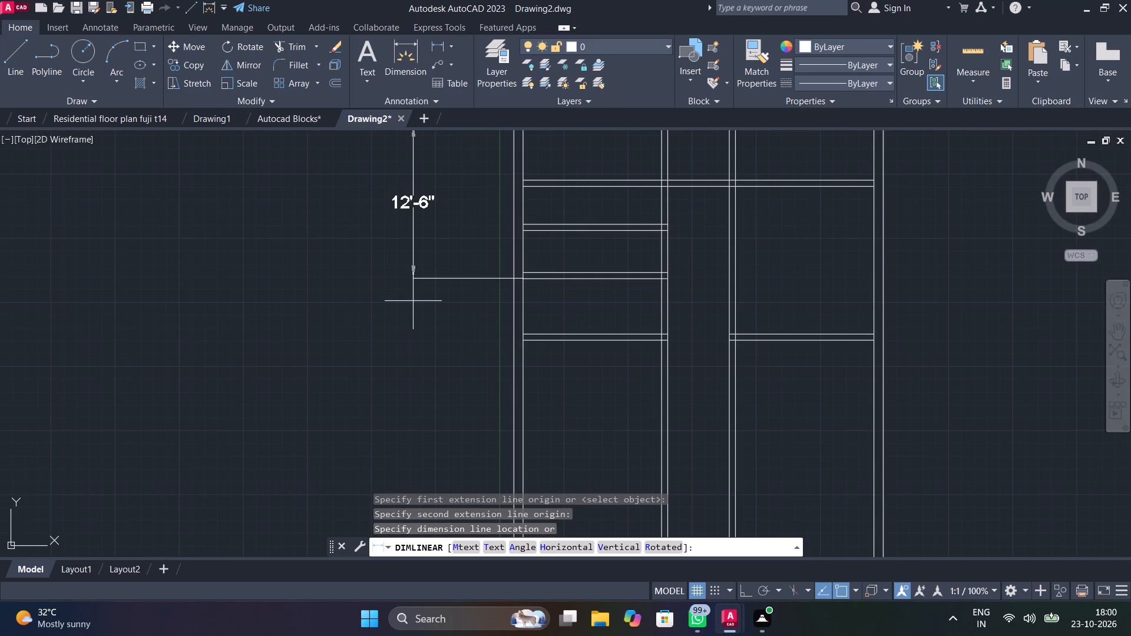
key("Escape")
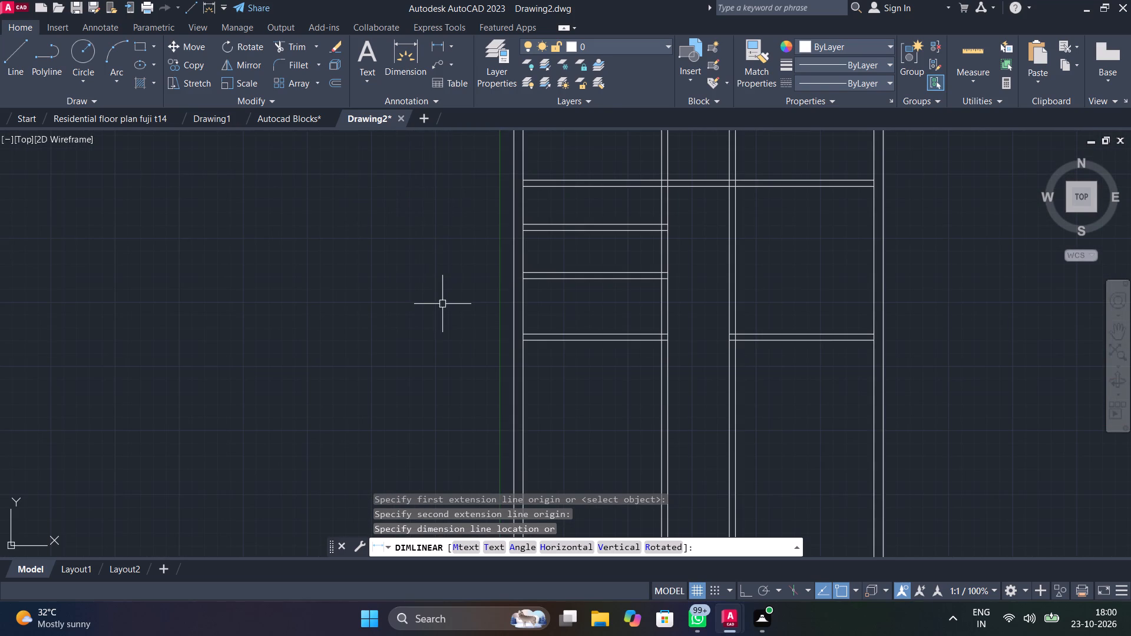
Dimension the left room's clear depth from the third horizontal partition's upper line to the top wall's inner face, placing it outside the left wall.
middle_click_drag(532, 294, 520, 446)
key("space")
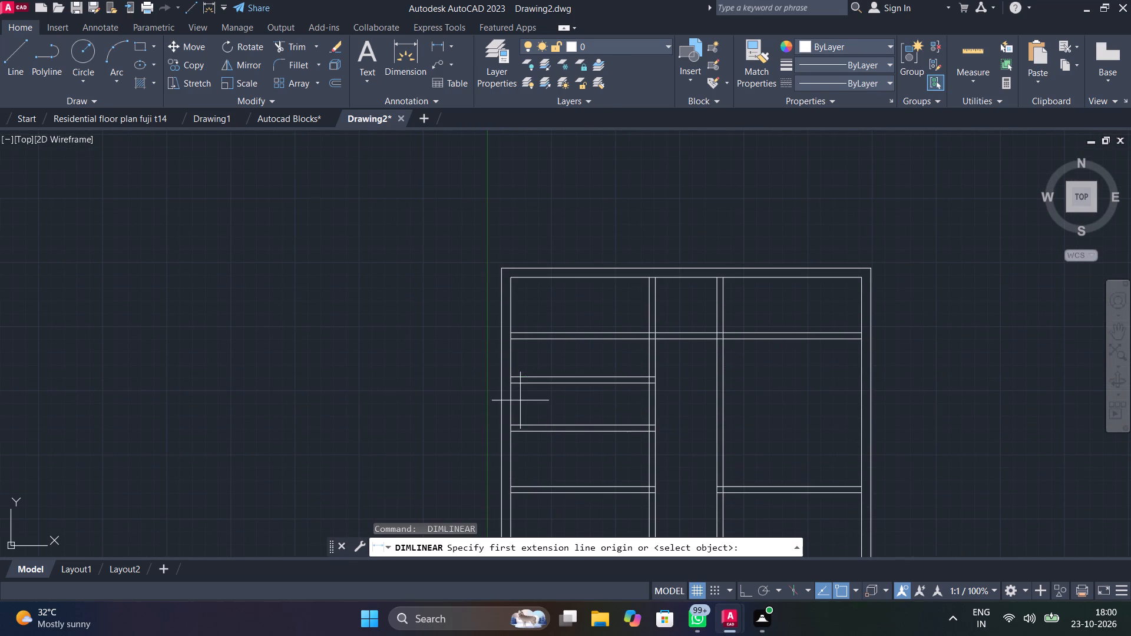
left_click(515, 425)
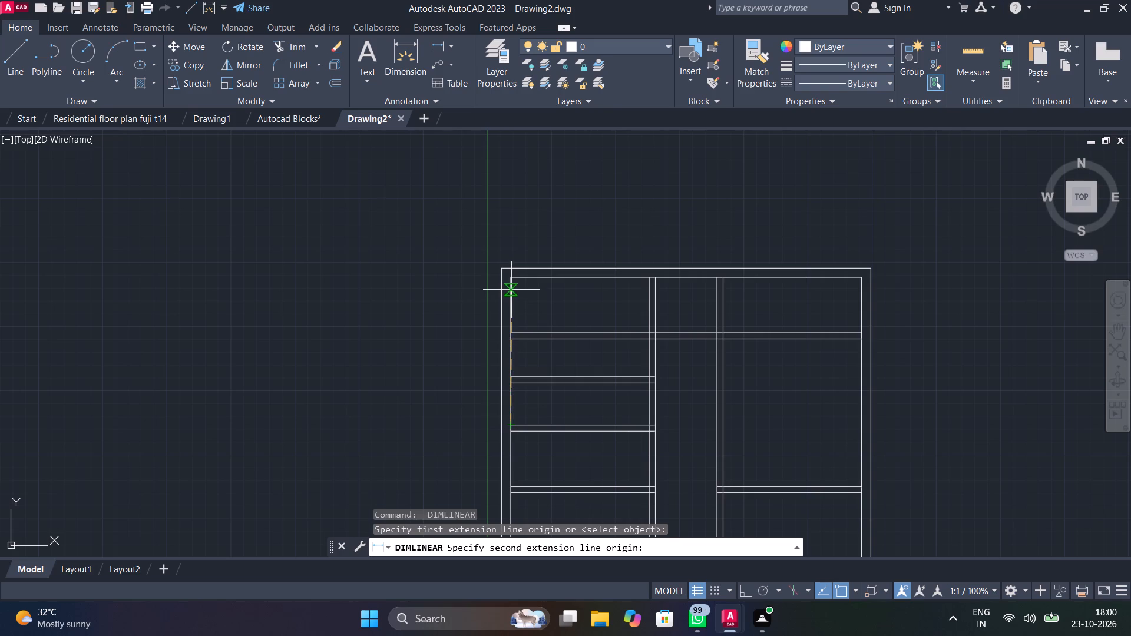
left_click(511, 281)
left_click(458, 290)
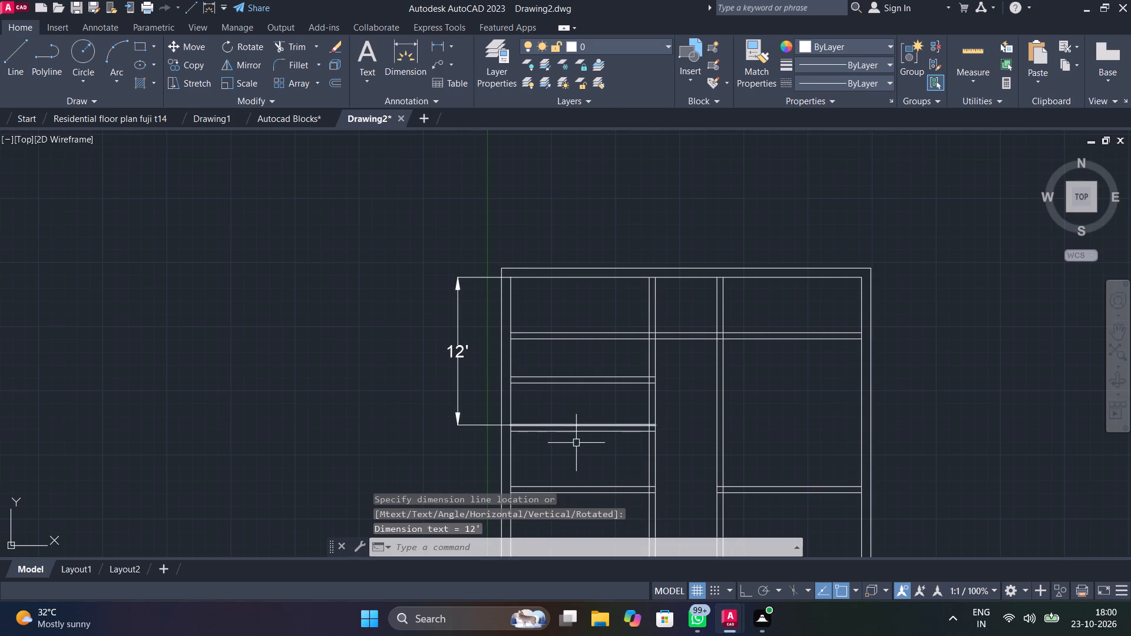
Trim away both lines of the lowest left-hand horizontal partition, including the short pieces inside the left vertical partition.
middle_click_drag(577, 449, 546, 380)
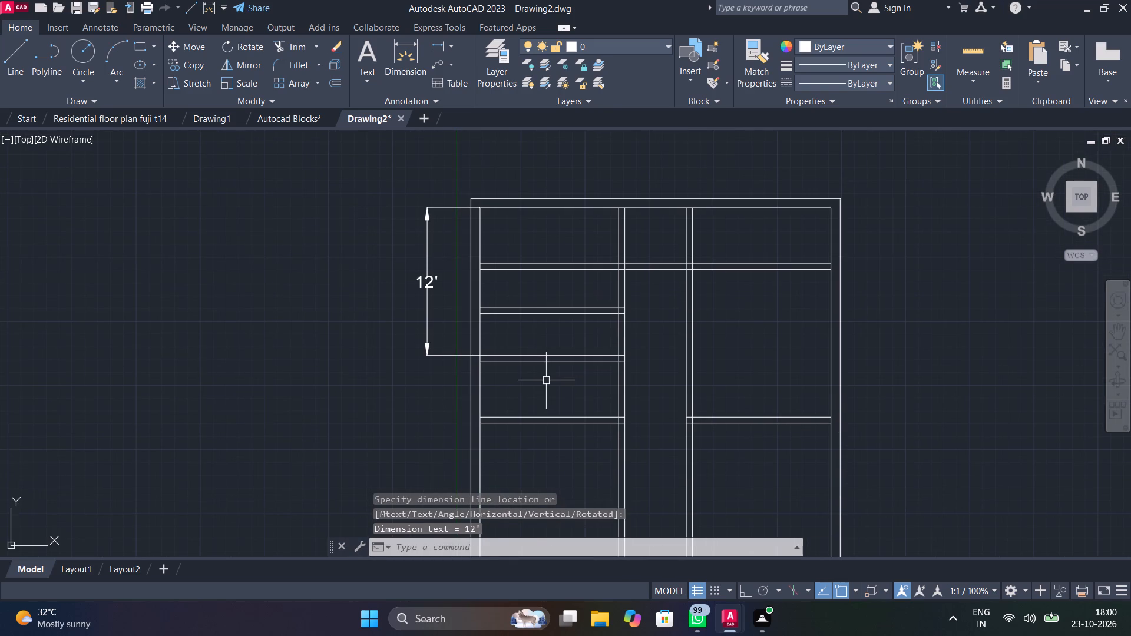
type("tr")
key("space")
left_click_drag(546, 380, 541, 471)
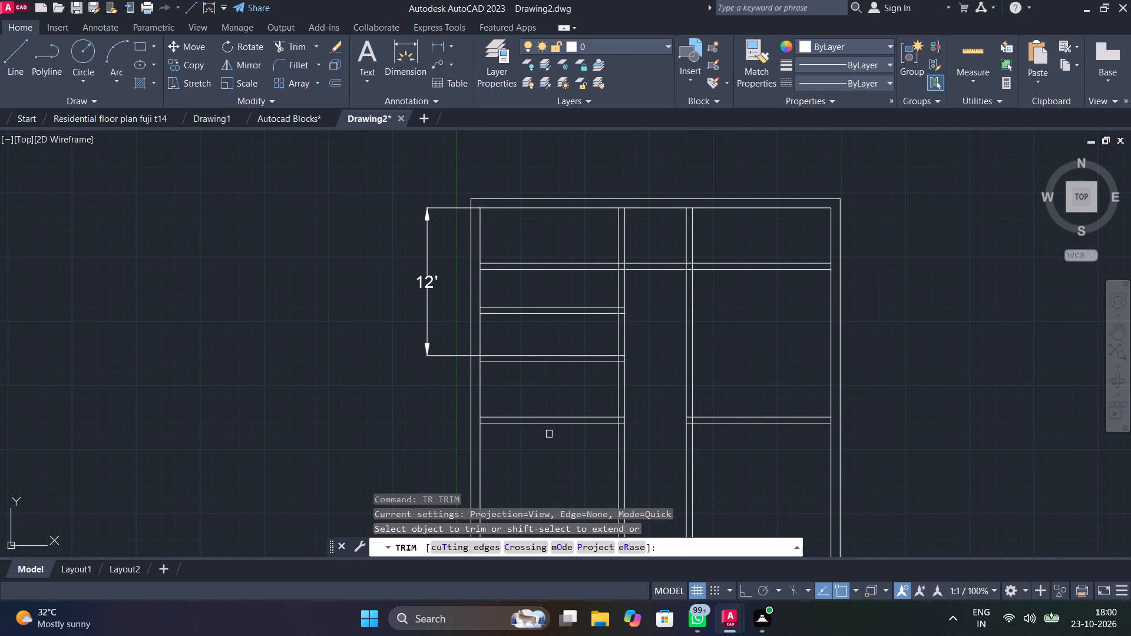
left_click_drag(561, 396, 553, 468)
scroll(611, 436, "up", 4)
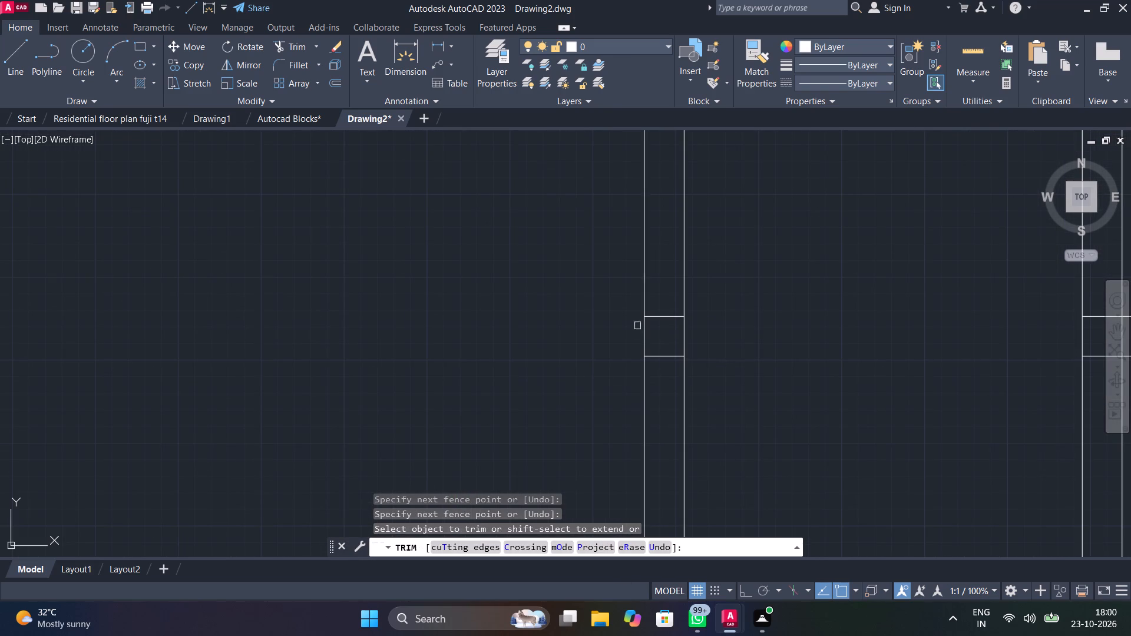
left_click_drag(656, 292, 661, 393)
scroll(468, 344, "down", 5)
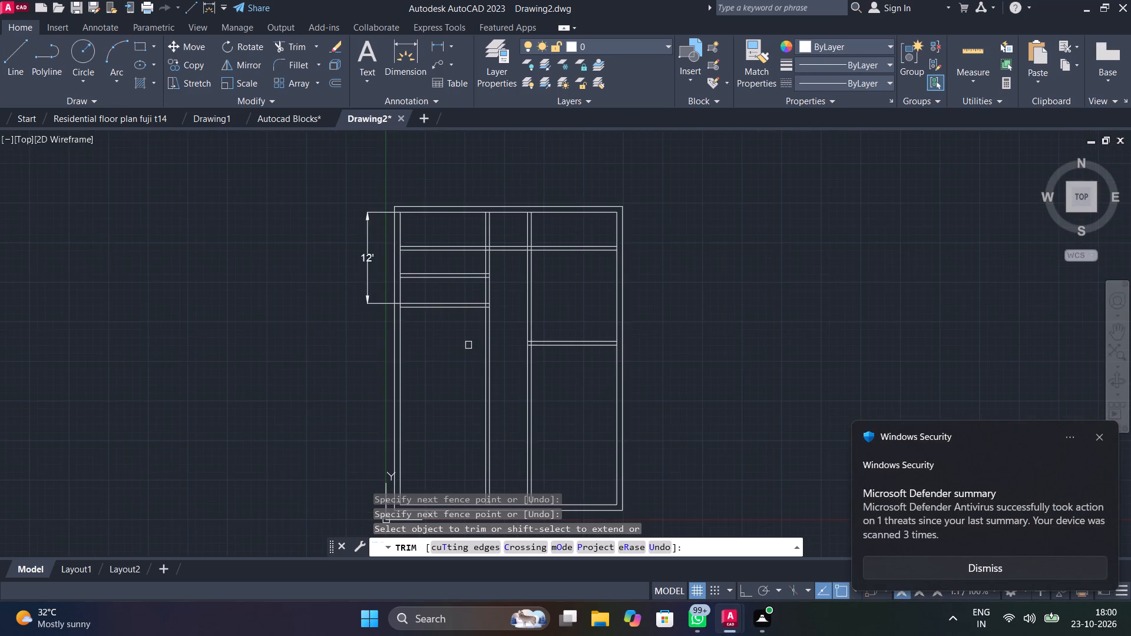
Trim away both lines of the second horizontal partition from the top, including the short pieces inside the left vertical partition.
middle_click_drag(475, 356, 511, 475)
left_click_drag(487, 377, 495, 401)
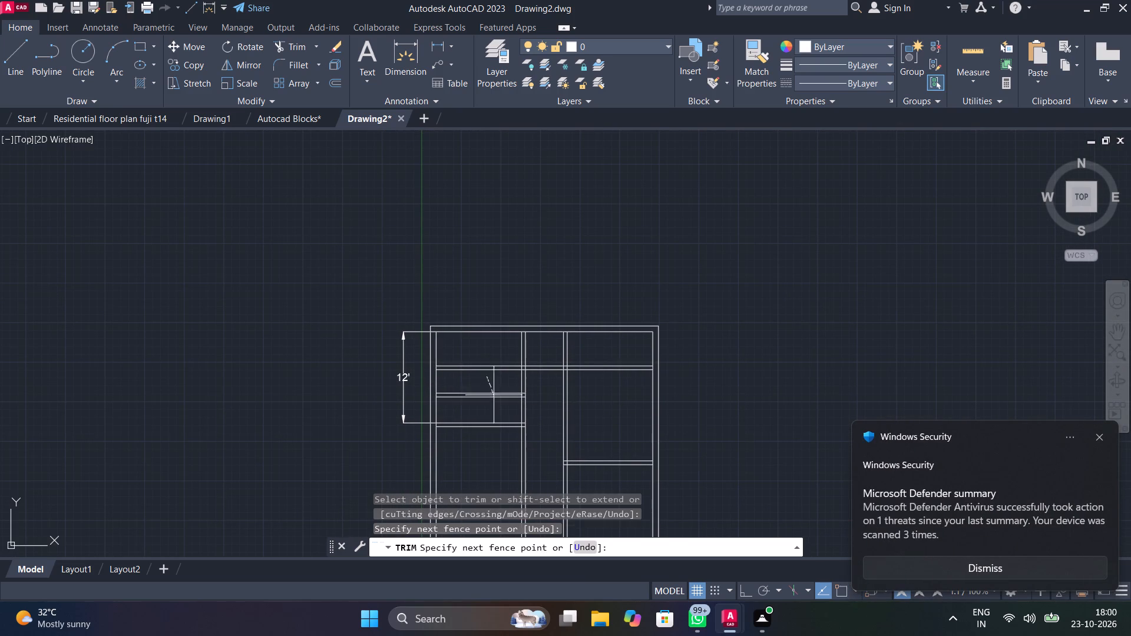
left_click_drag(495, 401, 497, 403)
scroll(526, 397, "up", 4)
left_click_drag(489, 359, 489, 372)
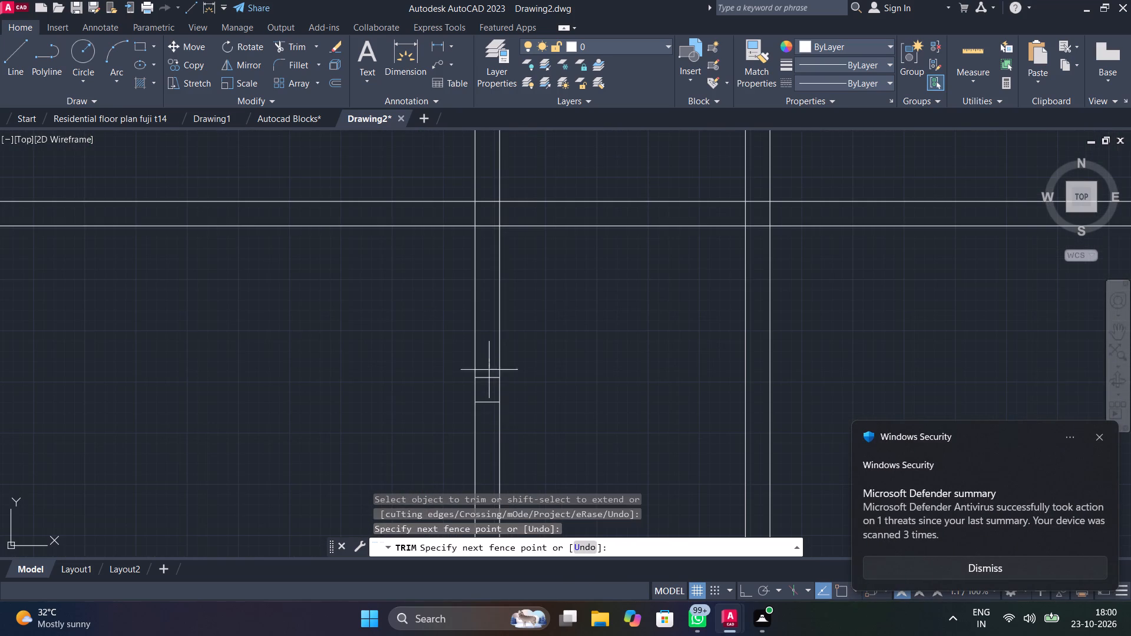
left_click_drag(489, 372, 489, 416)
scroll(406, 346, "down", 4)
Trim the uppermost horizontal partition out of the left room and clear its upper overlapping lines at the junction with the left vertical partition.
middle_click_drag(406, 347, 569, 366)
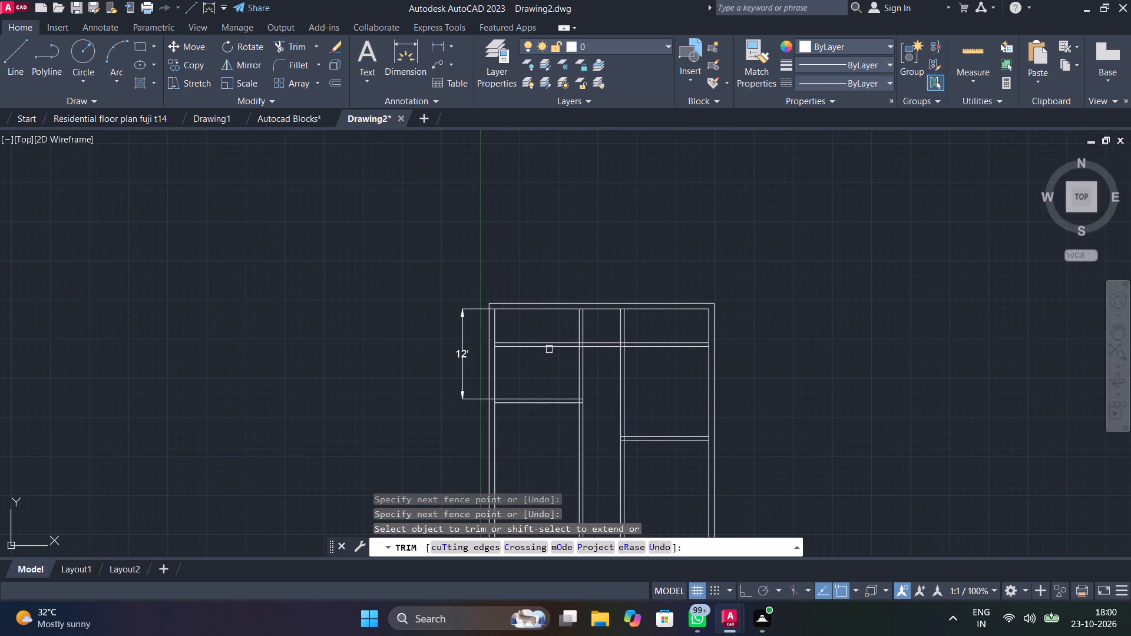
left_click_drag(515, 316, 543, 377)
scroll(572, 352, "up", 4)
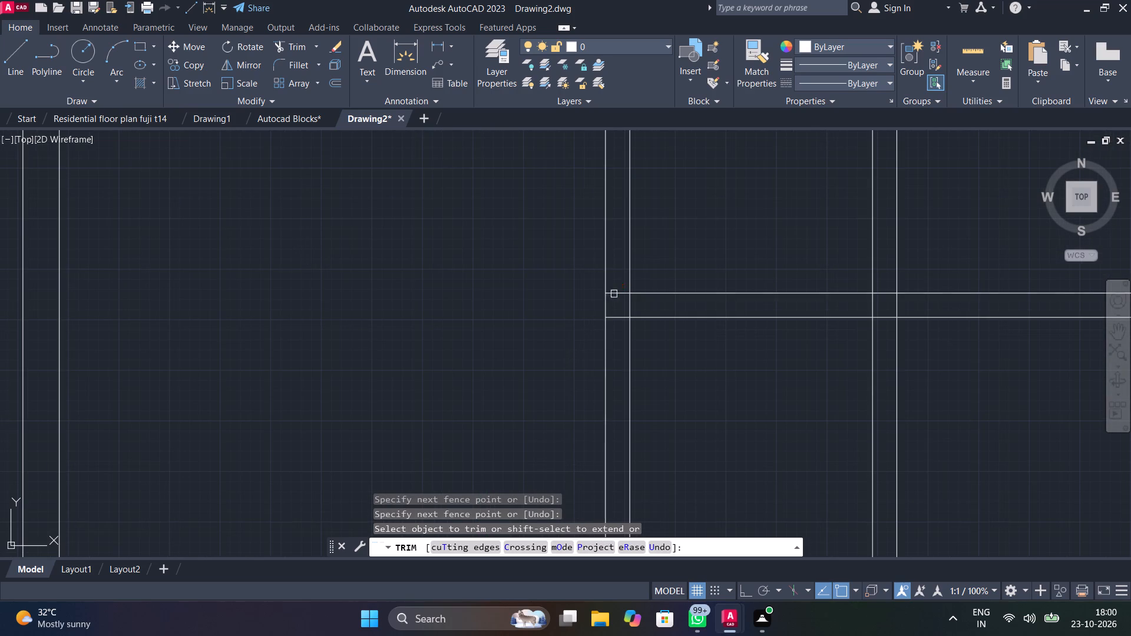
left_click_drag(616, 277, 617, 306)
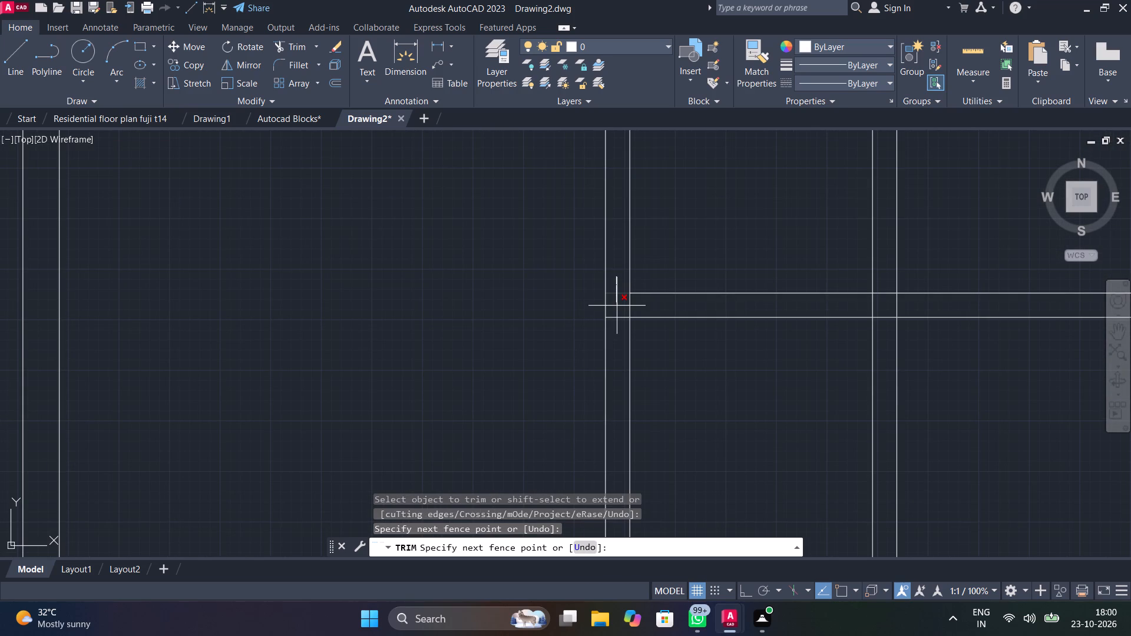
left_click_drag(617, 306, 646, 311)
scroll(436, 400, "down", 3)
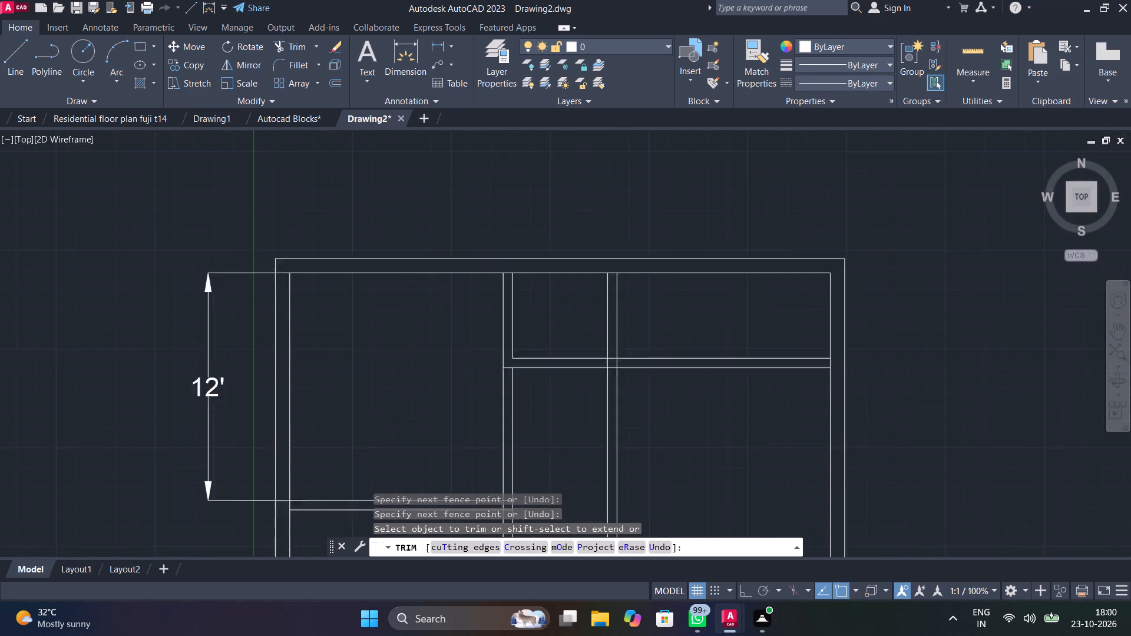
middle_click_drag(436, 427, 531, 322)
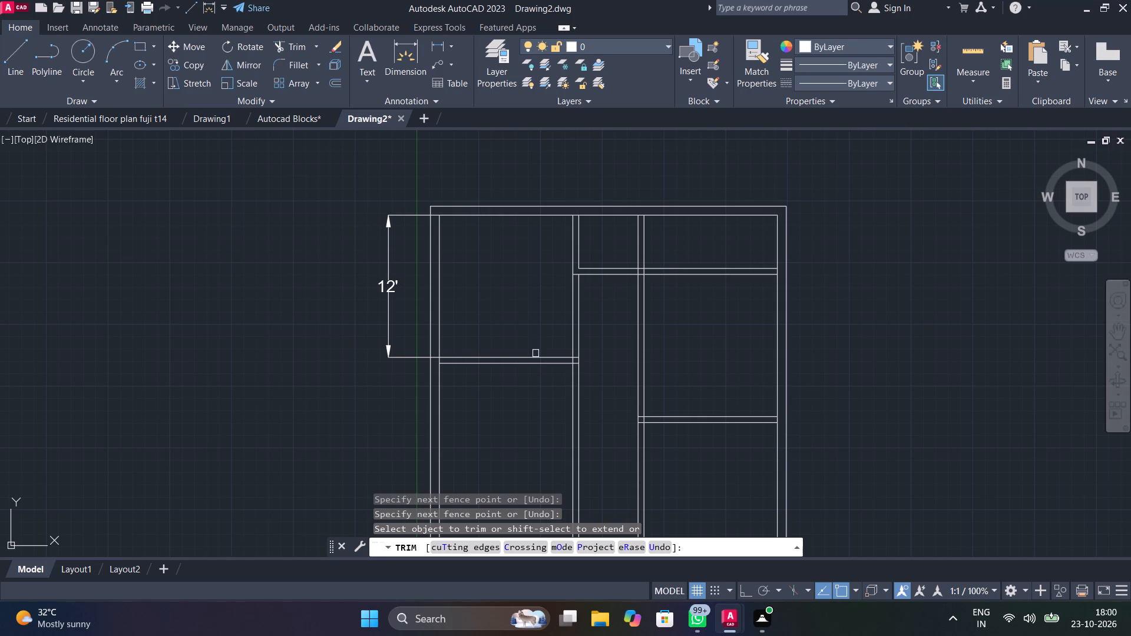
scroll(535, 353, "up", 2)
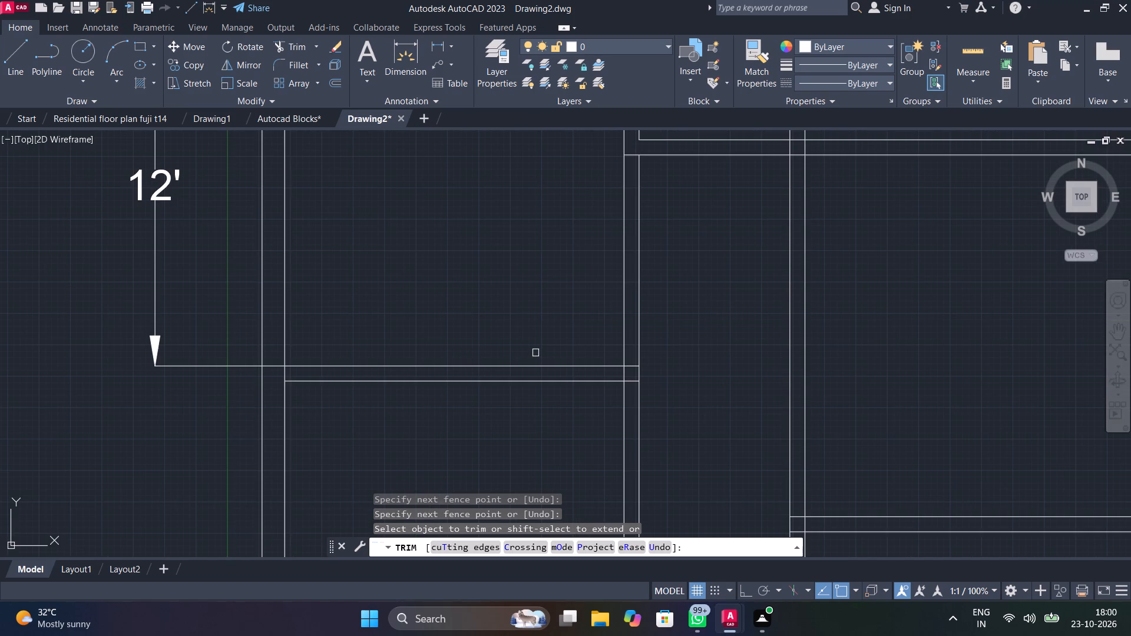
middle_click_drag(694, 299, 483, 406)
scroll(506, 387, "down", 2)
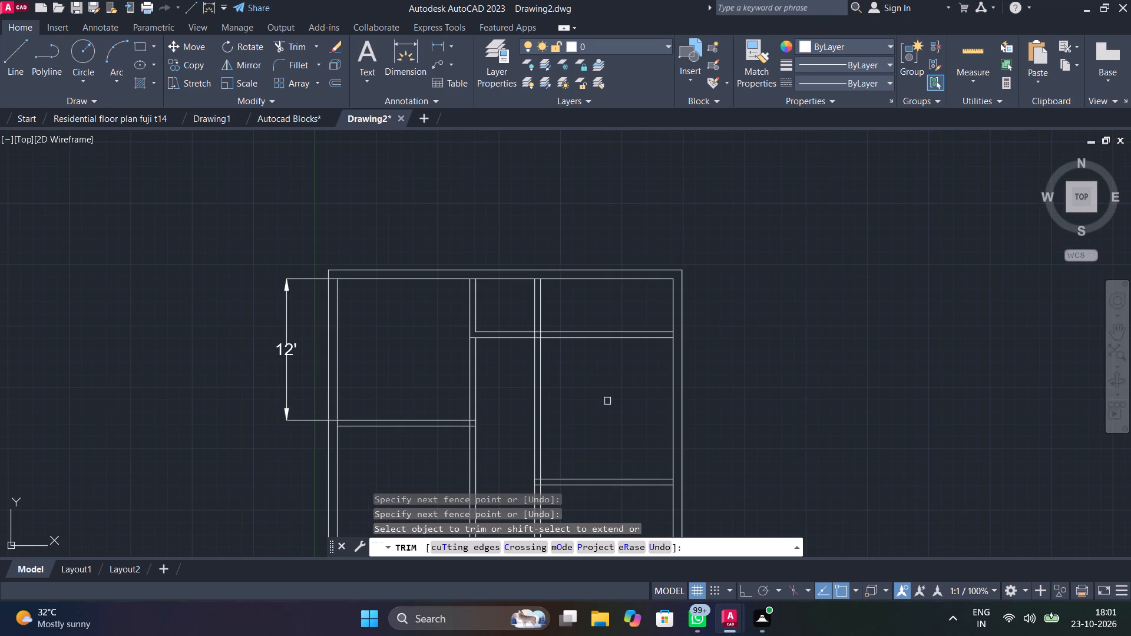
middle_click_drag(574, 364, 448, 371)
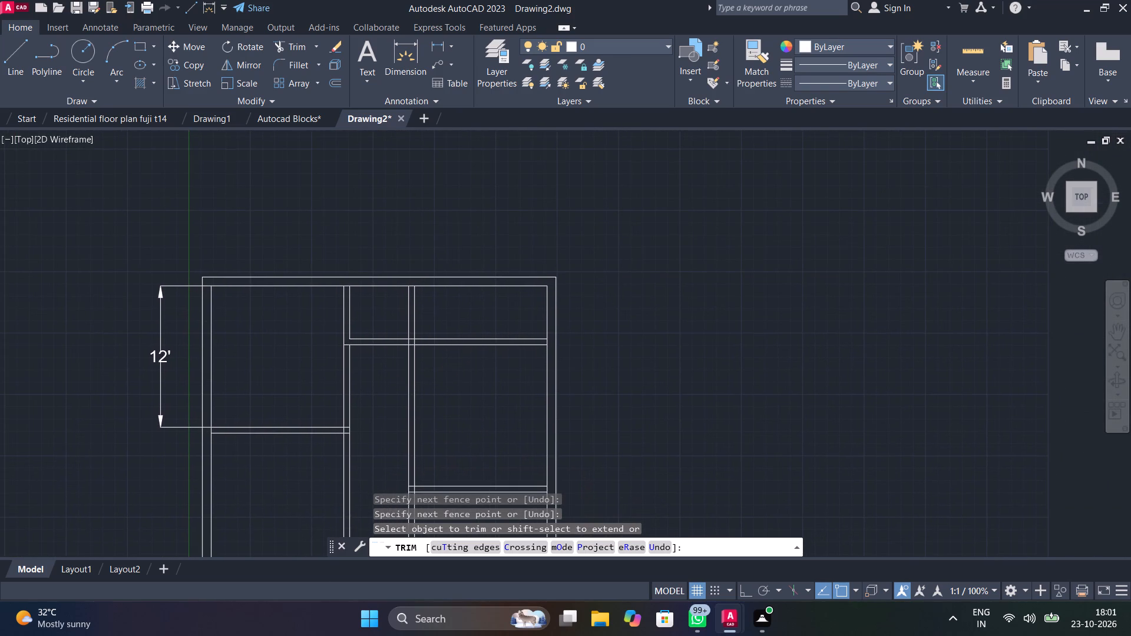
key("space")
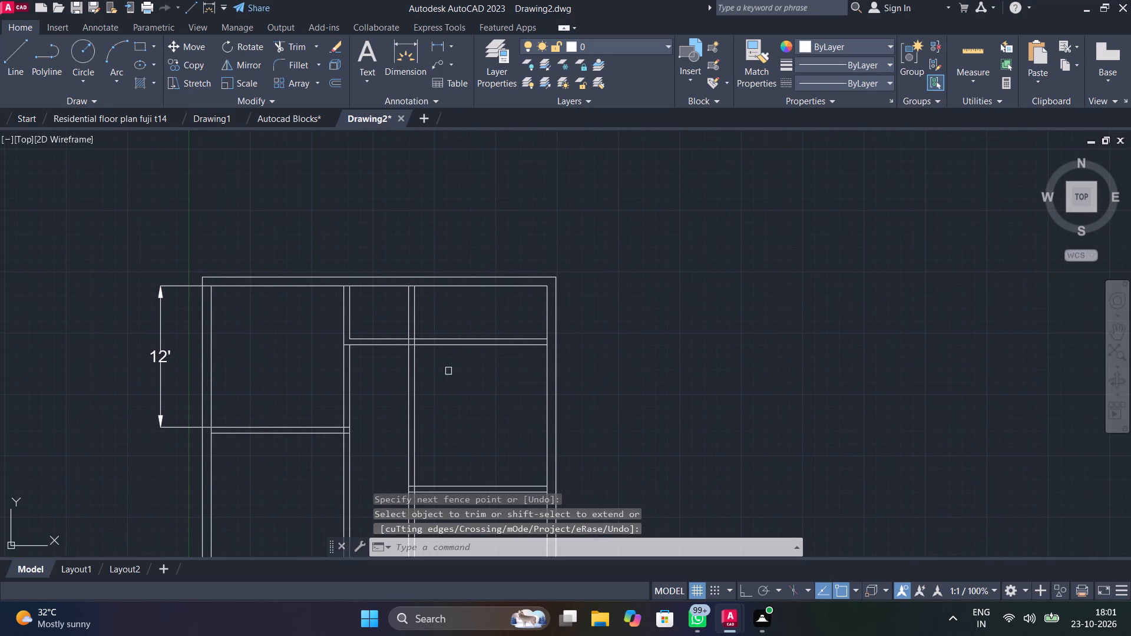
Offset the right line of the right vertical partition 6" to the right to mark the first door jamb.
type("o")
key("space")
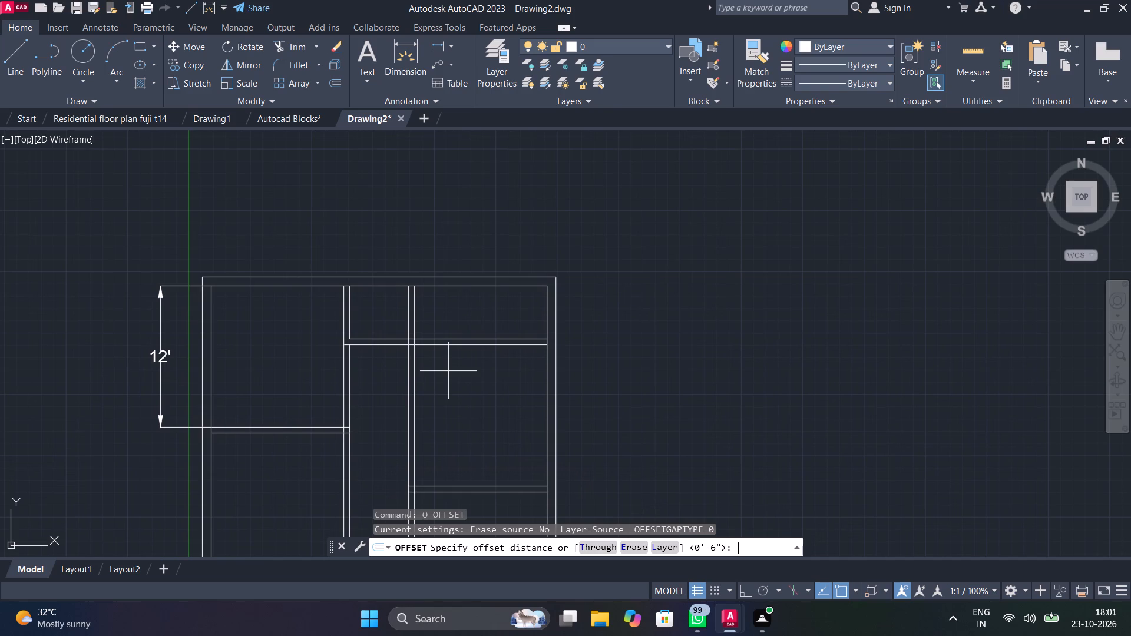
type("6\"")
key("Return")
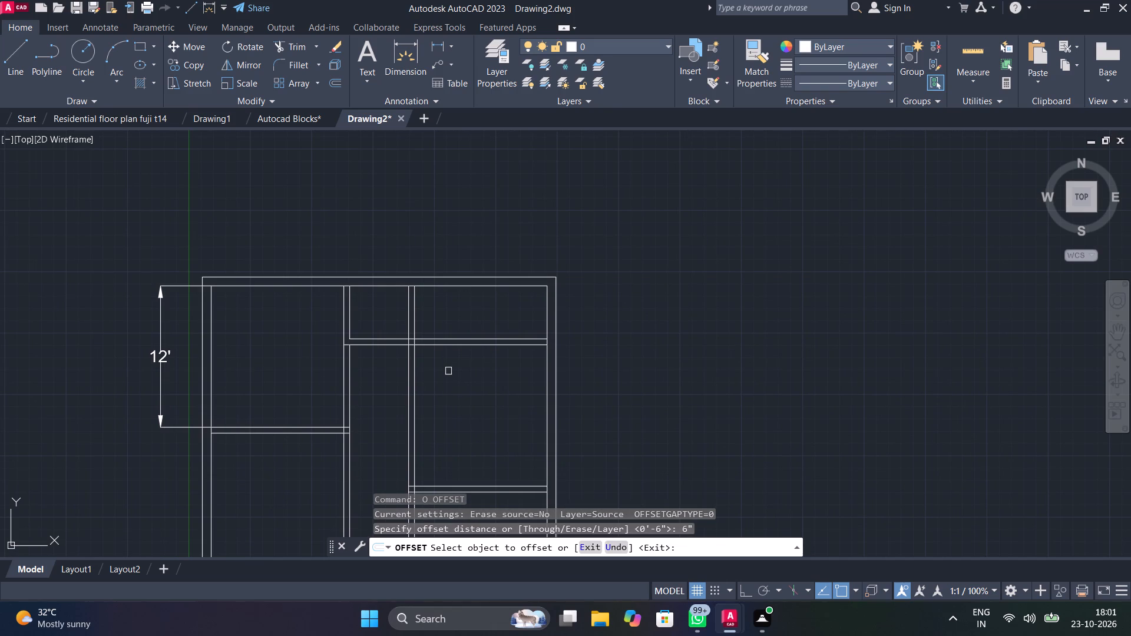
scroll(421, 355, "up", 3)
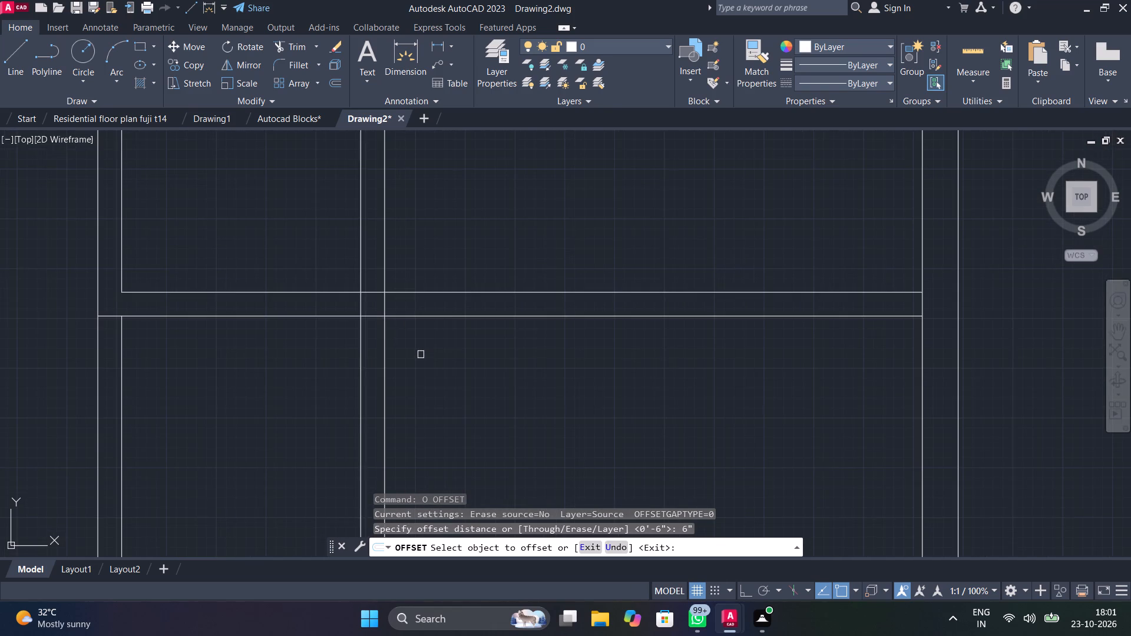
left_click(385, 392)
left_click(390, 390)
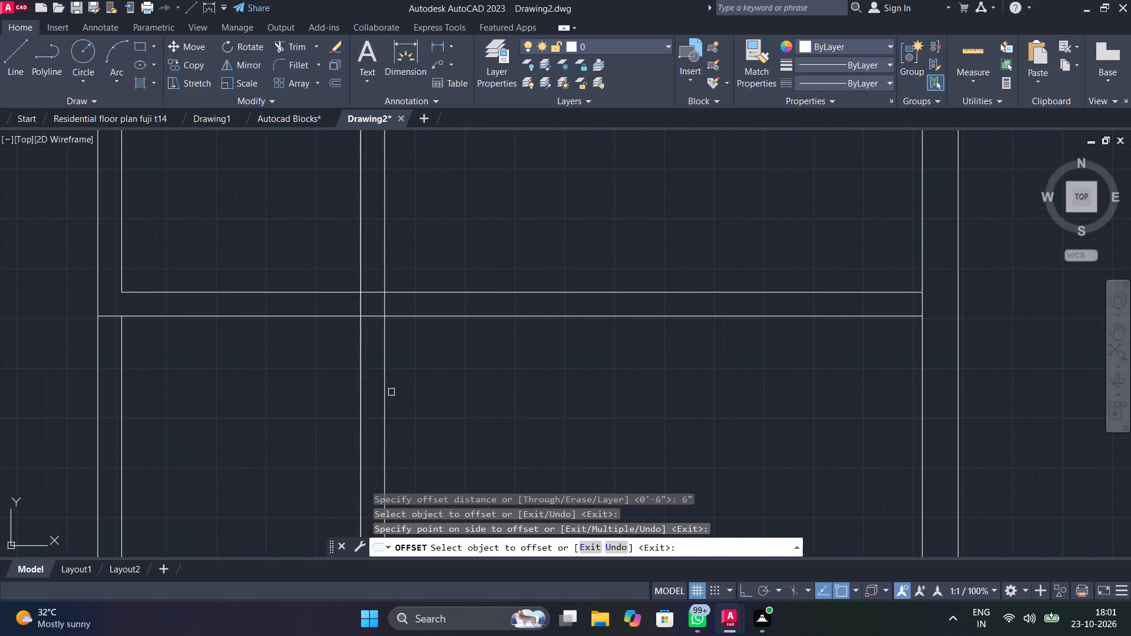
left_click(385, 397)
left_click(407, 395)
key("space")
Offset the new jamb line 2'6" to the right to mark the door opening's width.
key("space")
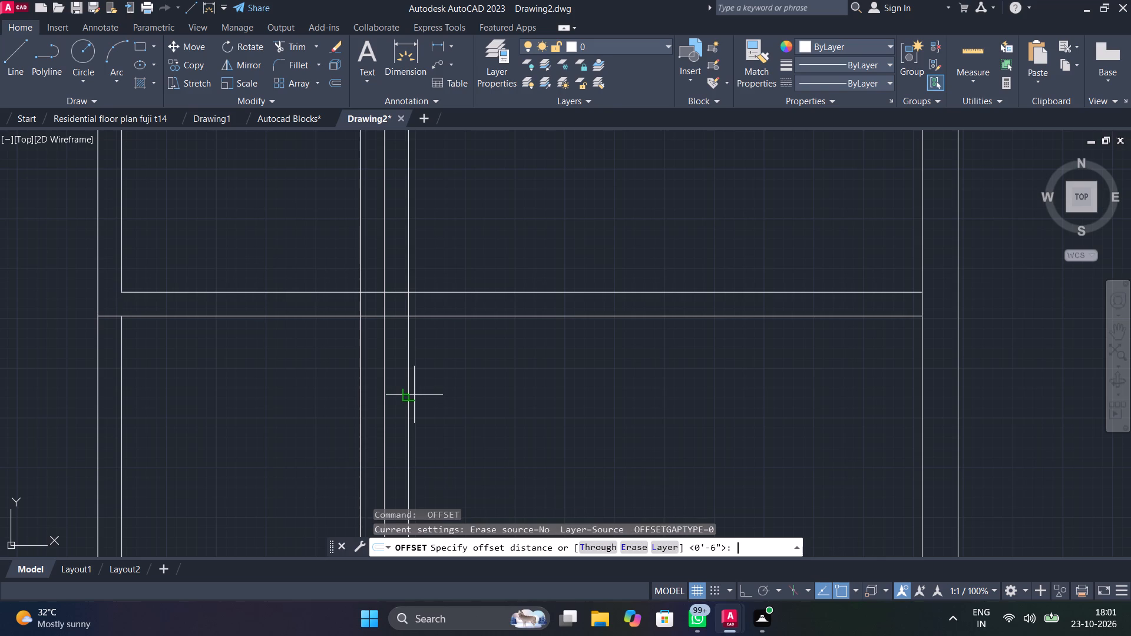
type("2'6\"")
key("Return")
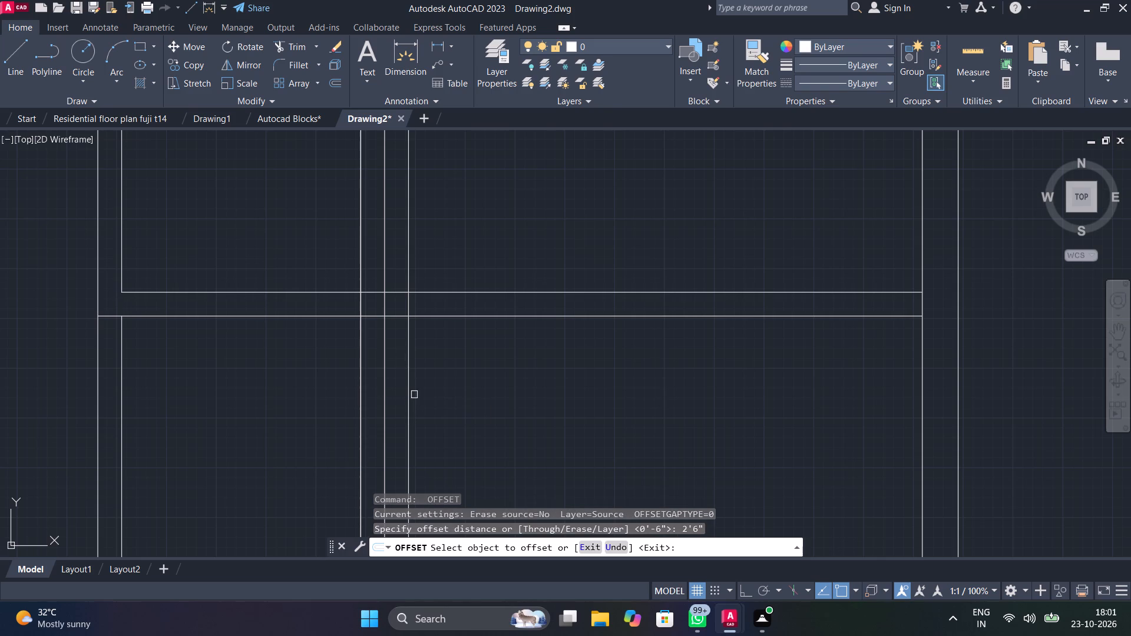
left_click(408, 377)
left_click(432, 377)
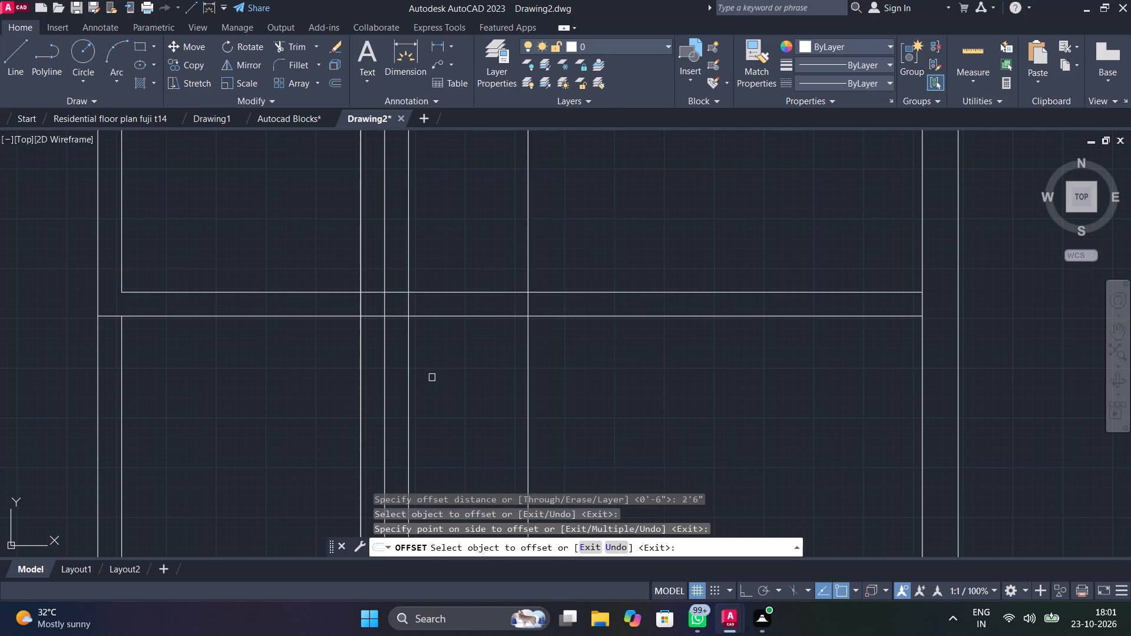
key("space")
Trim the uppermost horizontal partition between the two jamb lines to form the door opening, and trim both jamb lines above and below the partition.
type("tr")
key("space")
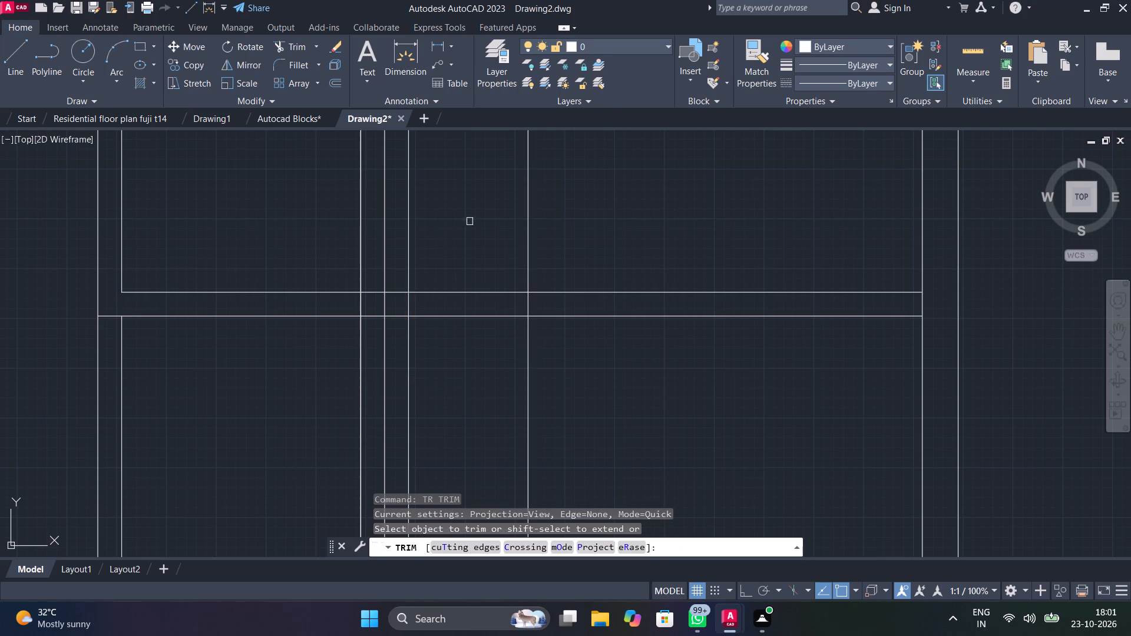
left_click_drag(469, 221, 468, 360)
left_click_drag(506, 263, 570, 221)
left_click_drag(552, 392, 552, 391)
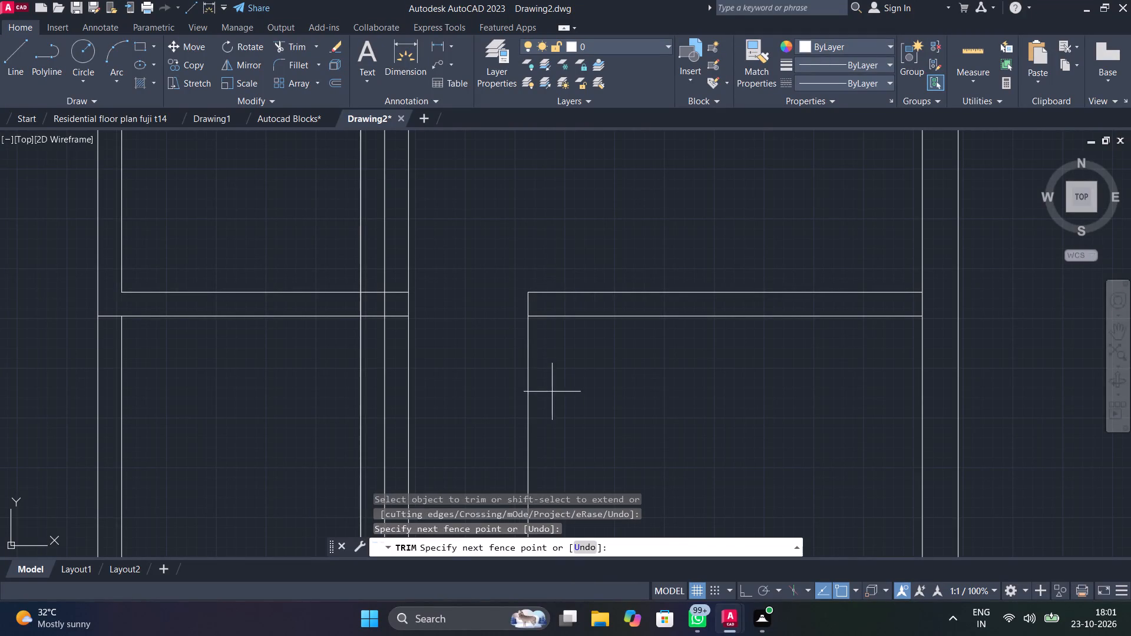
left_click_drag(552, 391, 521, 425)
left_click_drag(418, 243, 402, 219)
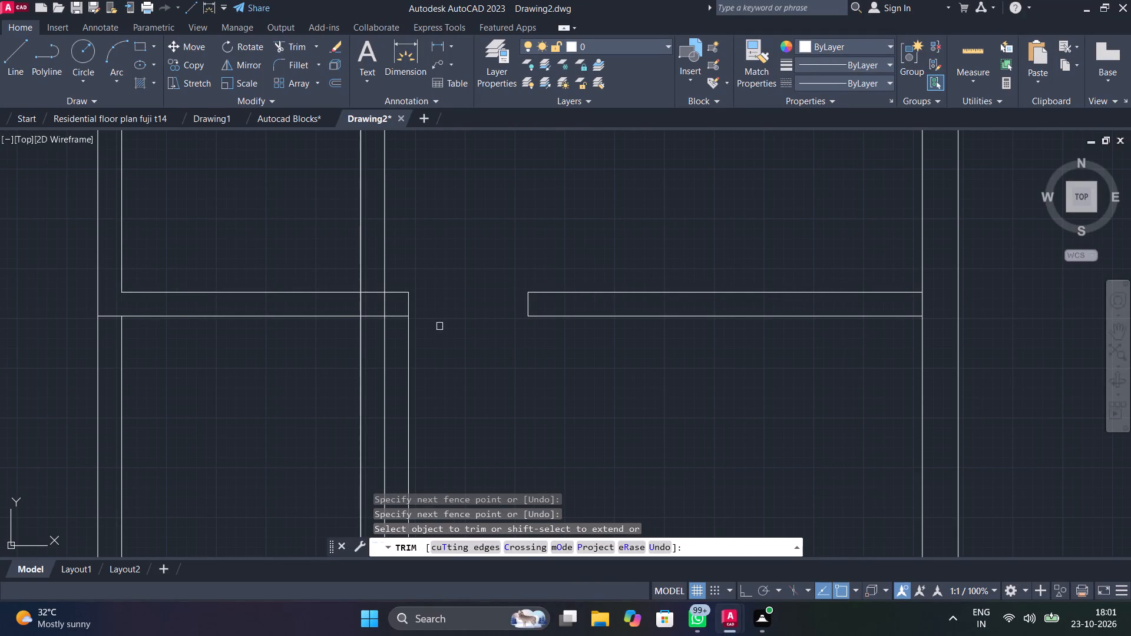
left_click_drag(426, 357, 406, 456)
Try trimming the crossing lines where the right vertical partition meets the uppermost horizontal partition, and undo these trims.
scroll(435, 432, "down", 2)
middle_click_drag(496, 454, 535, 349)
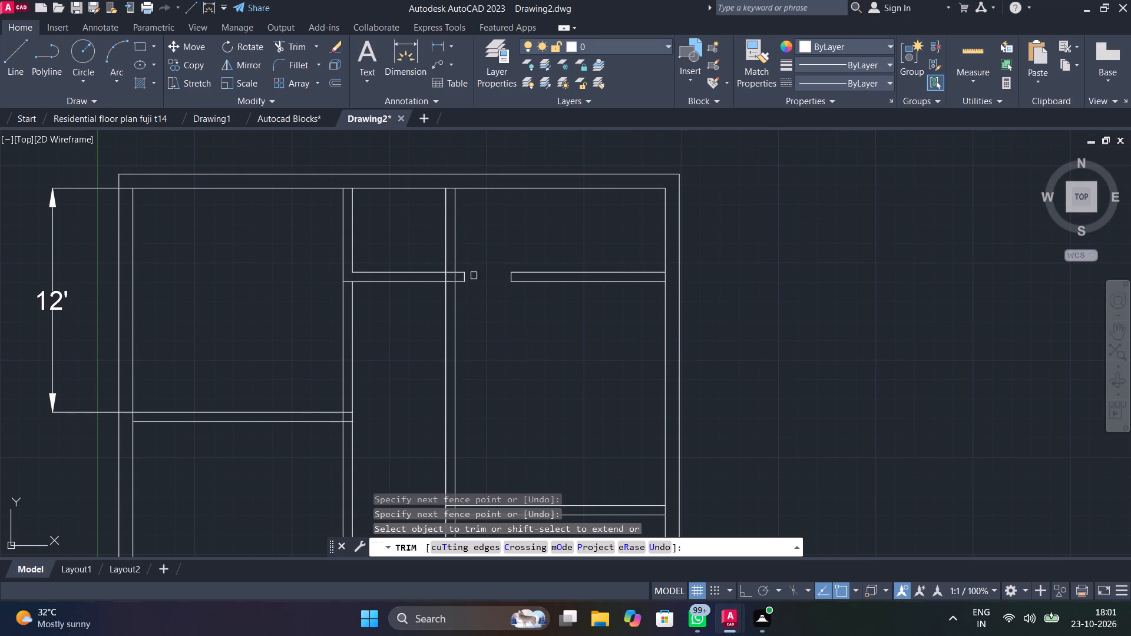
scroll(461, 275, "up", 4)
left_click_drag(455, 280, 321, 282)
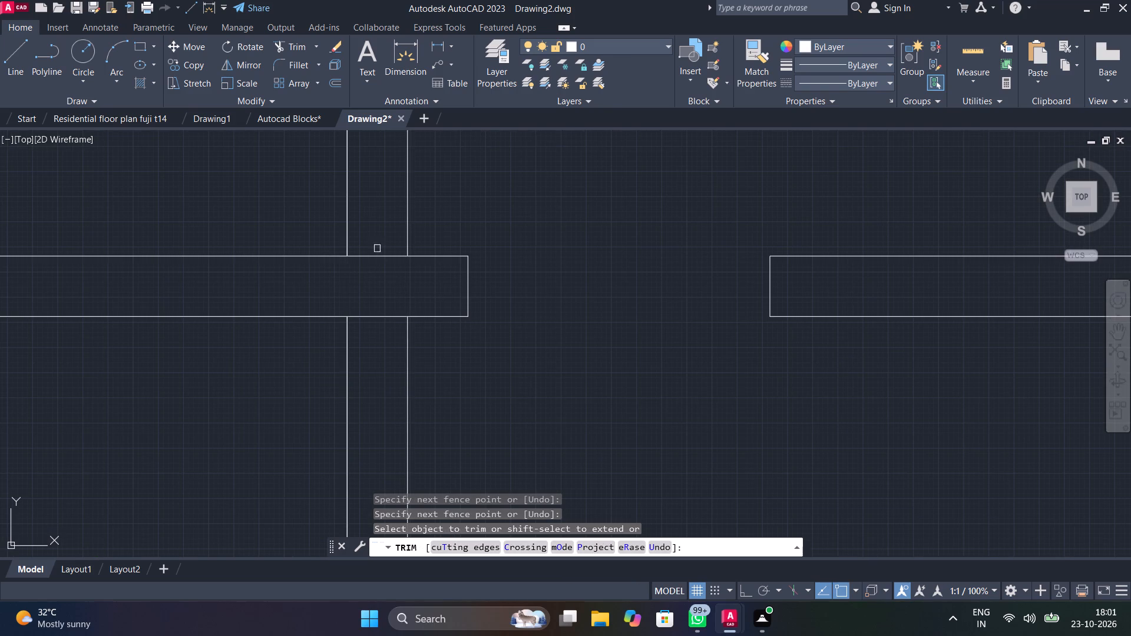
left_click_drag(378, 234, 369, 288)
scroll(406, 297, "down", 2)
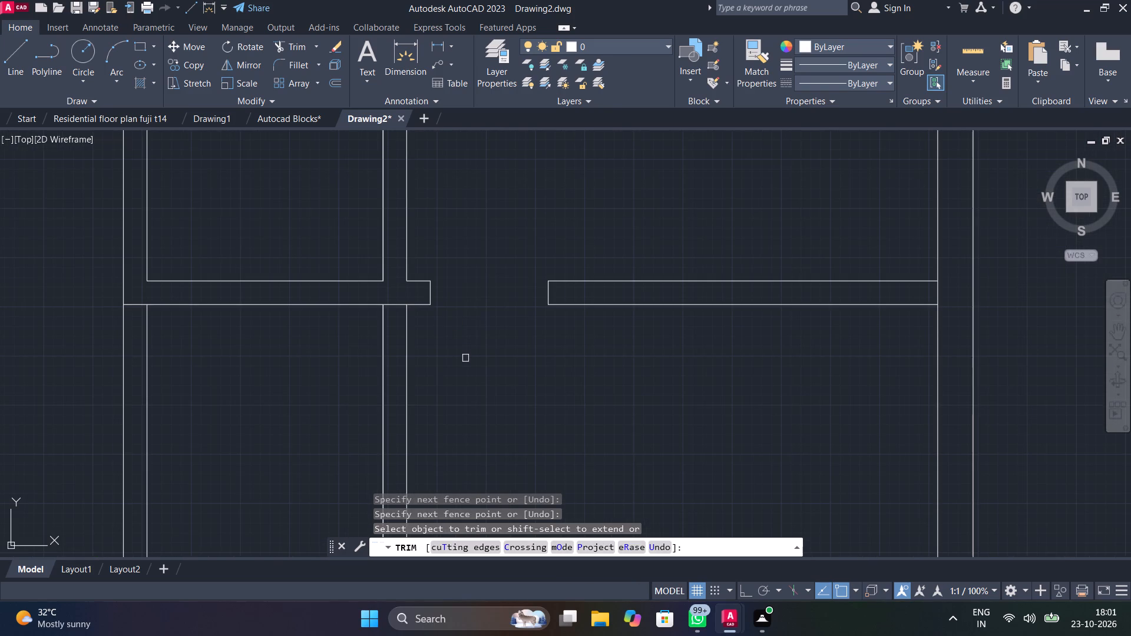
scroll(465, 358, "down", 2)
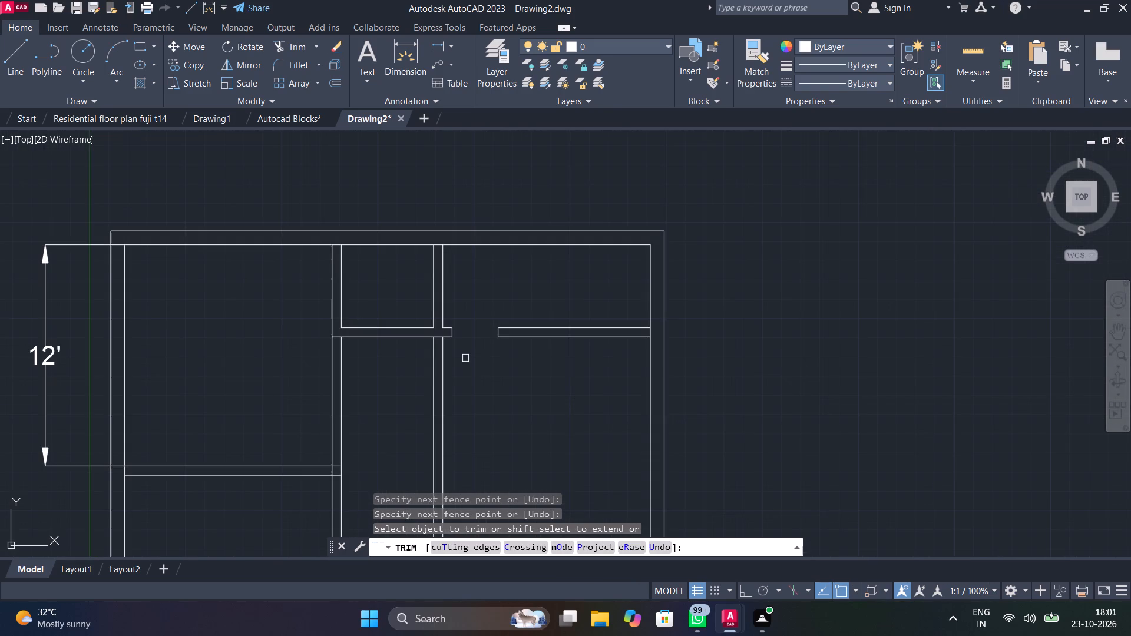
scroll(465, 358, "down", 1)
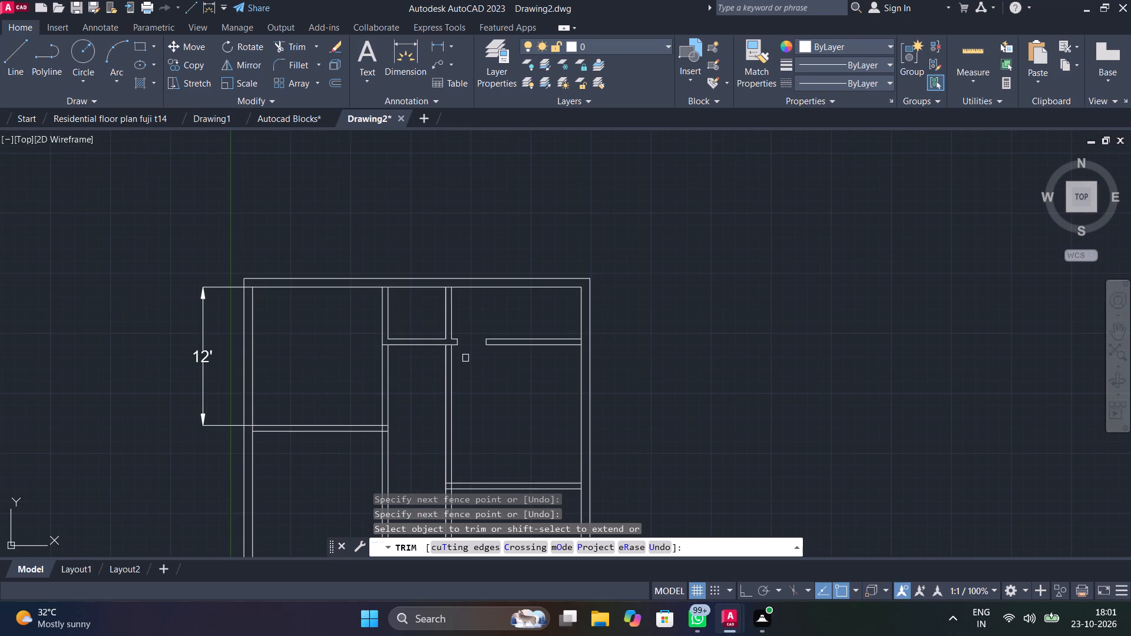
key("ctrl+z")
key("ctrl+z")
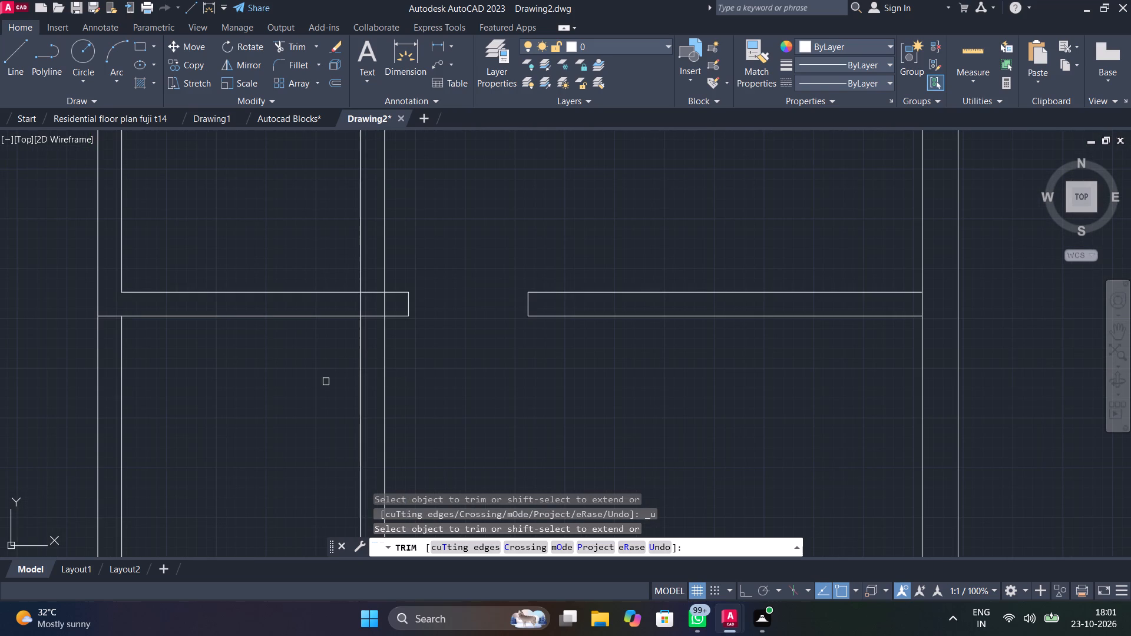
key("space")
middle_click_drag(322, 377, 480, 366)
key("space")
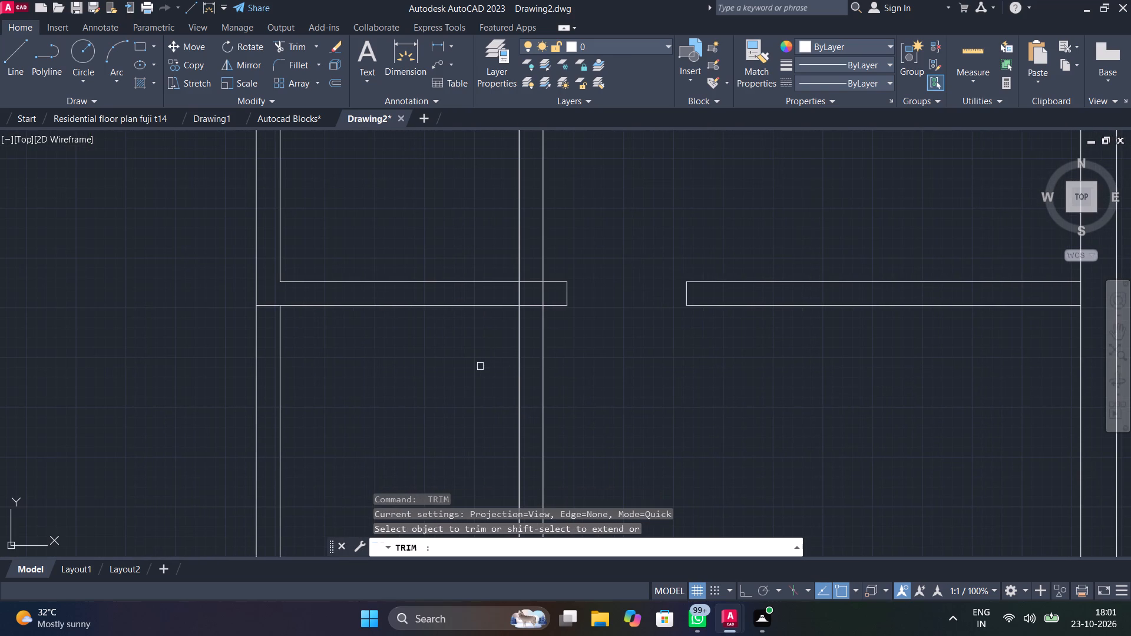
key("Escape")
Offset the left line of the right vertical partition 6" to the left to mark a door jamb.
type("o")
key("space")
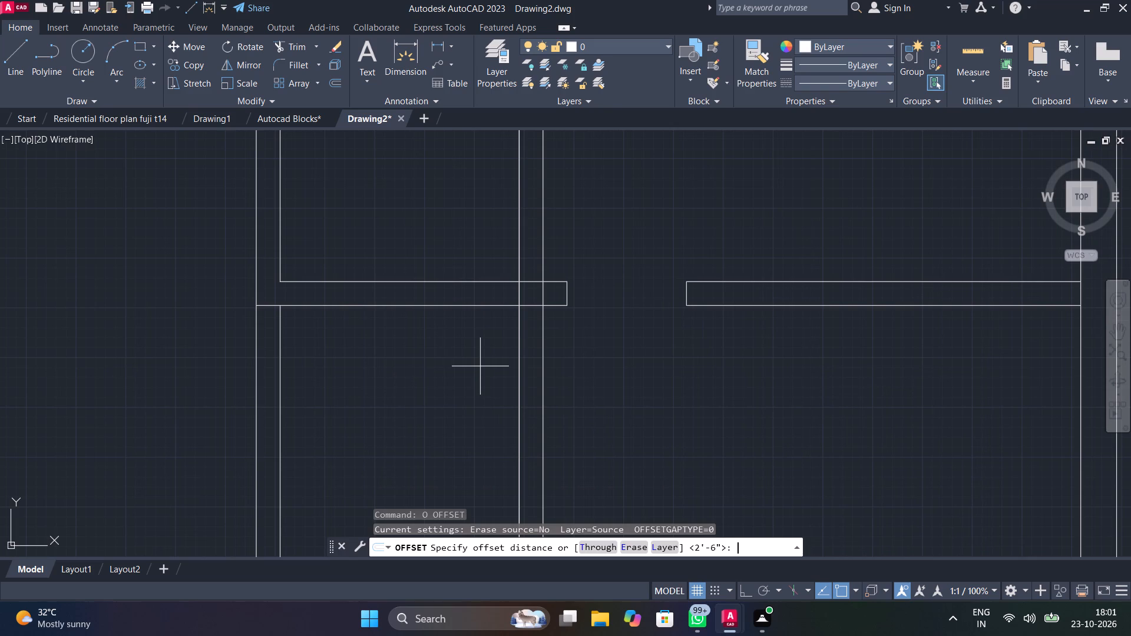
type("6\"")
key("Return")
left_click(518, 343)
left_click(504, 348)
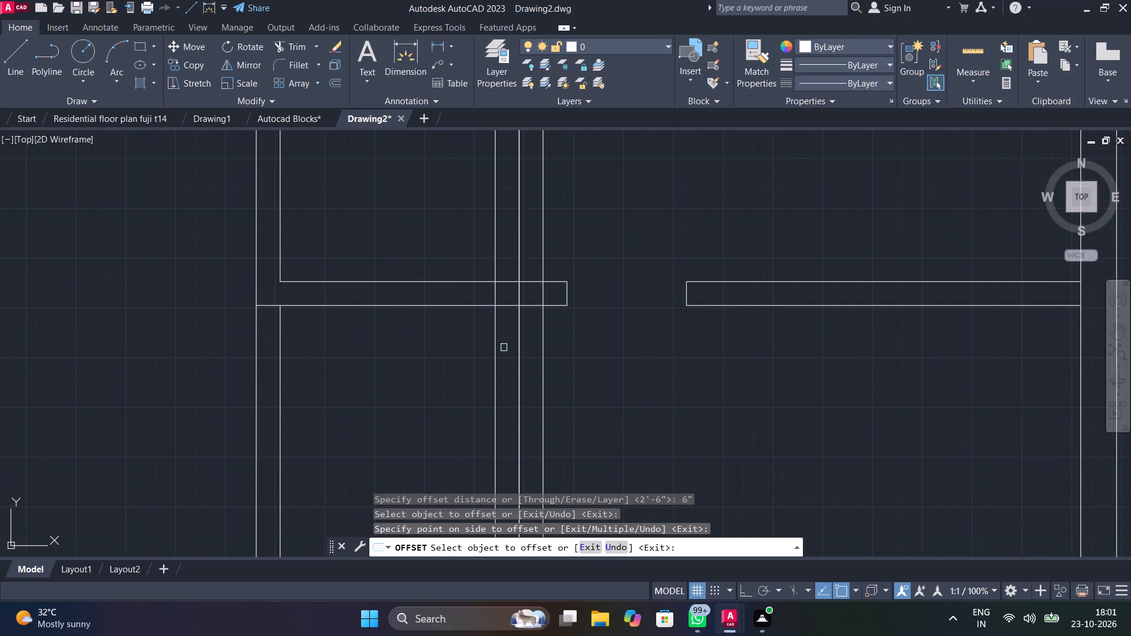
key("space")
Offset the new jamb line 2'6" to the left to mark the width of the middle room's door opening.
key("space")
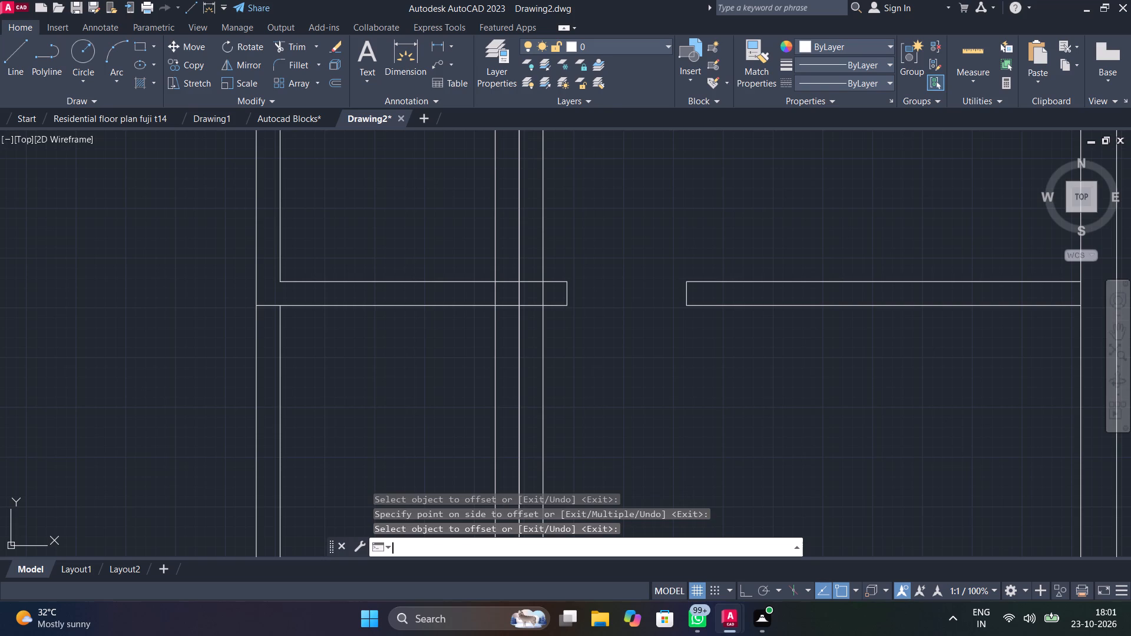
type("2'6\"")
key("Return")
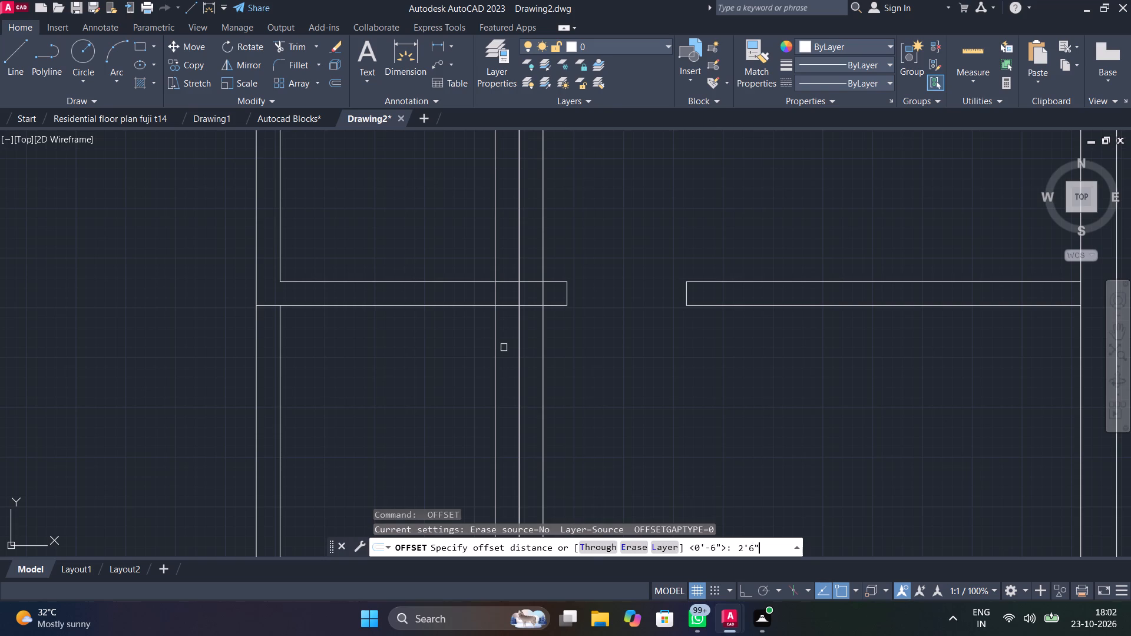
left_click(494, 373)
left_click(477, 372)
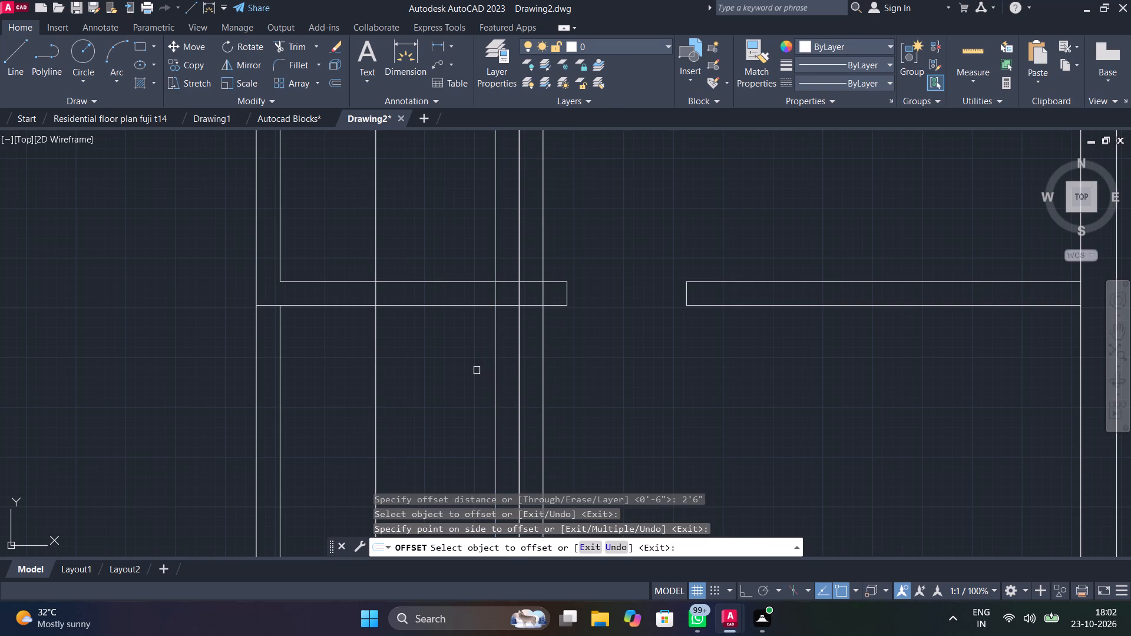
middle_click_drag(464, 393, 462, 466)
scroll(462, 466, "up", 1)
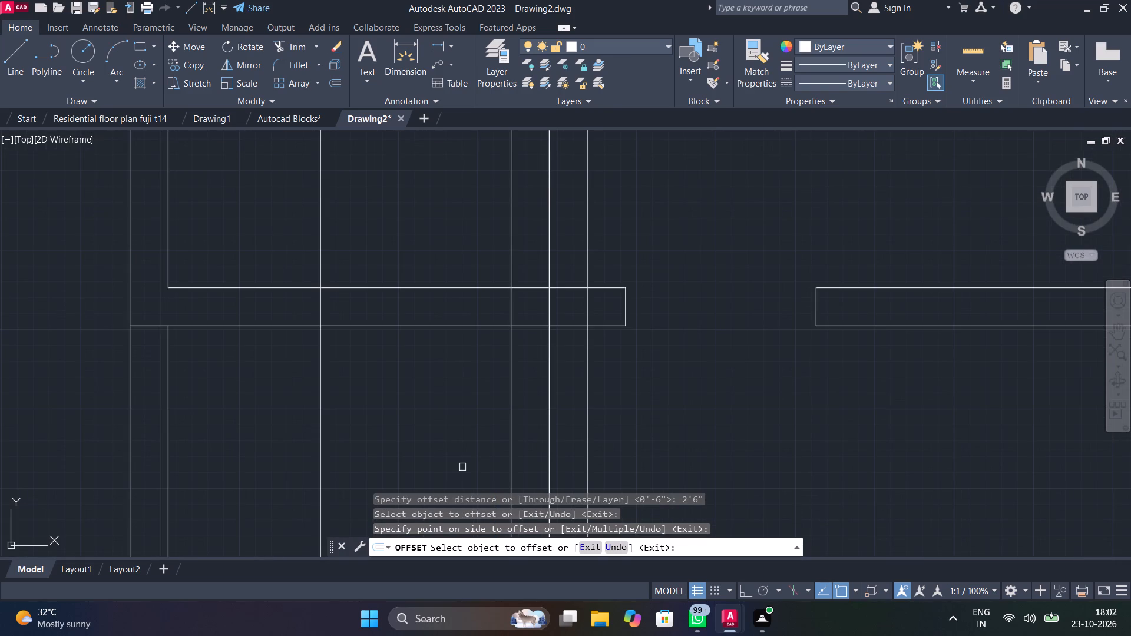
key("space")
Trim the uppermost horizontal partition between the two jamb lines to open the doorway, and trim both jamb lines above and below it.
type("tr")
key("space")
left_click_drag(440, 236, 420, 393)
left_click_drag(352, 232, 279, 224)
left_click_drag(361, 352, 309, 441)
left_click_drag(502, 236, 524, 221)
left_click_drag(518, 357, 497, 406)
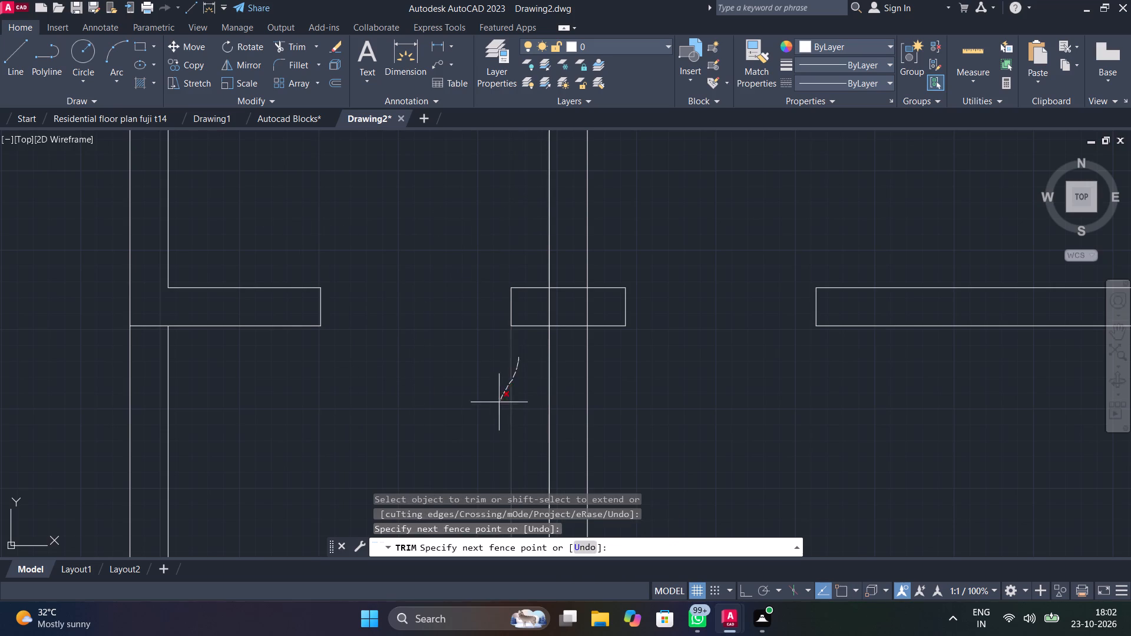
left_click_drag(497, 406, 495, 411)
scroll(465, 347, "down", 1)
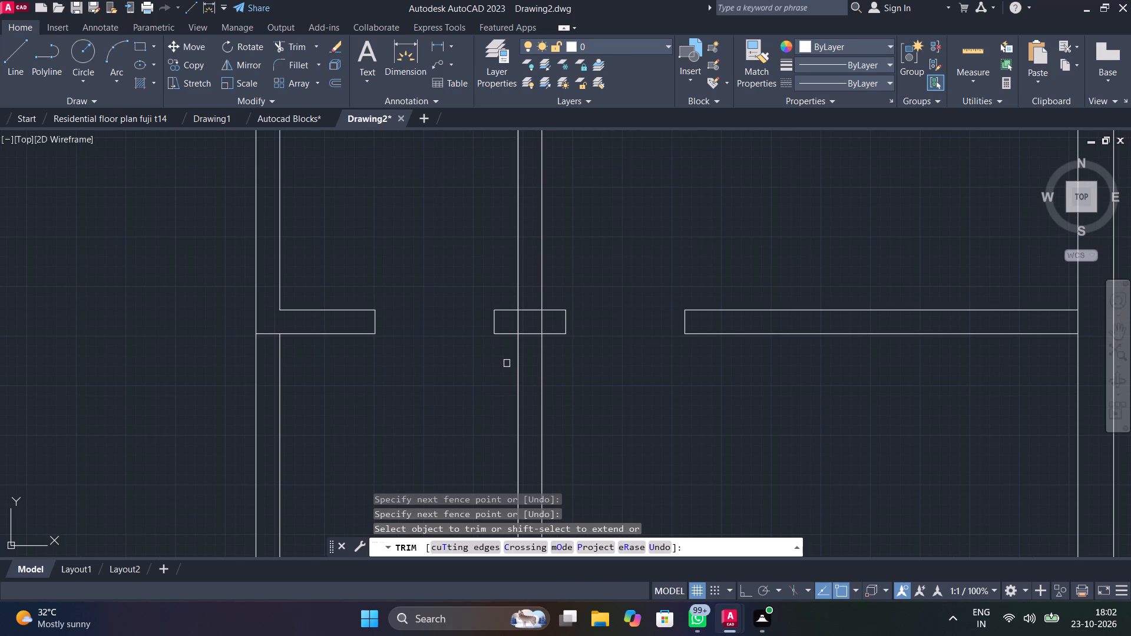
Trim the right vertical partition's two lines inside the short wall piece between the two door openings.
left_click_drag(516, 327, 546, 324)
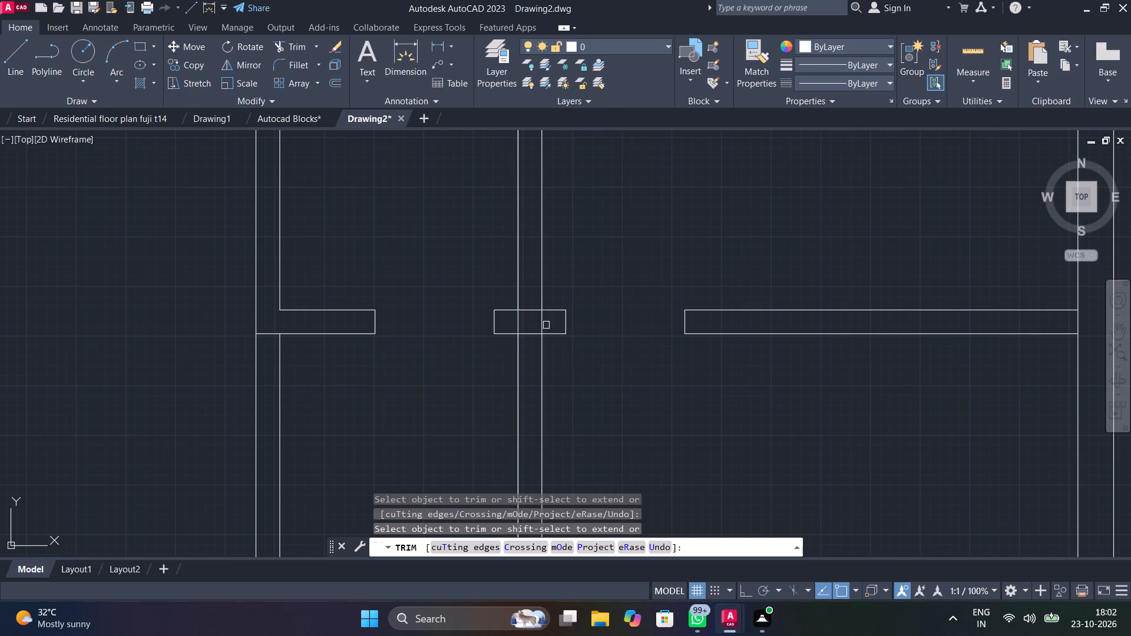
left_click_drag(554, 322, 513, 330)
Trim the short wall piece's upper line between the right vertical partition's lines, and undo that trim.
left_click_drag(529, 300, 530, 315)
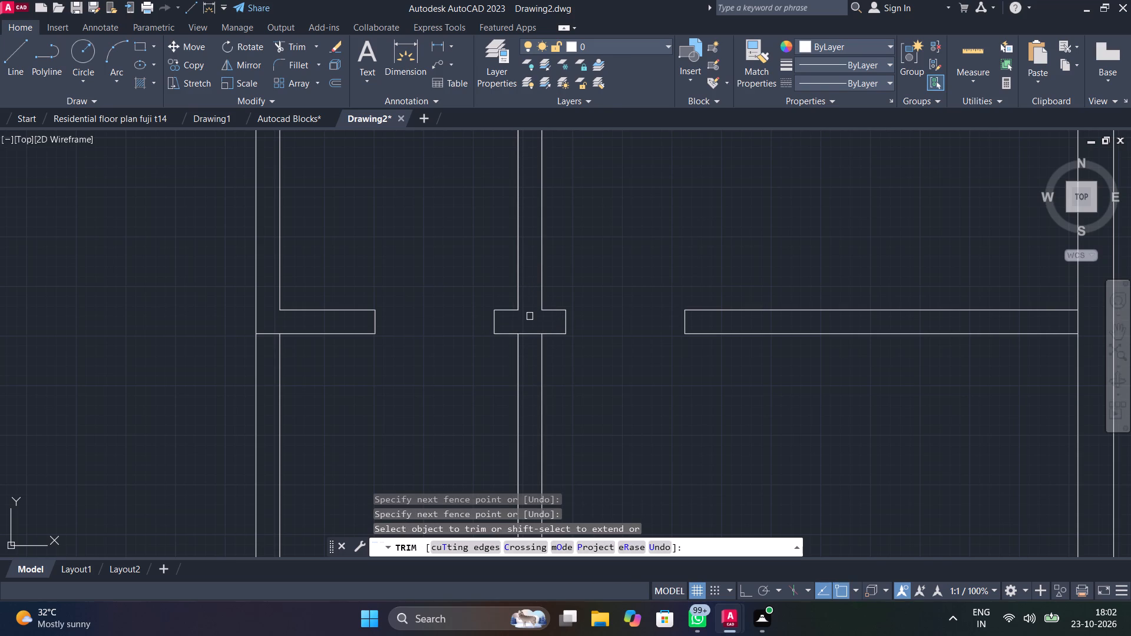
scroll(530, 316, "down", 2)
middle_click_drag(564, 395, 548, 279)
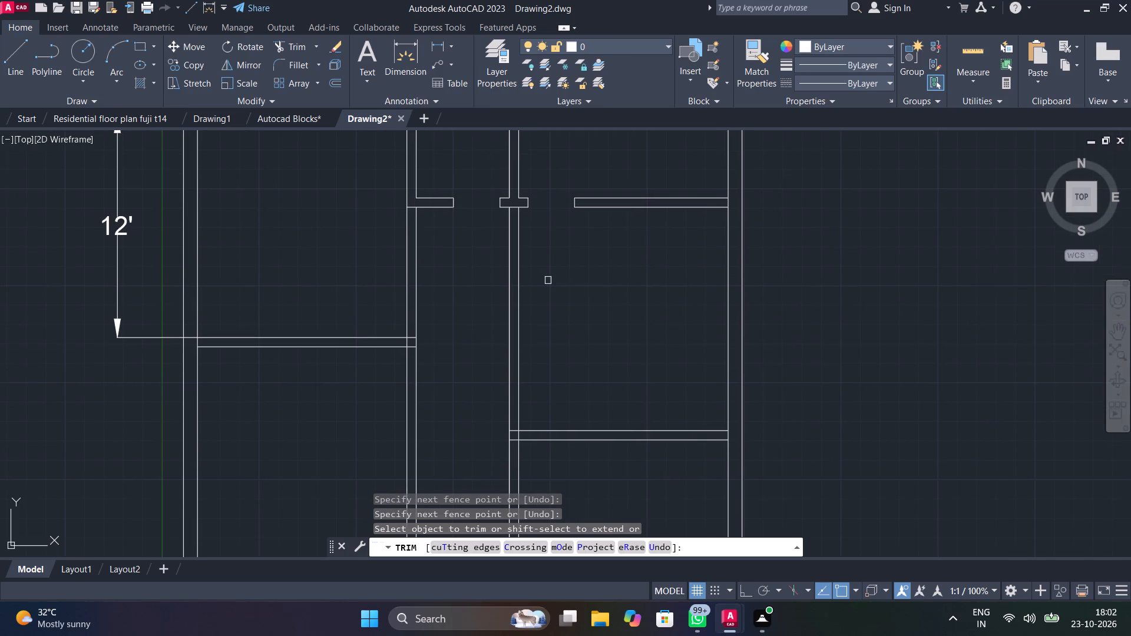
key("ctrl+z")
Offset the upper line of the right room's lower horizontal partition 6" upward to mark a door jamb.
scroll(548, 280, "down", 1)
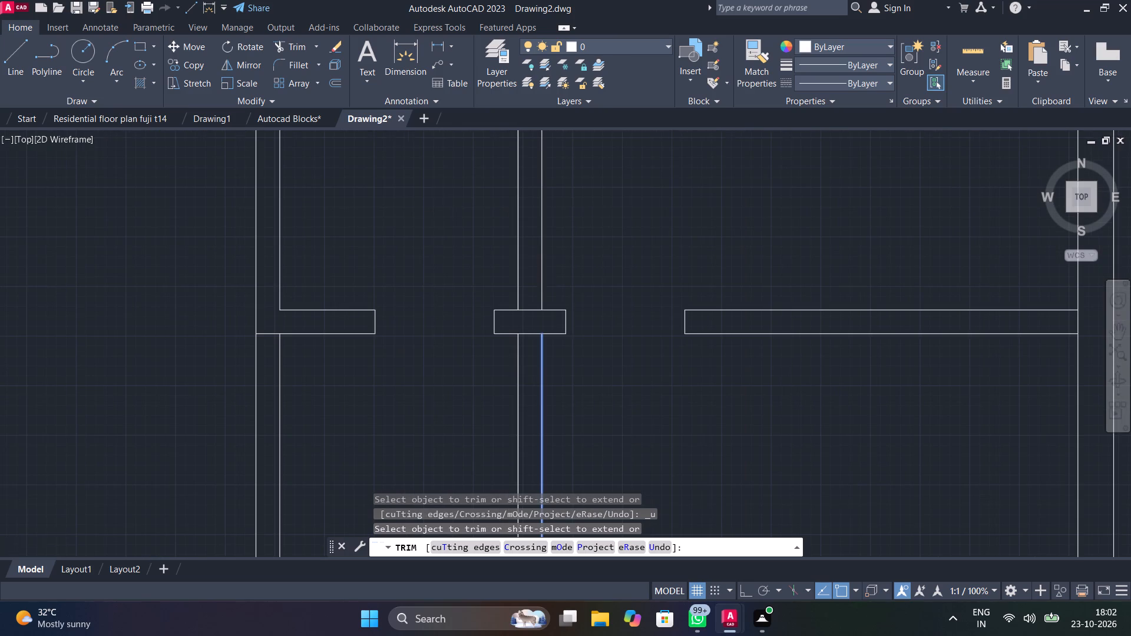
middle_click_drag(577, 390, 552, 244)
scroll(551, 257, "up", 1)
scroll(571, 305, "down", 2)
middle_click_drag(573, 398, 573, 397)
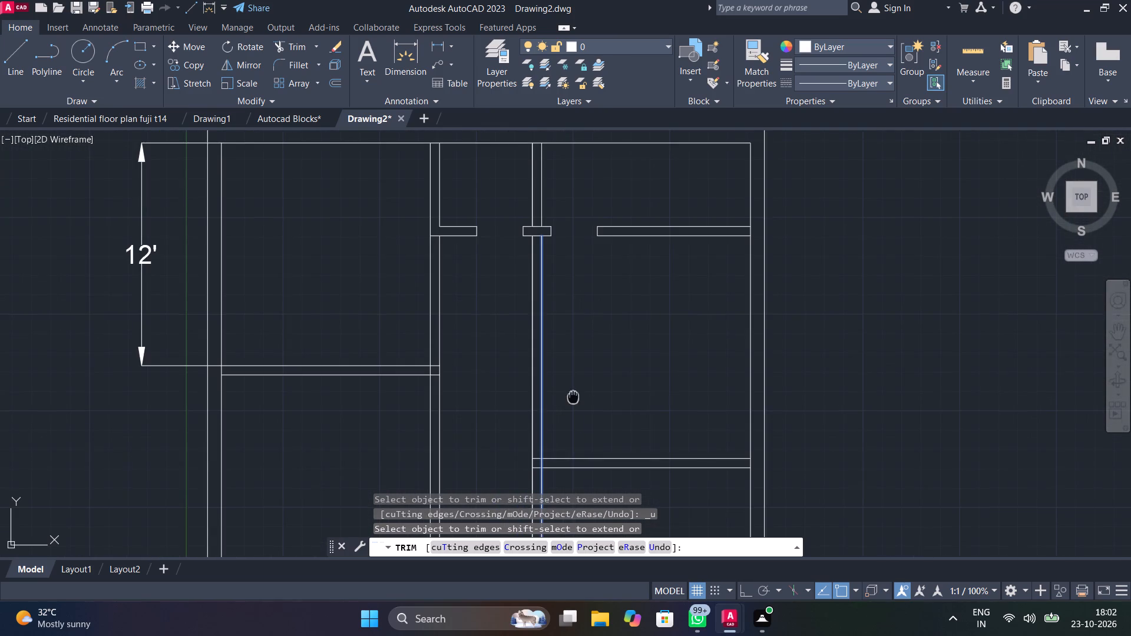
middle_click_drag(573, 397, 568, 308)
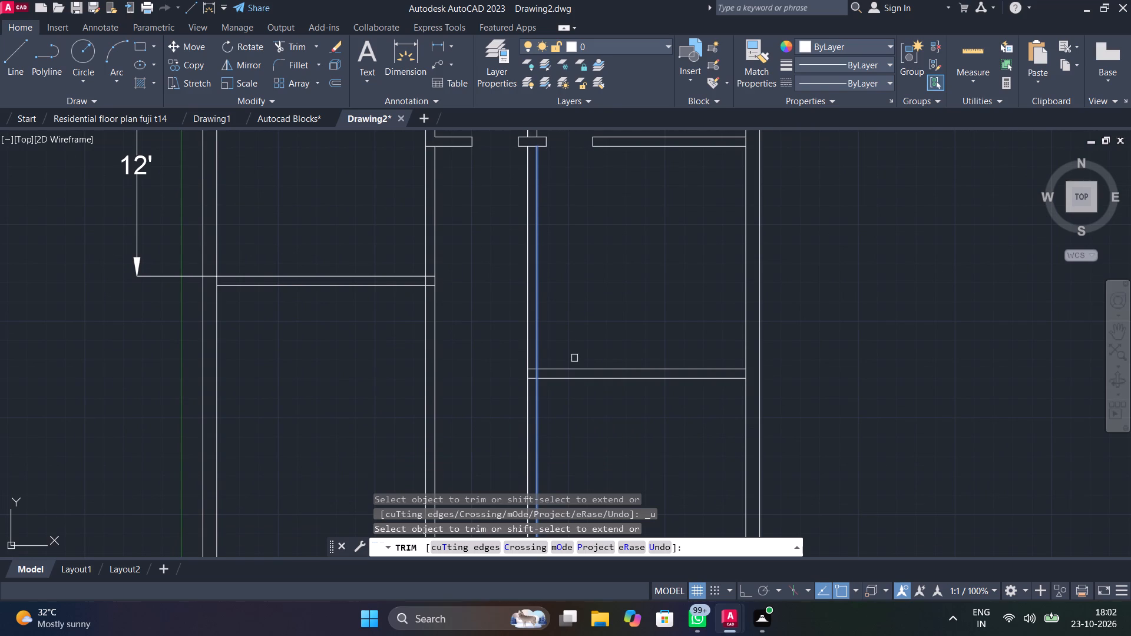
key("space")
key("Escape")
type("o")
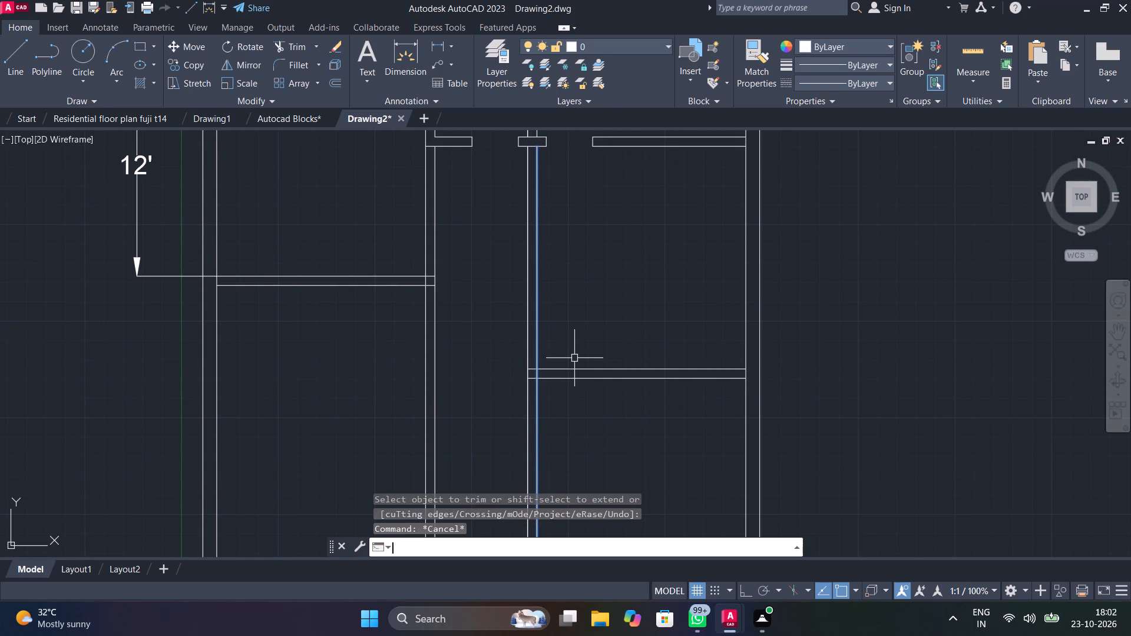
key("space")
type("6\"")
key("Return")
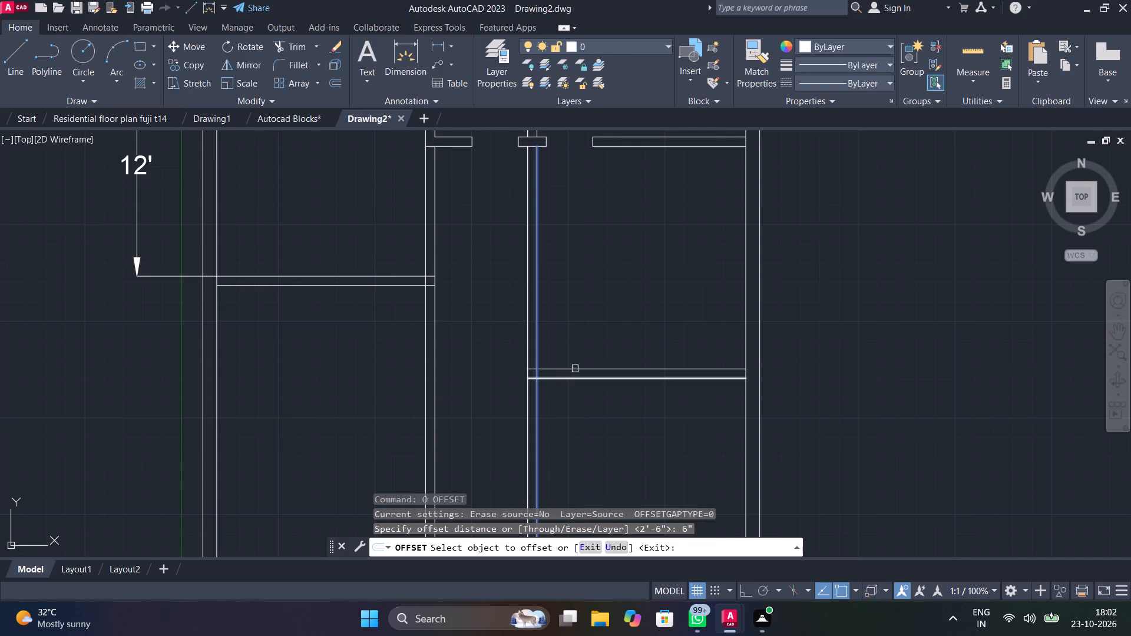
left_click(575, 367)
left_click(574, 347)
key("space")
Offset the new jamb line 3' upward to mark the door opening's width in the right vertical partition.
key("space")
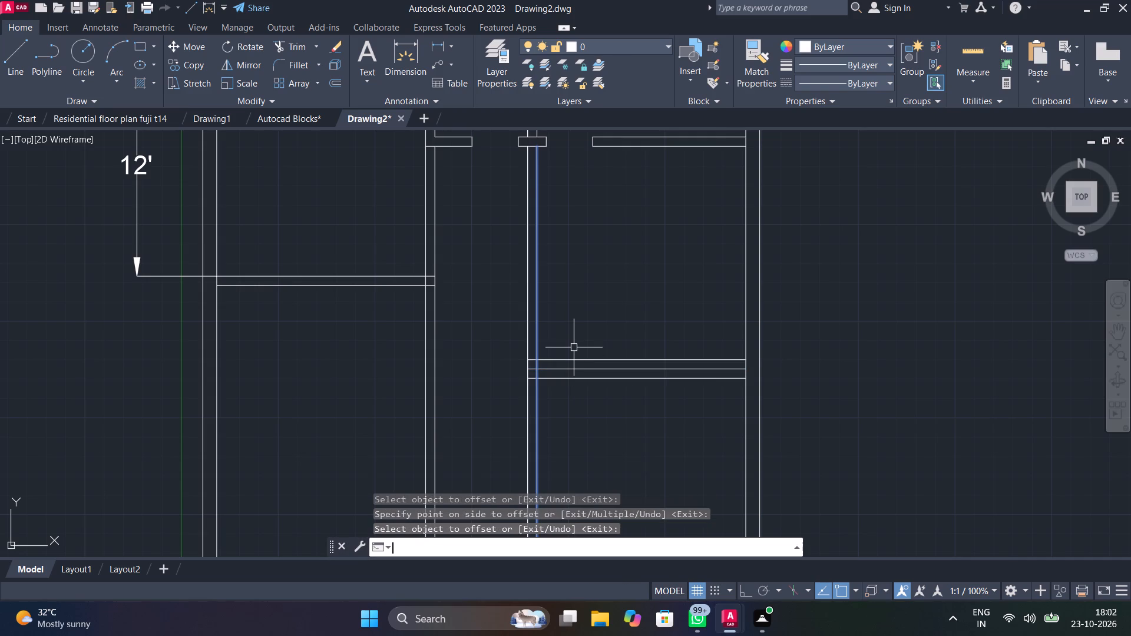
type("3'")
key("Return")
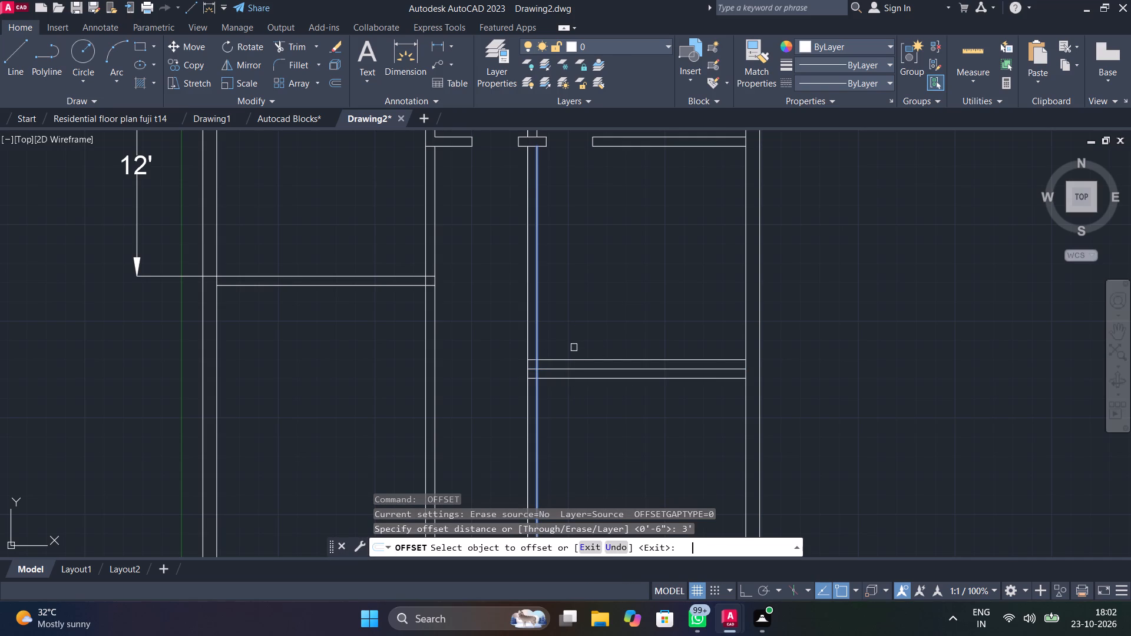
left_click(578, 358)
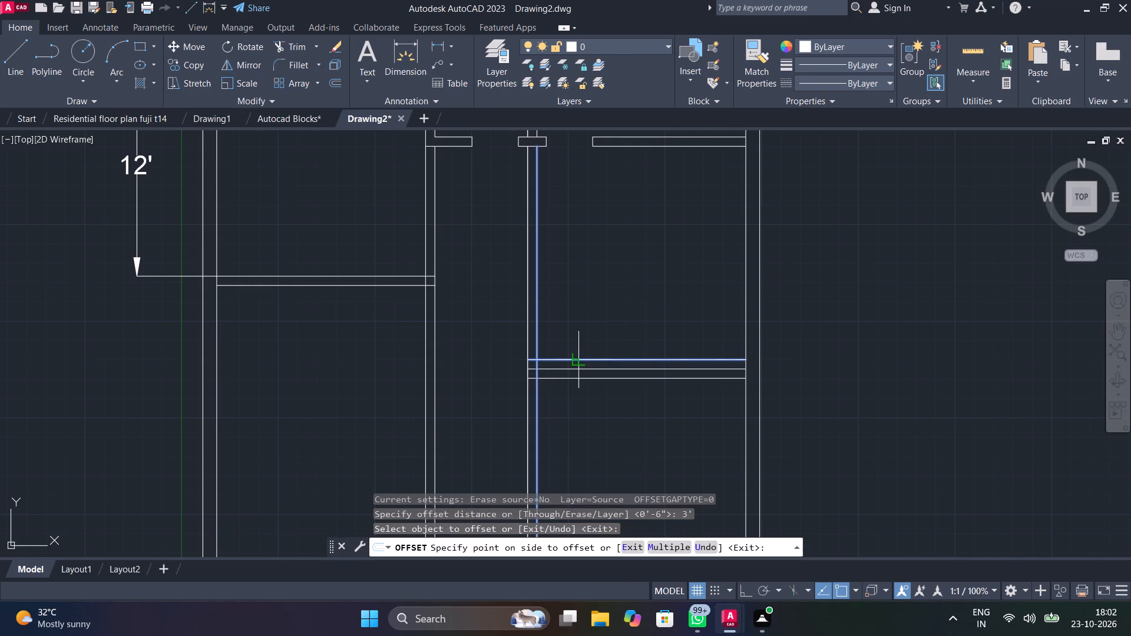
left_click(579, 347)
key("space")
Trim the right vertical partition between the two jamb lines to open the doorway, and trim both jamb lines across the right room.
type("tr")
key("space")
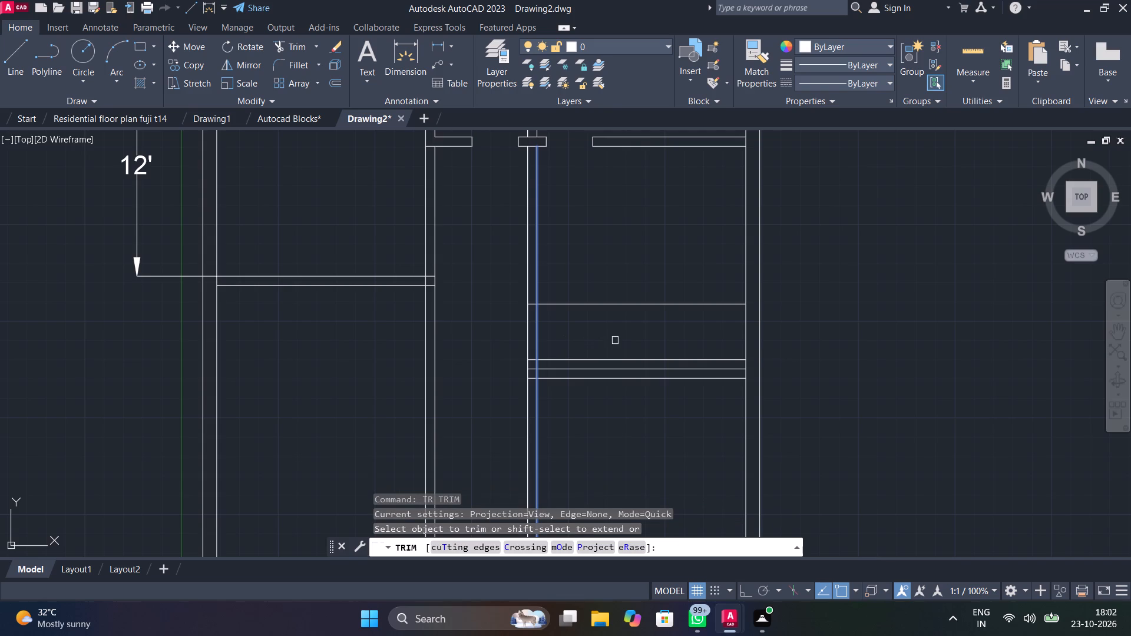
left_click_drag(615, 340, 502, 330)
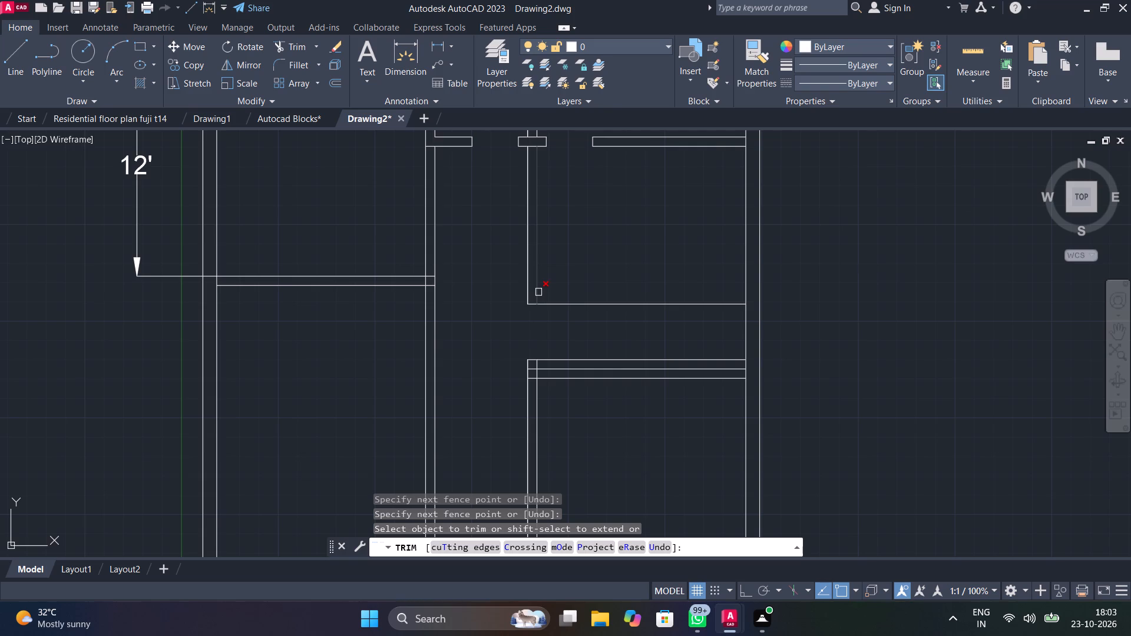
left_click_drag(593, 243, 597, 323)
left_click_drag(587, 348, 594, 362)
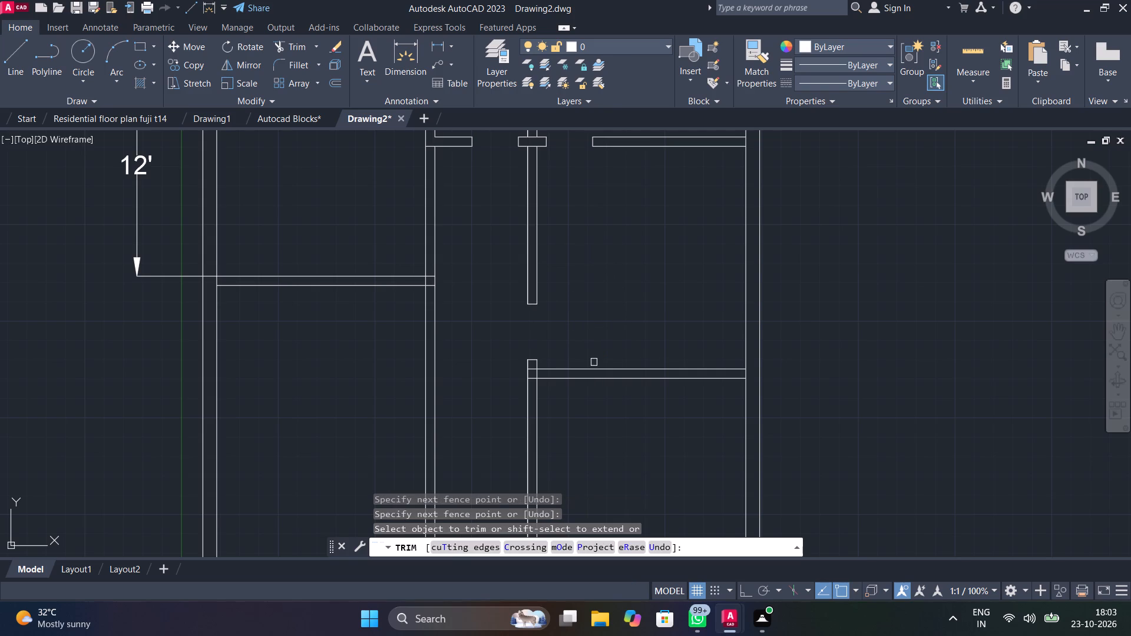
Trim the right room's lower horizontal partition lines where they run inside the right vertical partition below the new door opening.
scroll(554, 367, "up", 1)
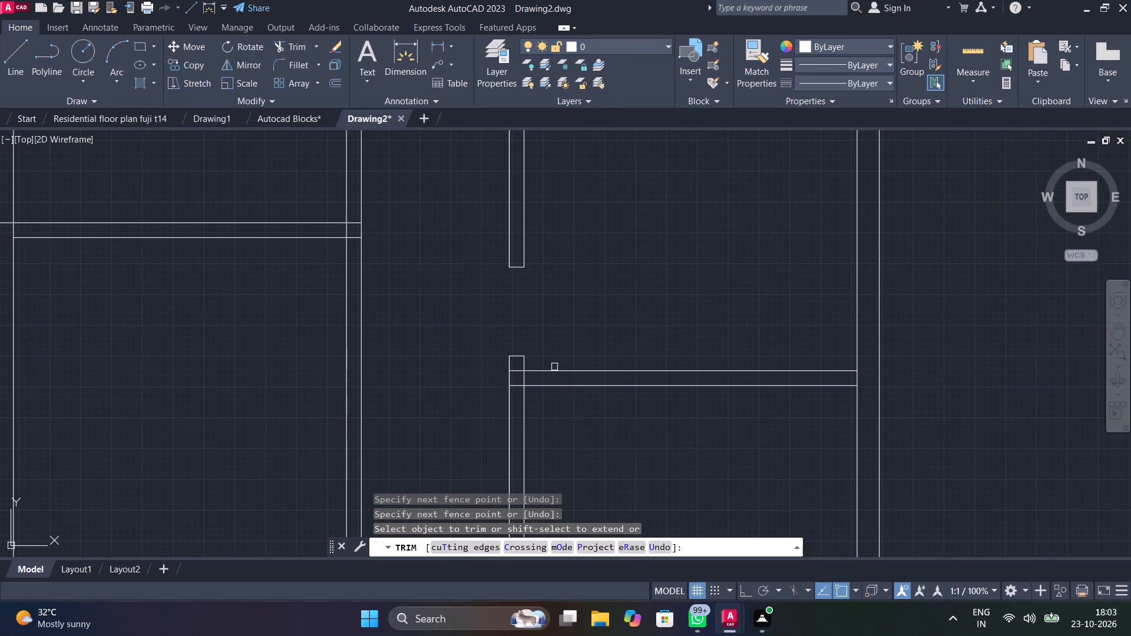
scroll(522, 372, "up", 3)
left_click(509, 370)
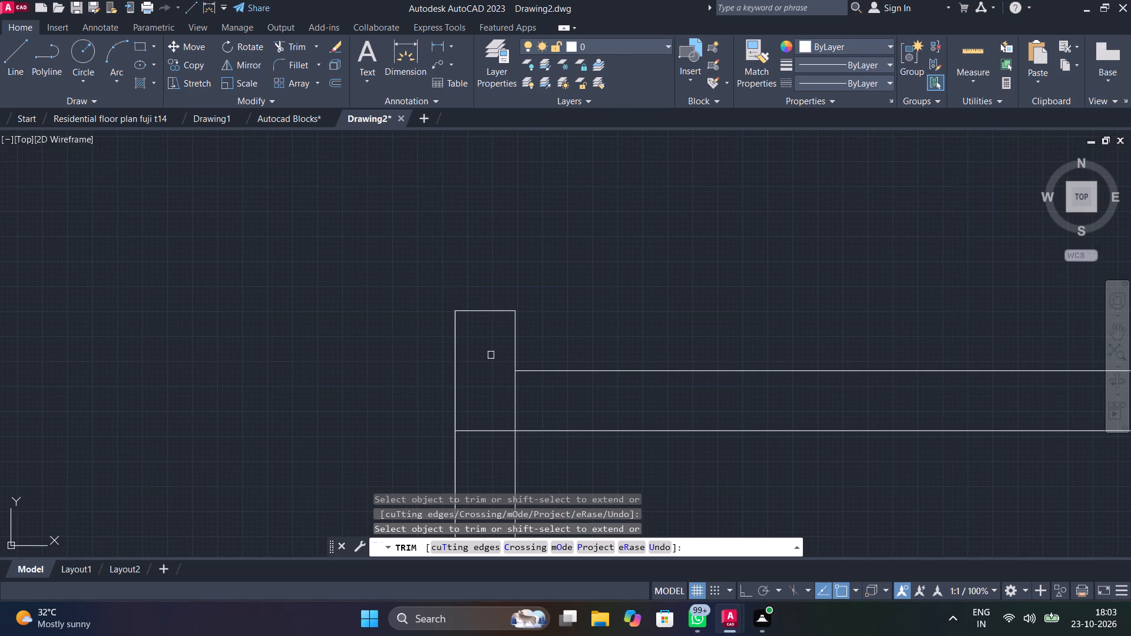
scroll(491, 354, "down", 1)
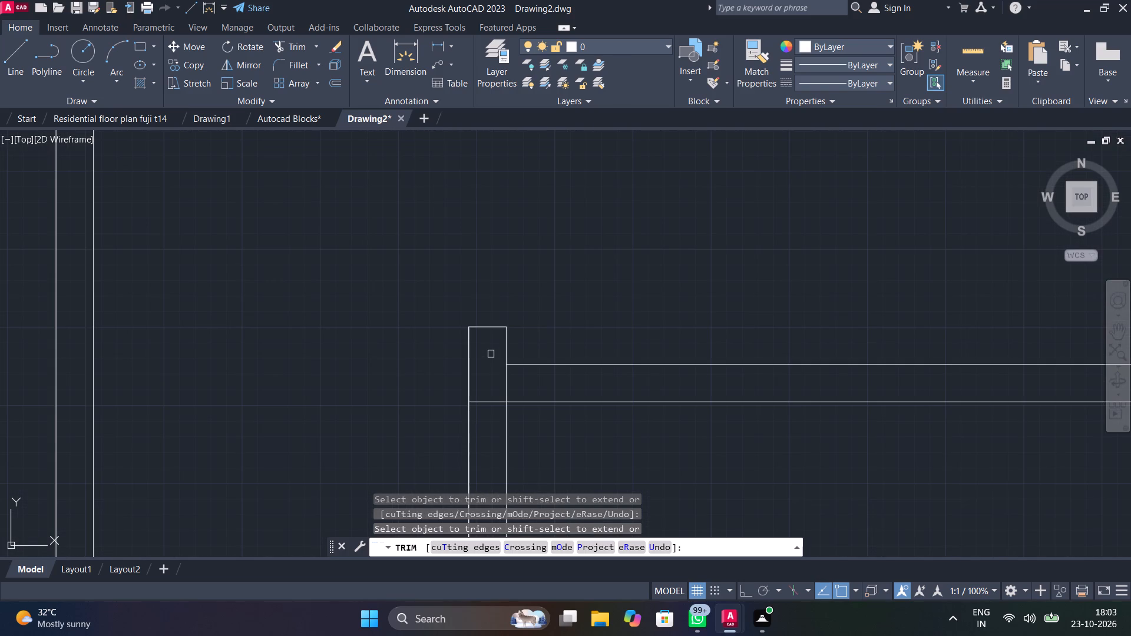
left_click_drag(494, 397, 494, 403)
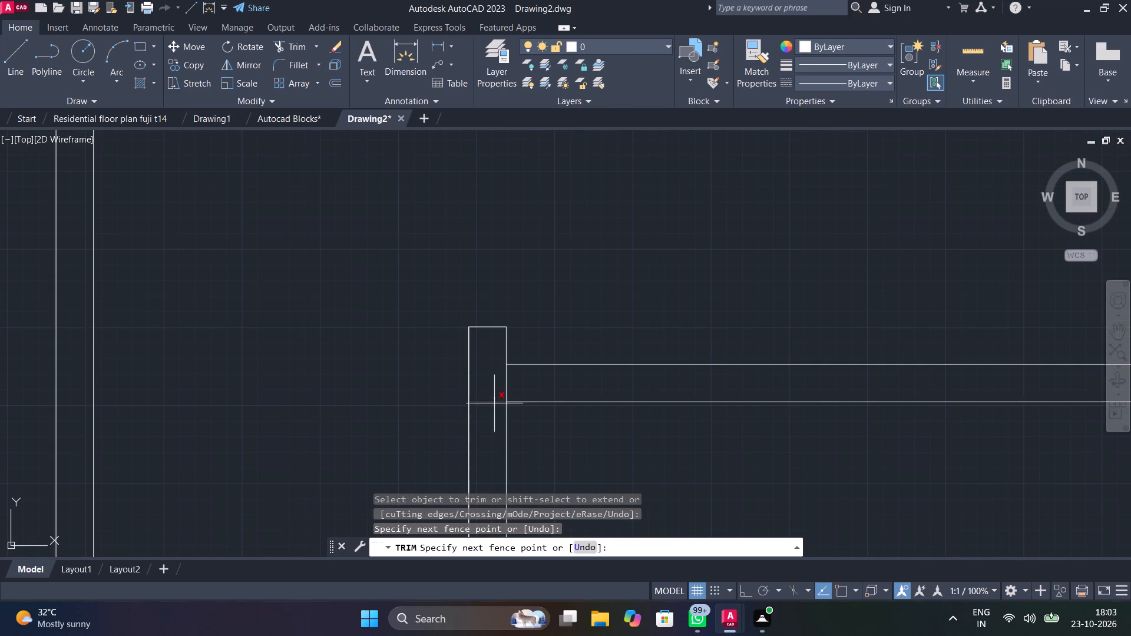
Trim the right vertical partition's line where the right room's lower horizontal partition joins it, opening the wall junction.
left_click_drag(494, 403, 495, 413)
left_click_drag(497, 385, 542, 389)
scroll(557, 322, "down", 2)
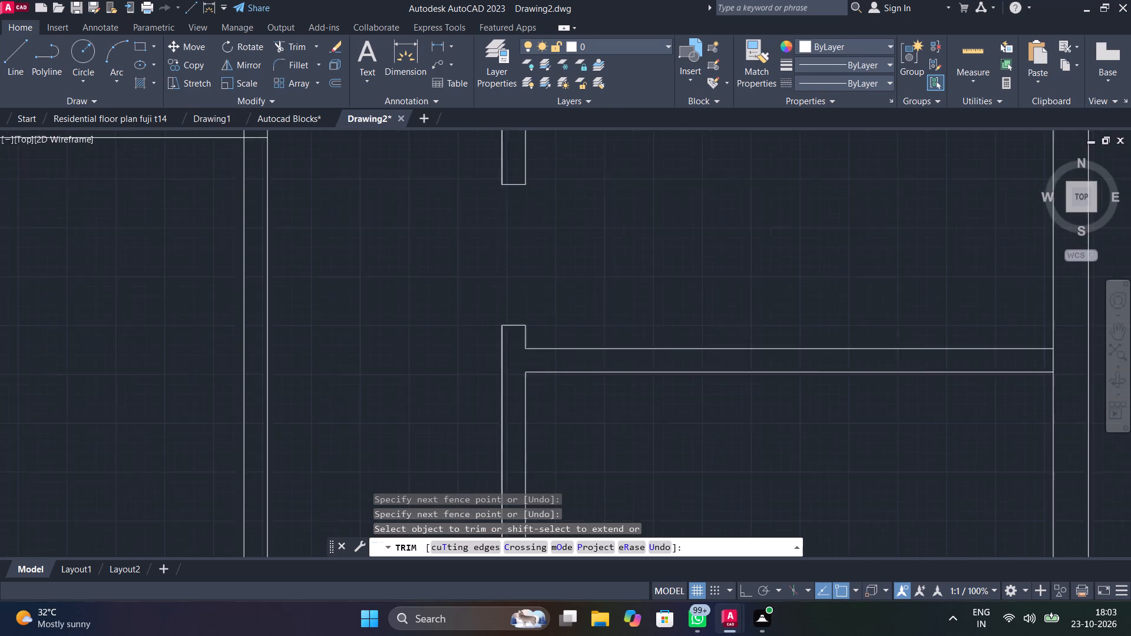
Trim the upper horizontal partition's lines where they cross inside the right vertical partition, between the two upper door openings.
middle_click_drag(595, 257, 559, 455)
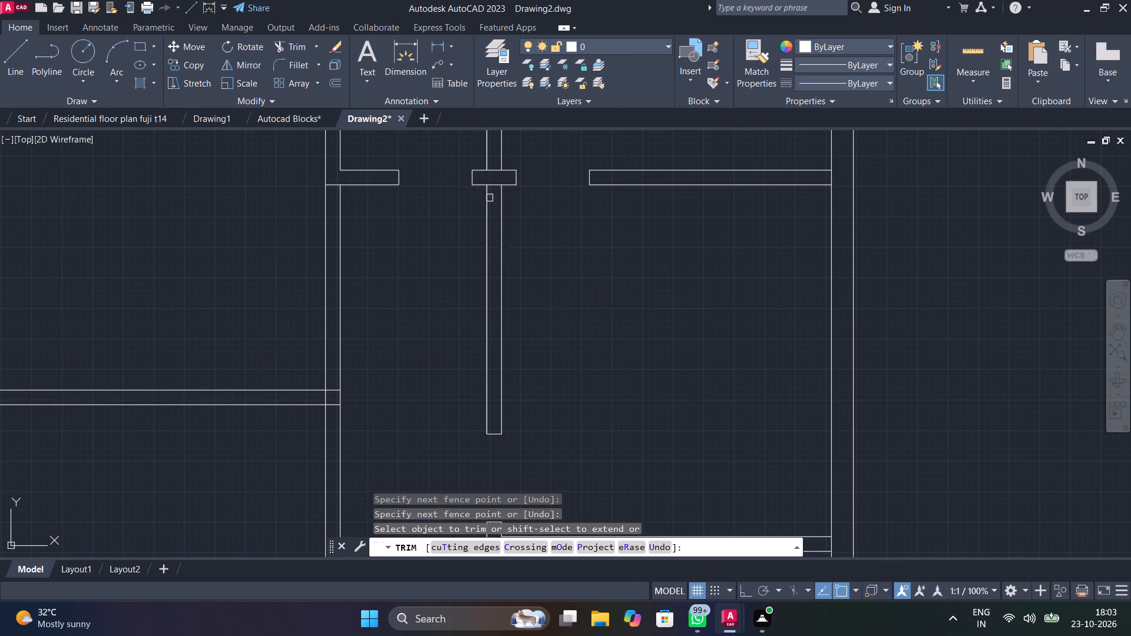
scroll(489, 184, "up", 3)
middle_click_drag(502, 208, 498, 352)
left_click_drag(485, 230, 485, 261)
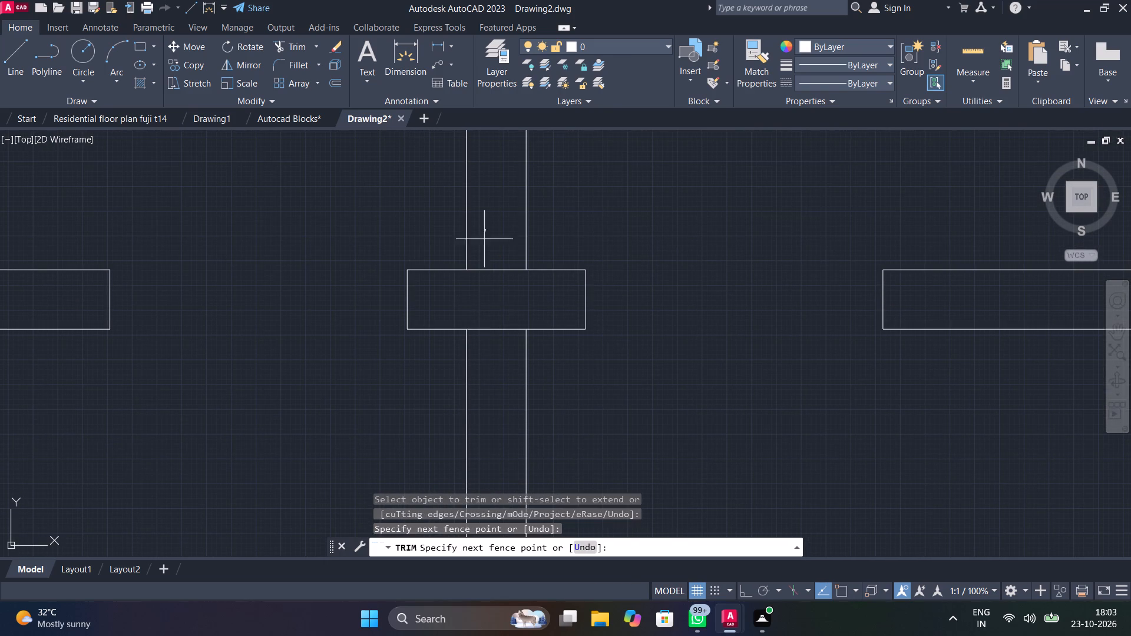
left_click_drag(485, 261, 486, 399)
scroll(491, 396, "down", 2)
scroll(573, 435, "down", 2)
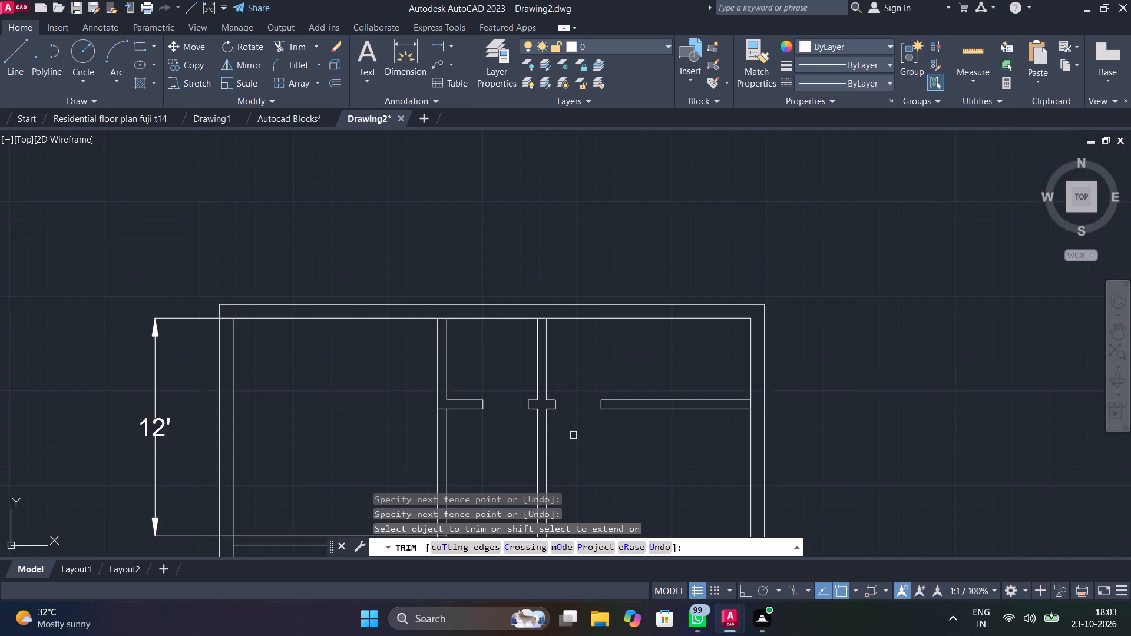
middle_click_drag(573, 435, 550, 263)
scroll(550, 263, "up", 1)
scroll(550, 263, "down", 2)
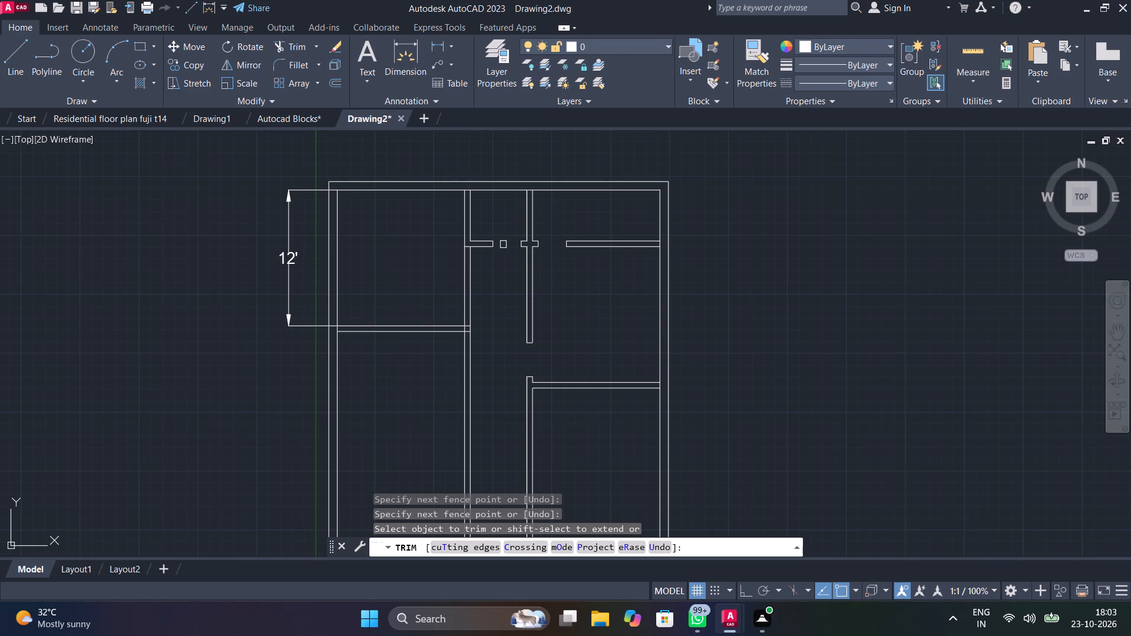
key("Escape")
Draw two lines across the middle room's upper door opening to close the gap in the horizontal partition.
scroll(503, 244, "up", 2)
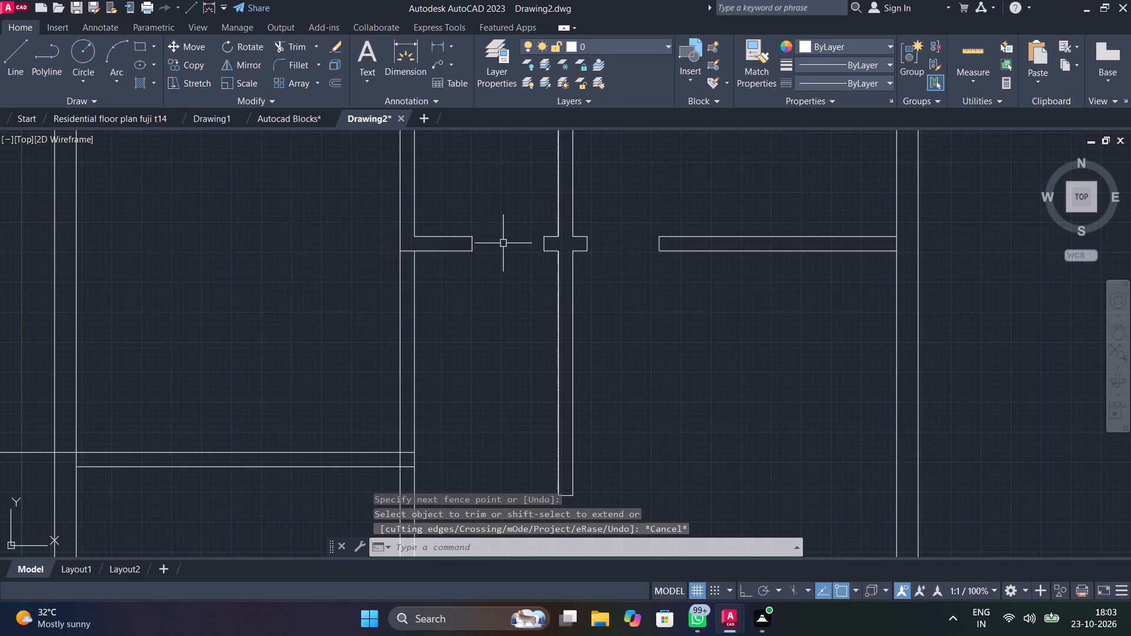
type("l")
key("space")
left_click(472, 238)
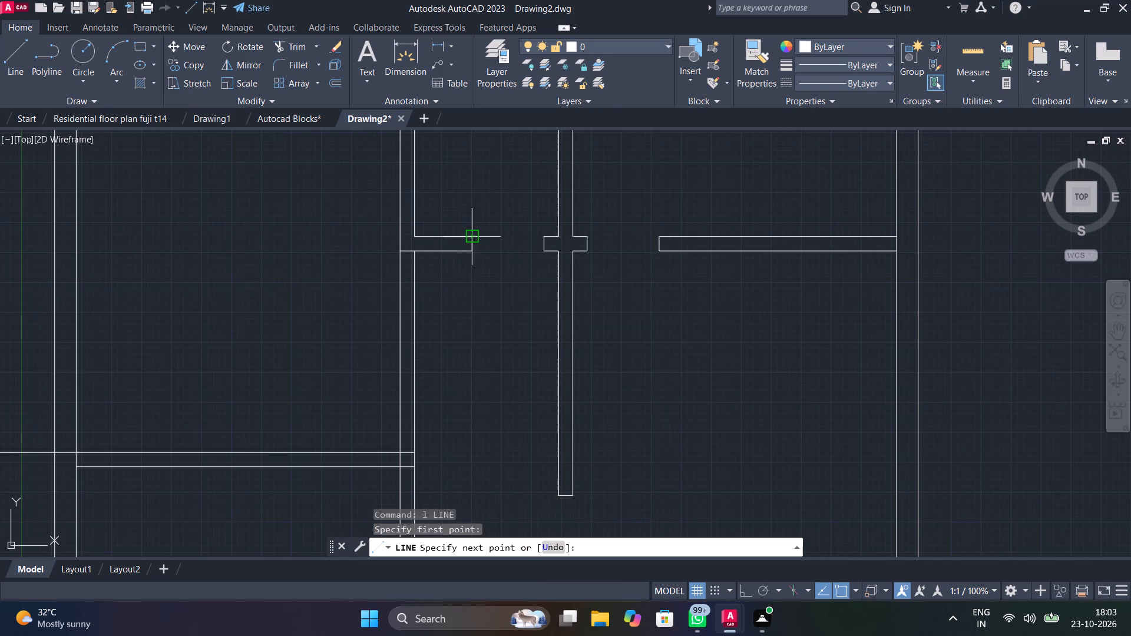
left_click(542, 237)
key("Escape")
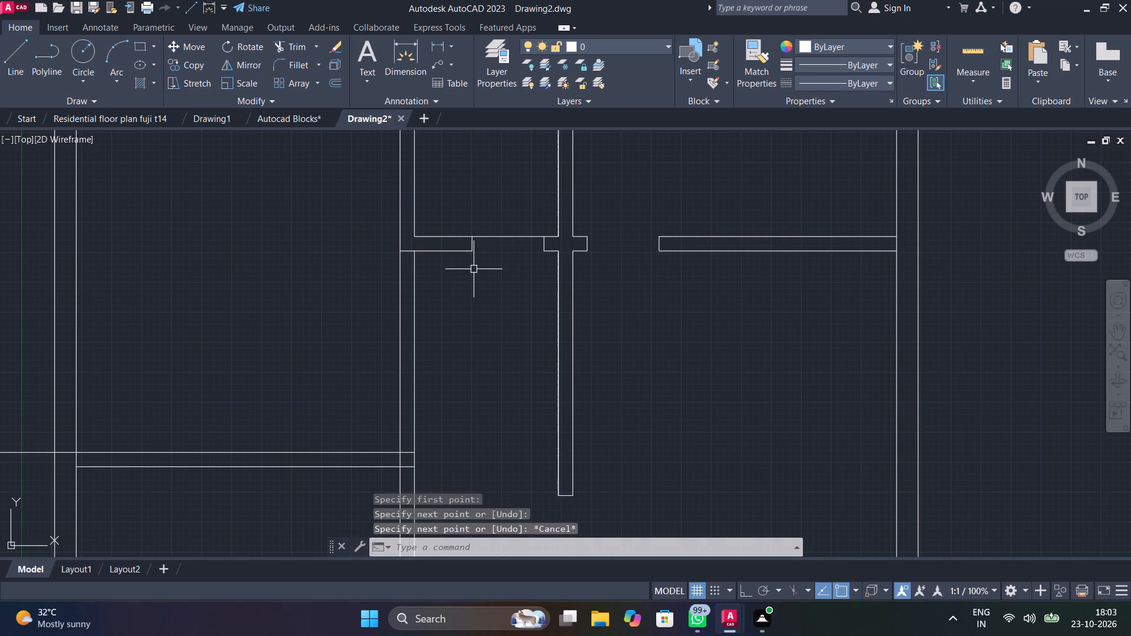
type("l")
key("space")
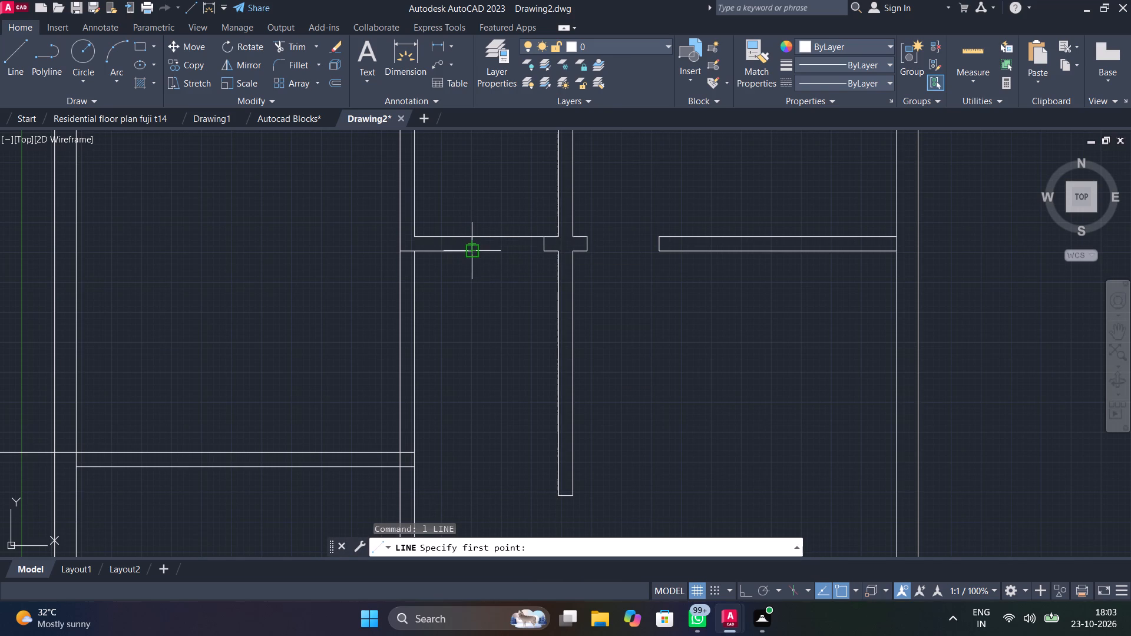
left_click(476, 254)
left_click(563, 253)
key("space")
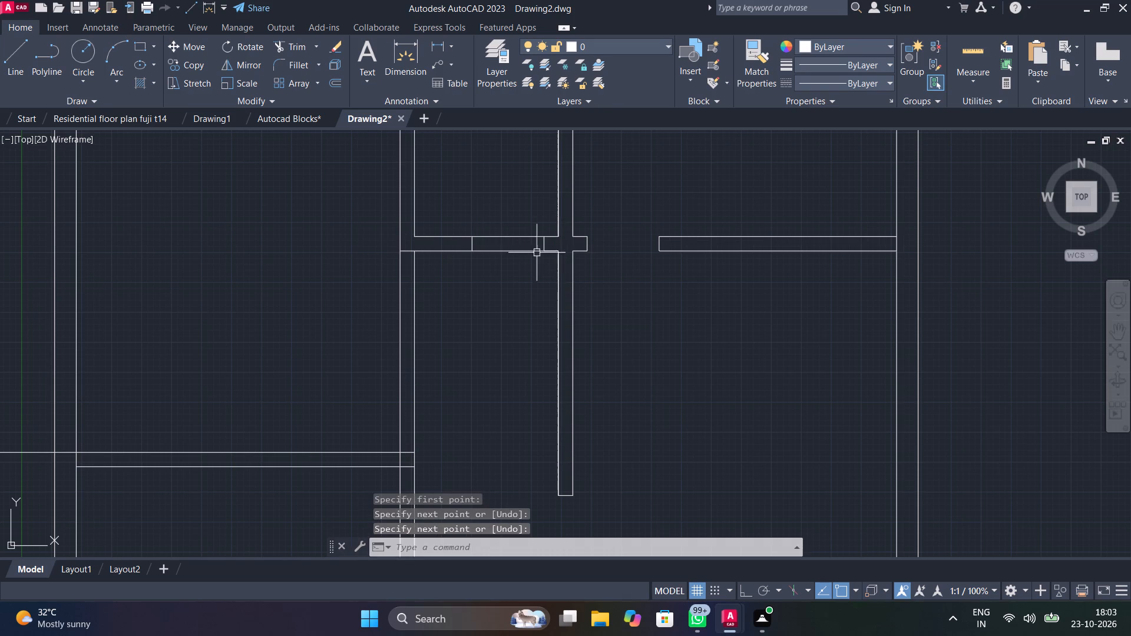
Erase the two jamb lines of the middle room's upper door opening.
scroll(492, 248, "up", 2)
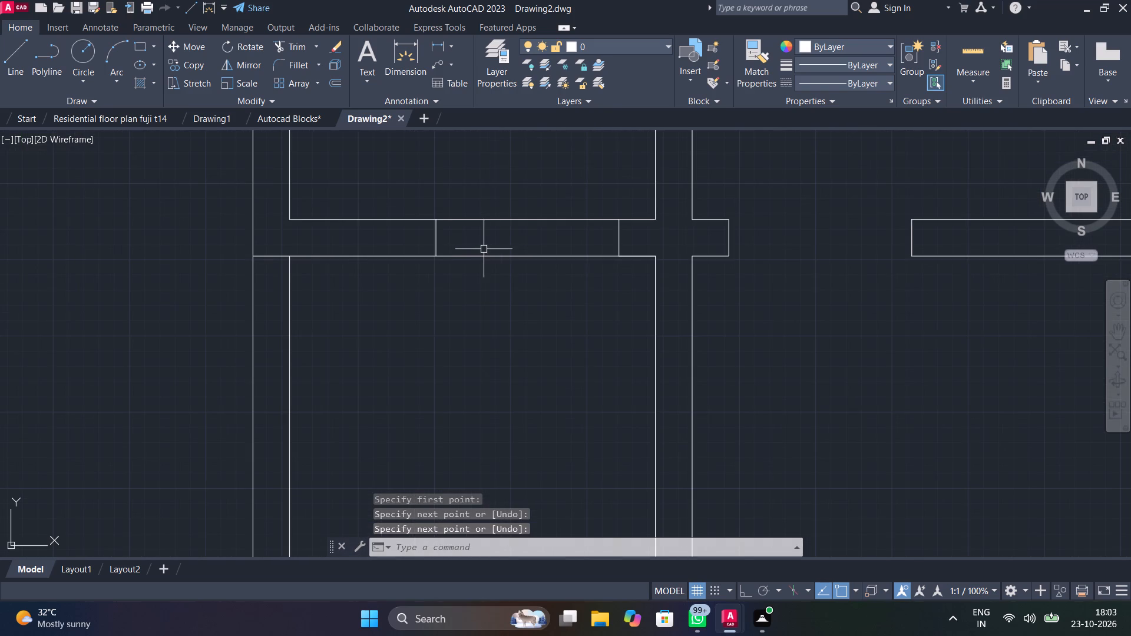
left_click(436, 244)
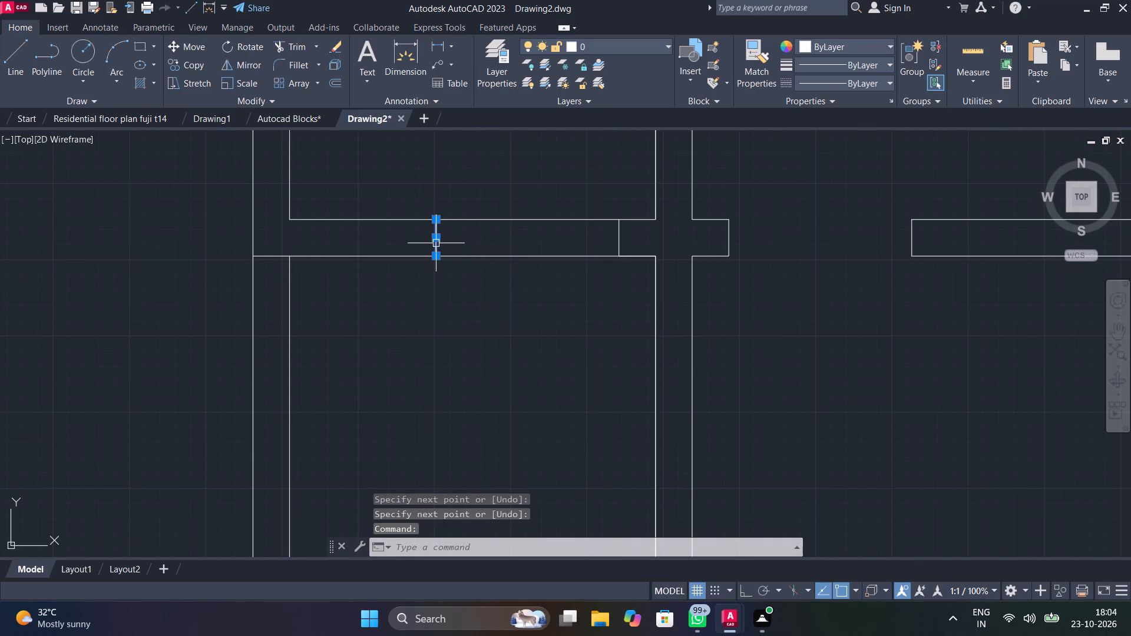
key("Delete")
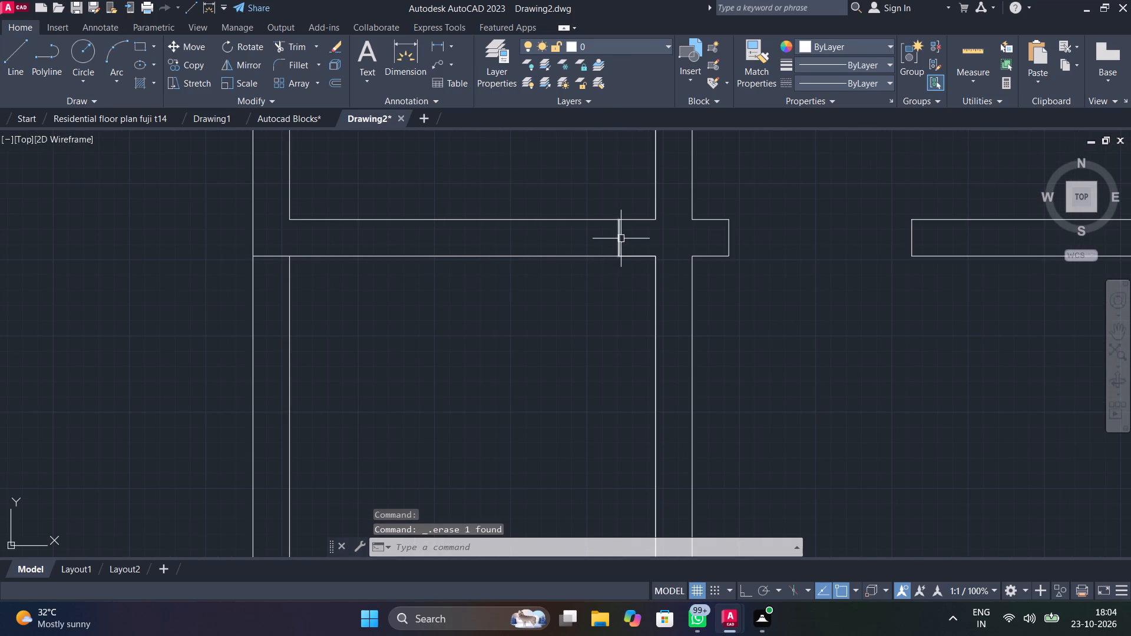
left_click(619, 241)
key("Delete")
scroll(581, 264, "down", 2)
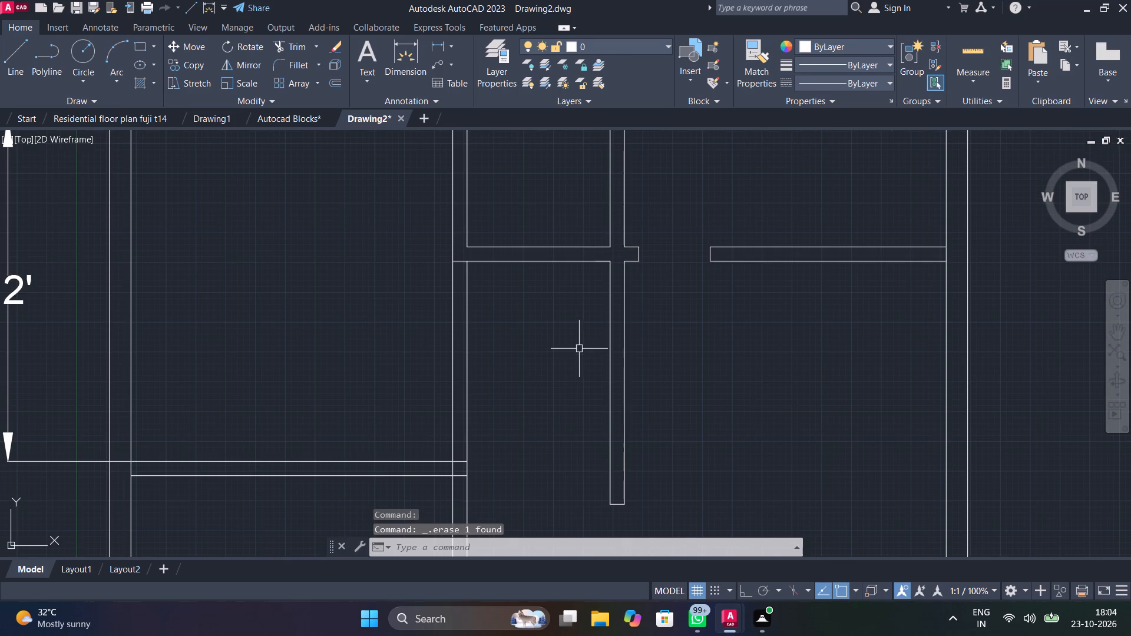
scroll(579, 353, "down", 2)
middle_click_drag(578, 372, 572, 336)
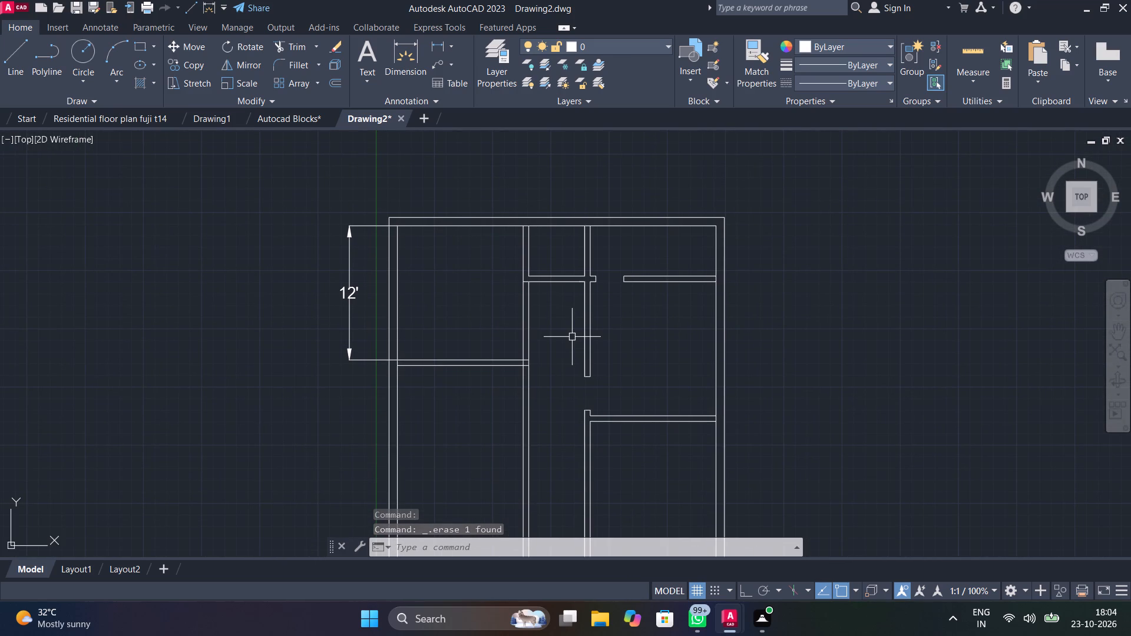
Offset the top outer wall's inner line 8'1" downward to place a new horizontal partition.
type("o")
key("space")
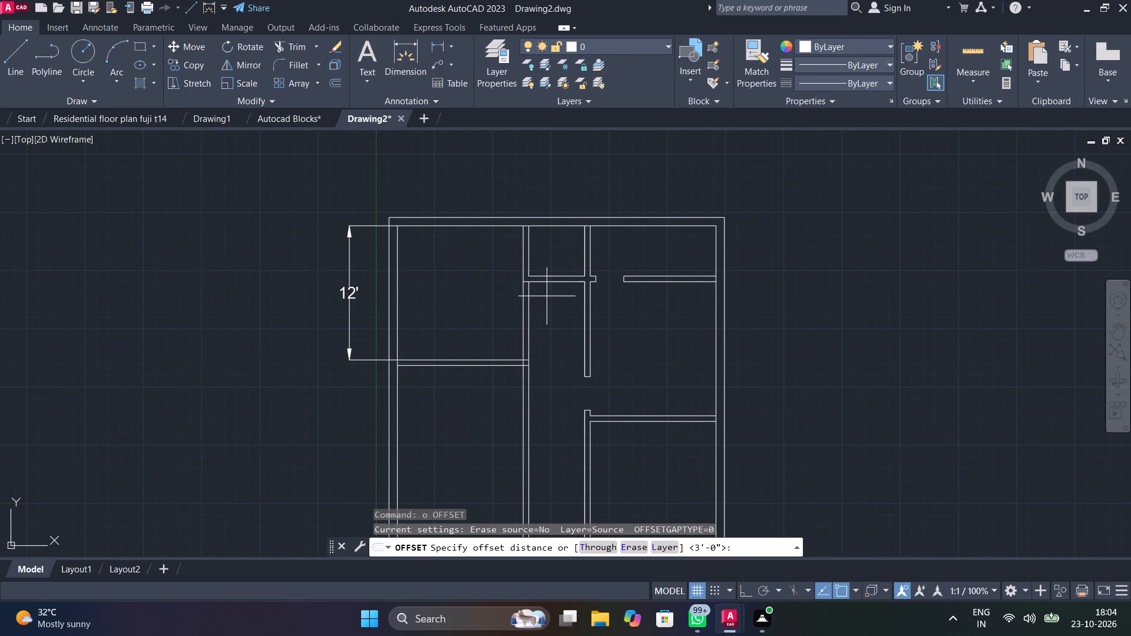
type("8'1\"")
key("Return")
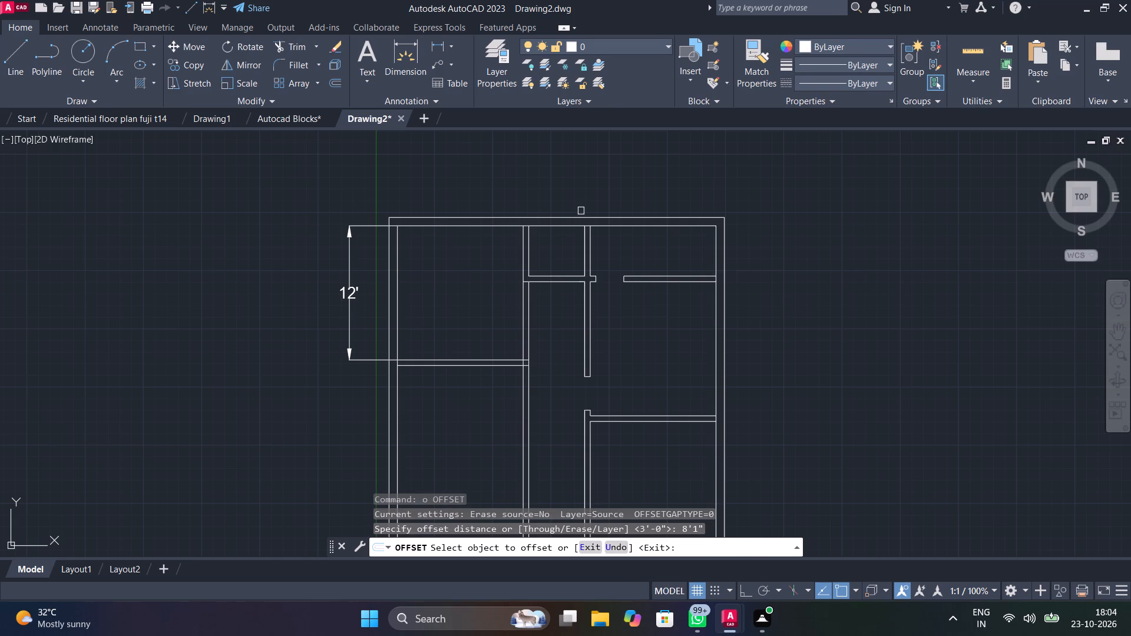
left_click(558, 229)
left_click(560, 294)
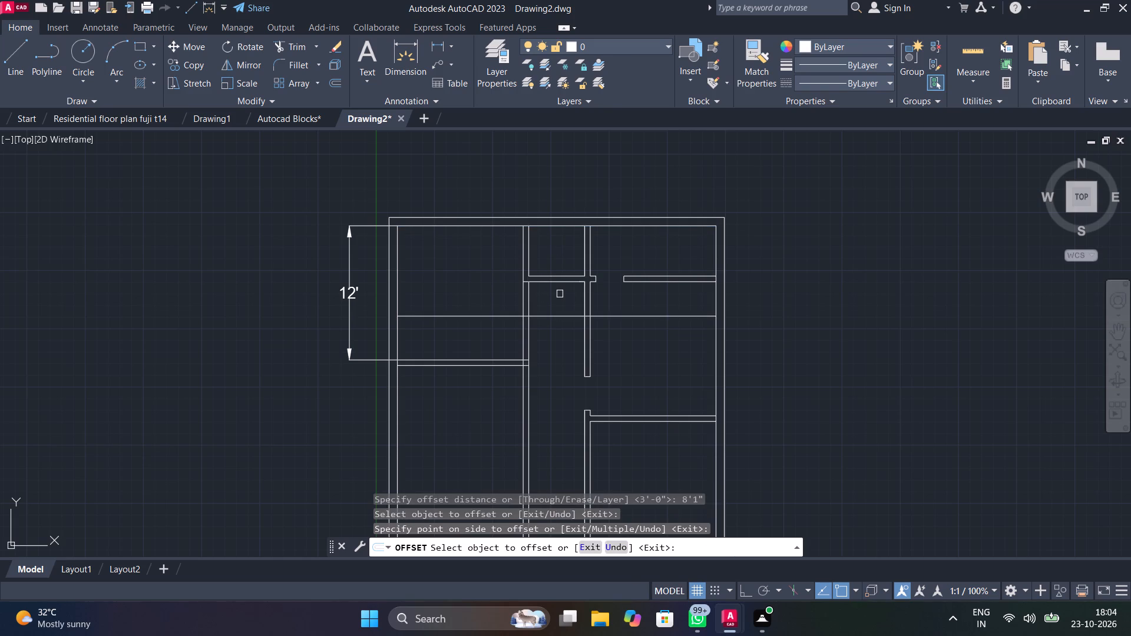
key("space")
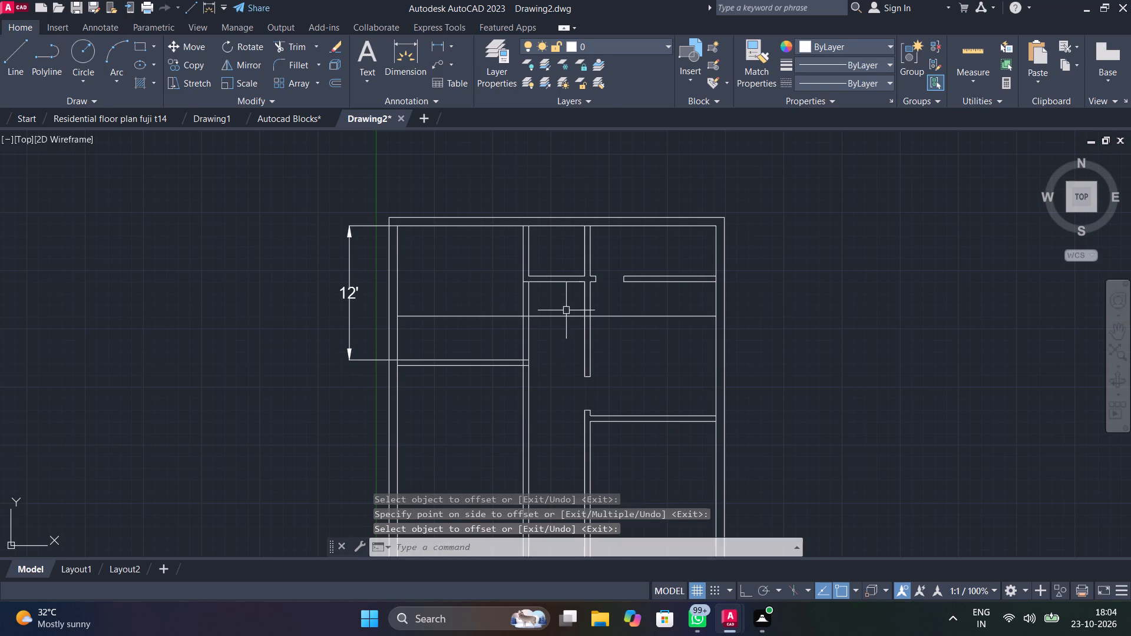
Offset the new horizontal line 6" downward to give the partition its thickness.
key("space")
type("6\"")
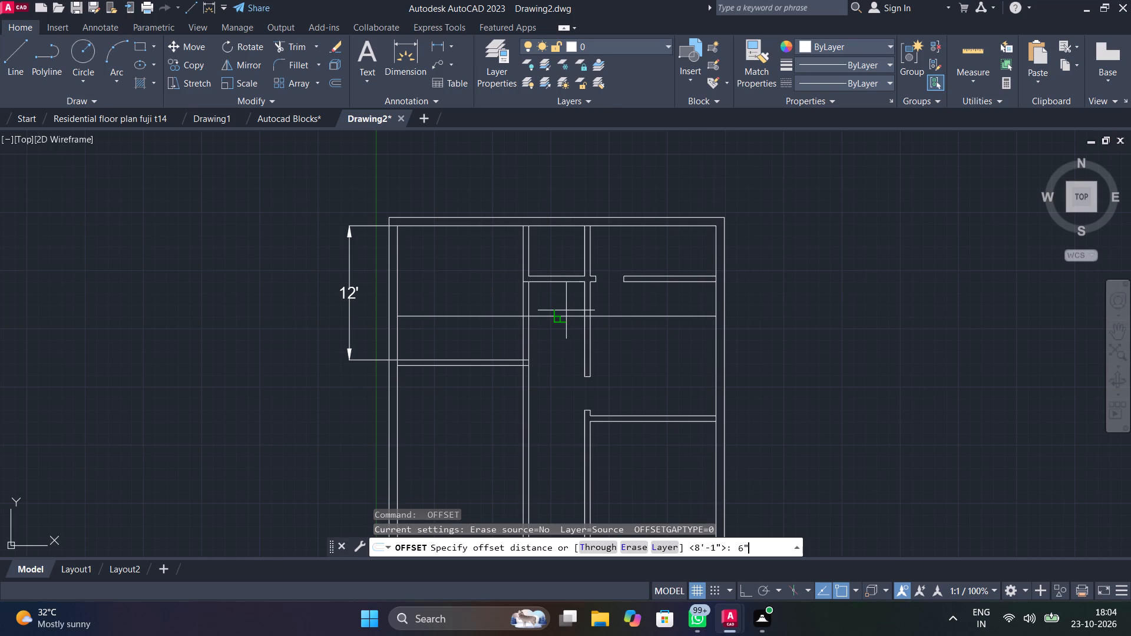
key("Return")
left_click(565, 317)
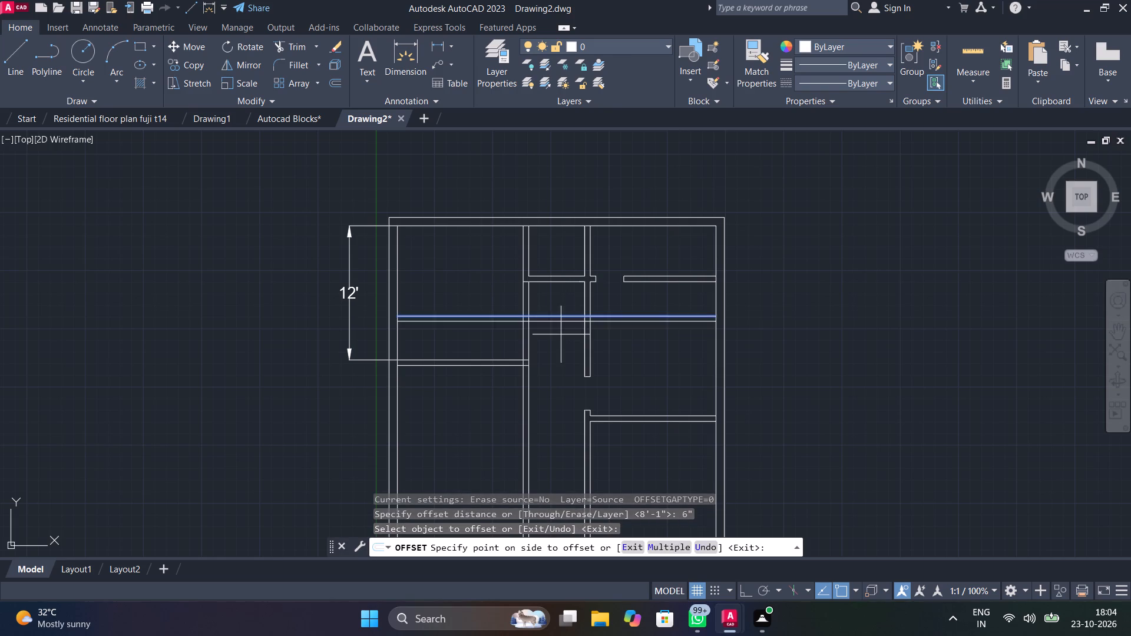
left_click(561, 336)
key("Escape")
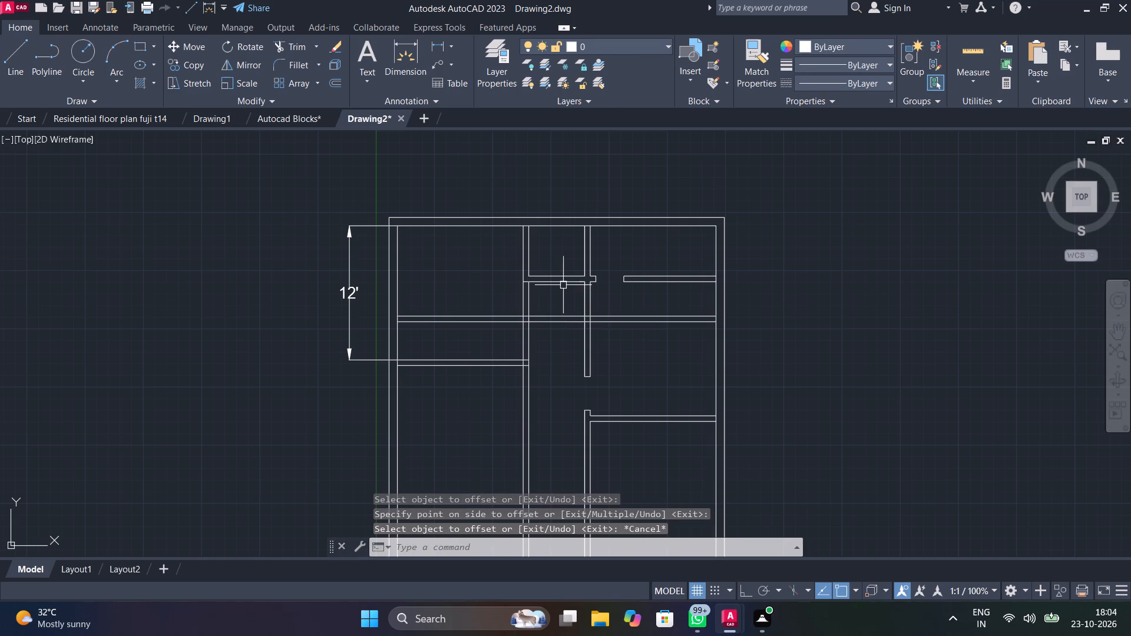
Extend the middle room's two facing vertical partition lines upward across the gaps at the old horizontal partition.
type("ex")
key("space")
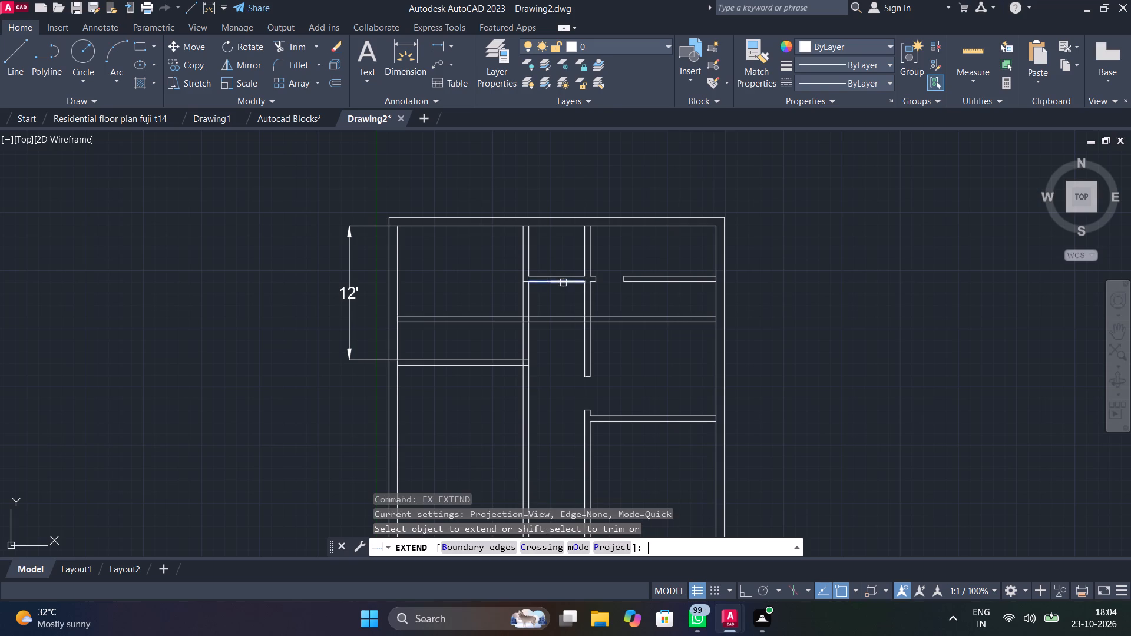
left_click(527, 297)
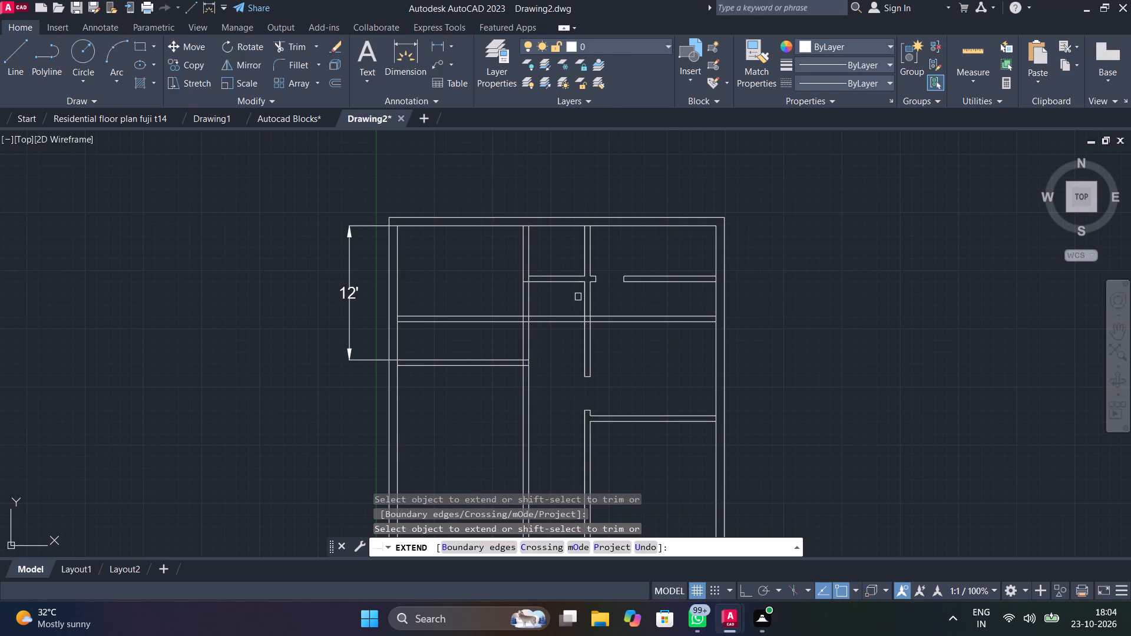
left_click(583, 297)
key("Escape")
Erase all remaining line segments of the old upper horizontal partition between the left and right vertical partitions.
scroll(545, 307, "up", 3)
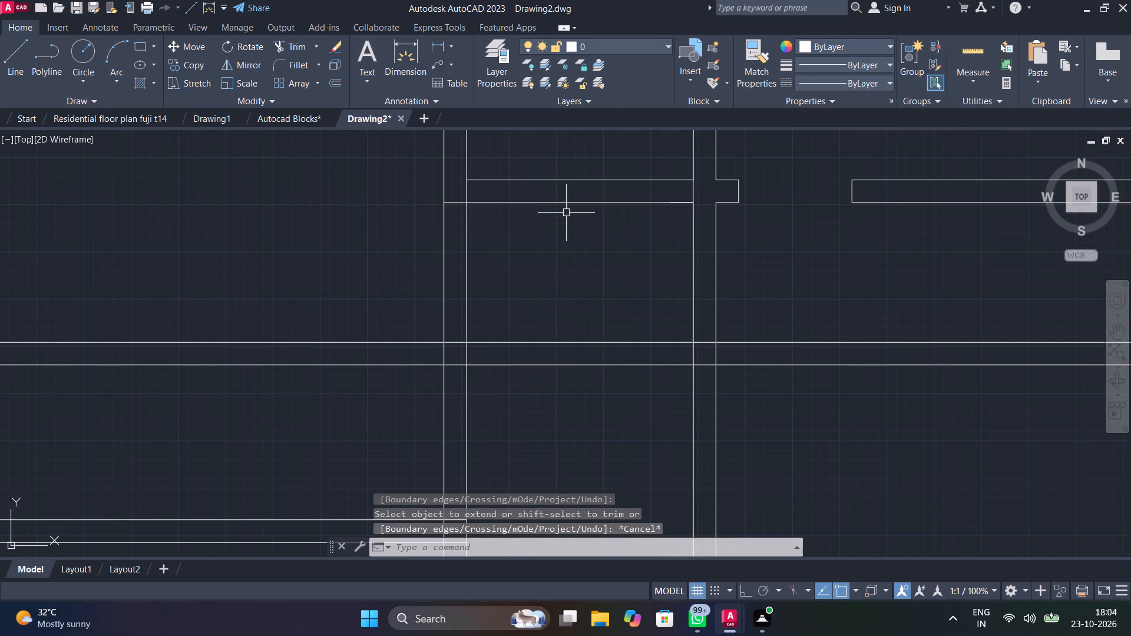
left_click(577, 200)
key("Delete")
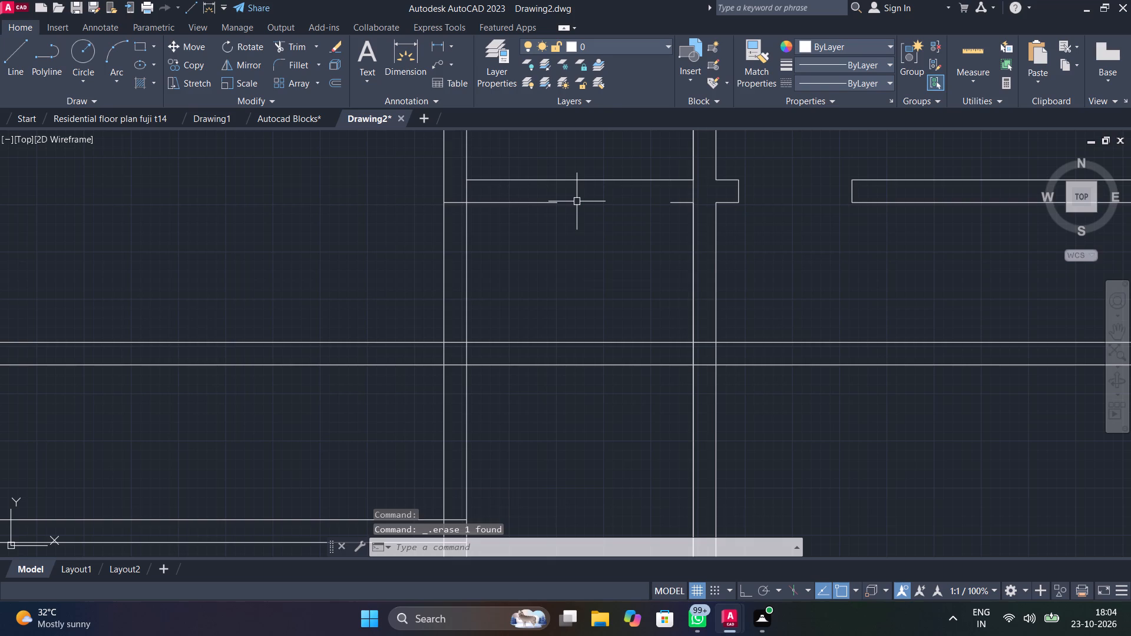
left_click(542, 201)
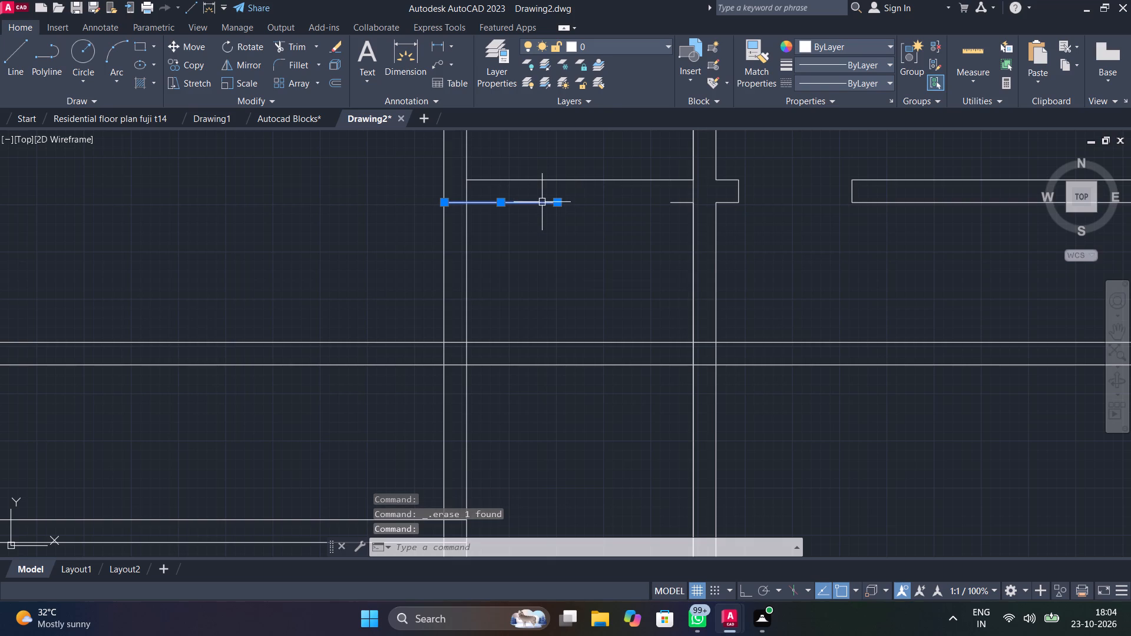
key("Delete")
left_click(544, 182)
key("Delete")
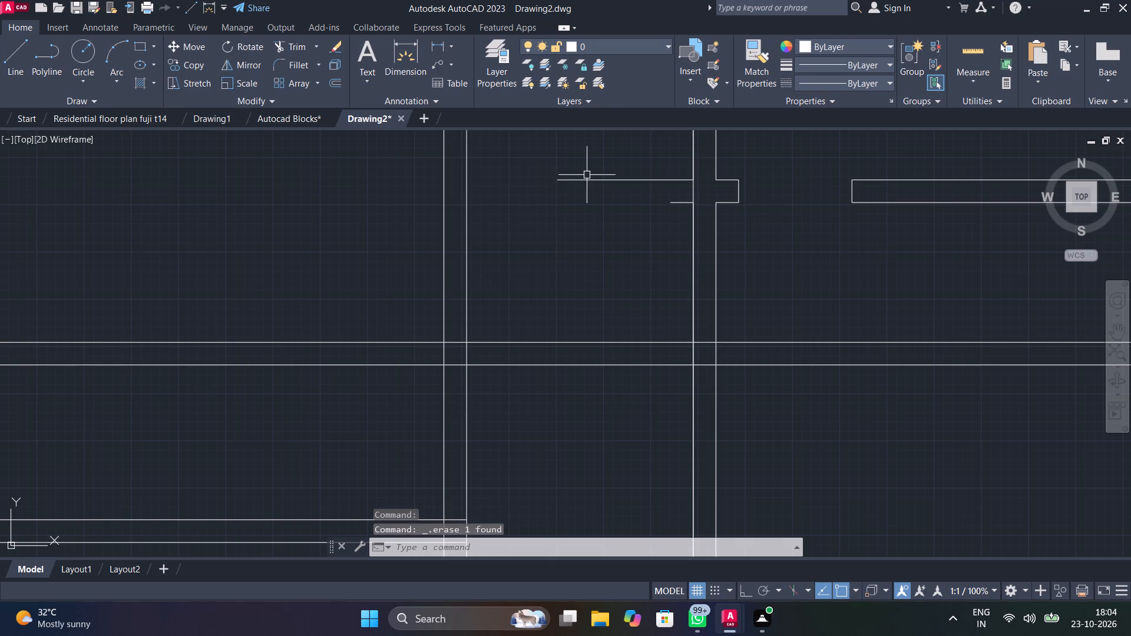
left_click(590, 177)
key("Delete")
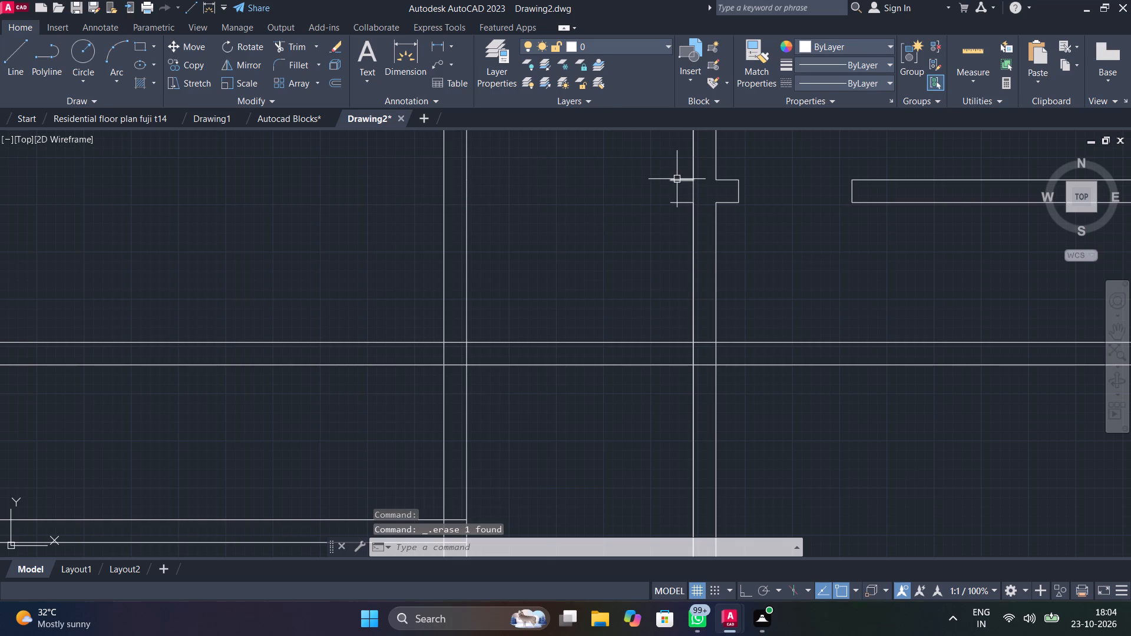
left_click(677, 179)
key("Delete")
left_click(682, 202)
key("Delete")
scroll(639, 220, "down", 2)
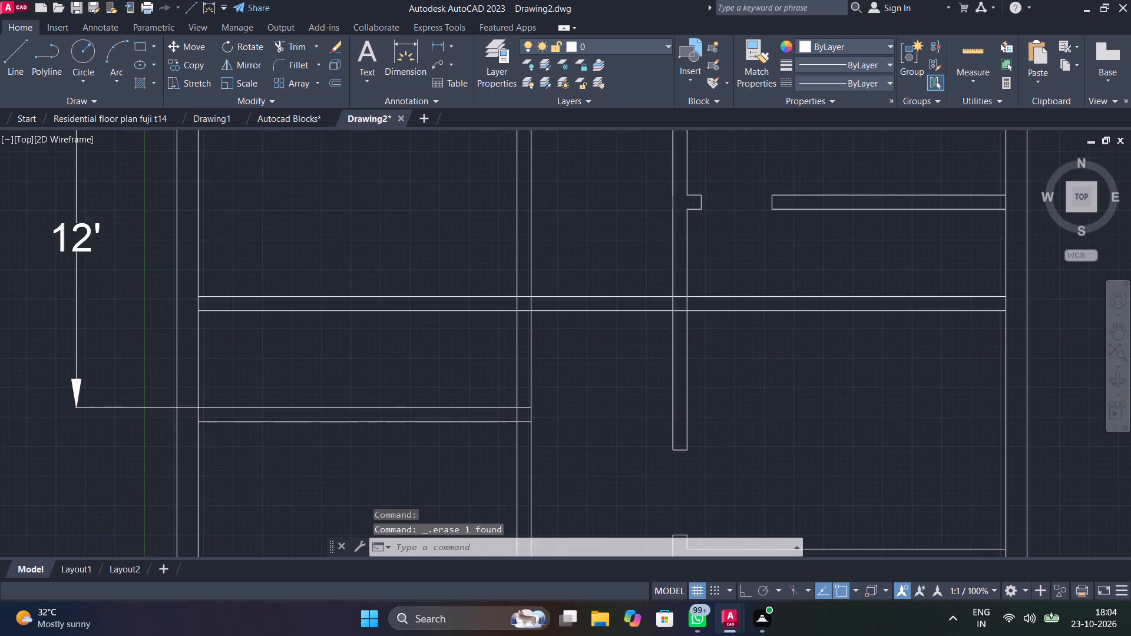
Trim the new horizontal partition's lines out of the upper-left room and open its junction with the left vertical partition.
middle_click_drag(593, 198, 509, 256)
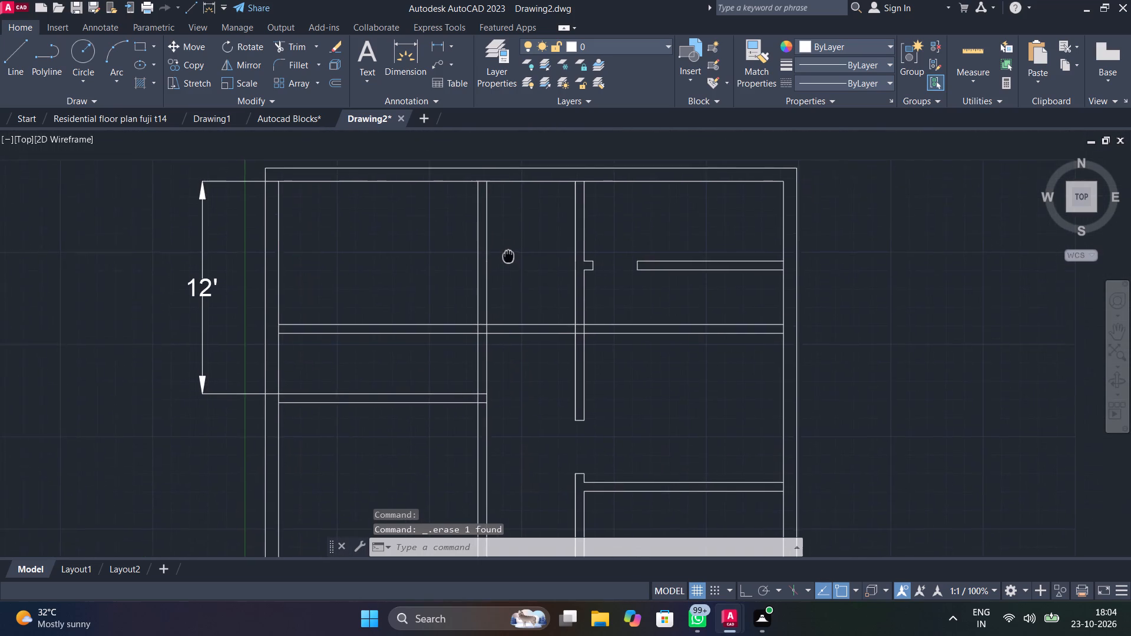
middle_click_drag(509, 256, 512, 282)
middle_click_drag(522, 299, 501, 260)
scroll(501, 260, "up", 1)
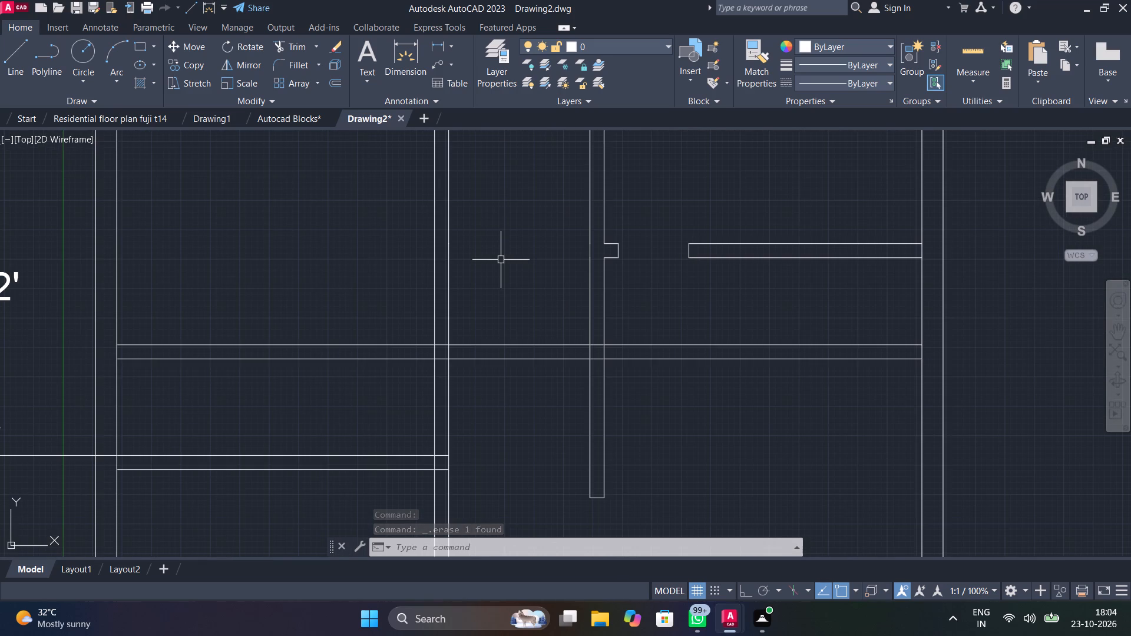
type("tr")
key("space")
left_click_drag(406, 276, 358, 380)
scroll(437, 353, "up", 1)
left_click_drag(441, 323, 447, 358)
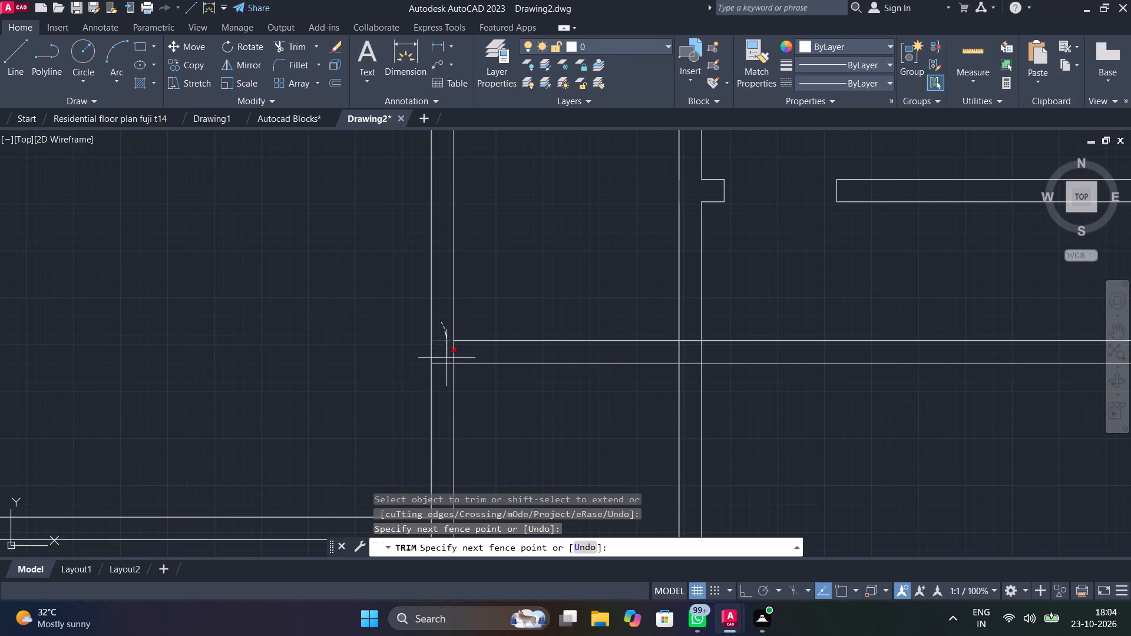
left_click_drag(447, 358, 444, 375)
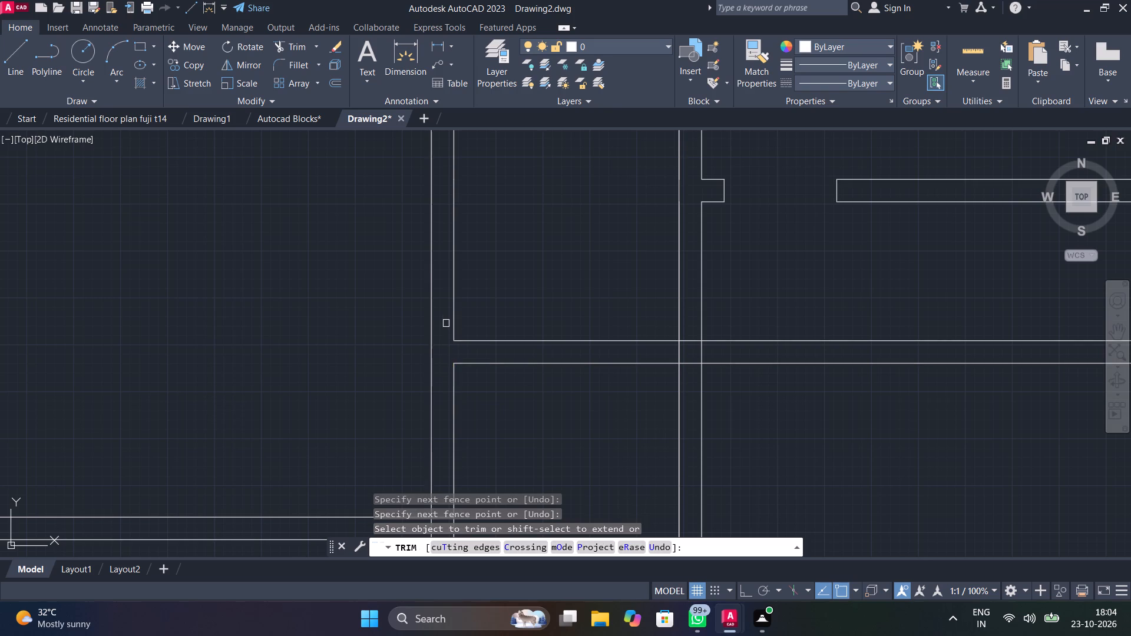
Trim the new horizontal partition's lines out of the right-hand room and back to the middle room's face of the right vertical partition.
scroll(446, 318, "down", 1)
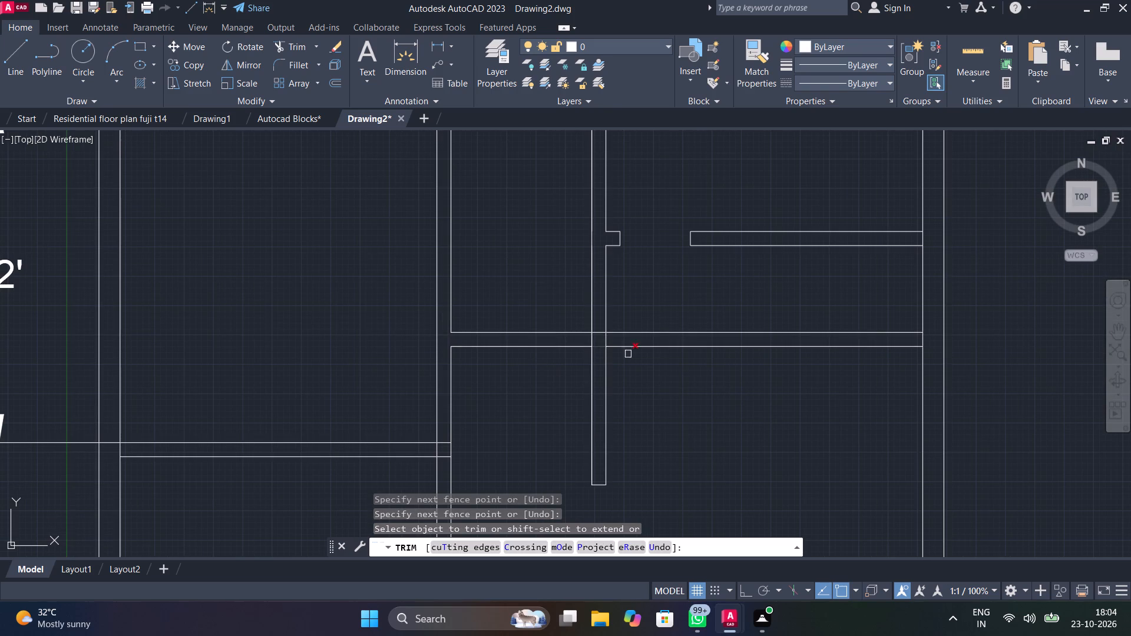
middle_click_drag(655, 386, 610, 329)
left_click_drag(613, 227, 690, 342)
scroll(556, 281, "up", 2)
left_click_drag(551, 245, 550, 249)
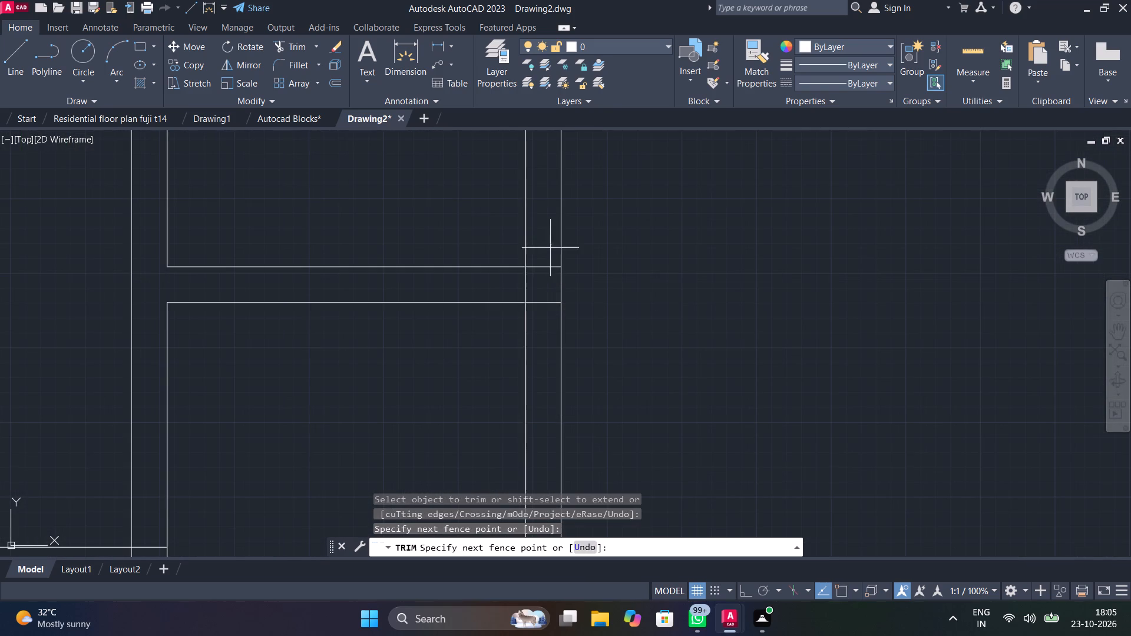
left_click_drag(550, 249, 548, 317)
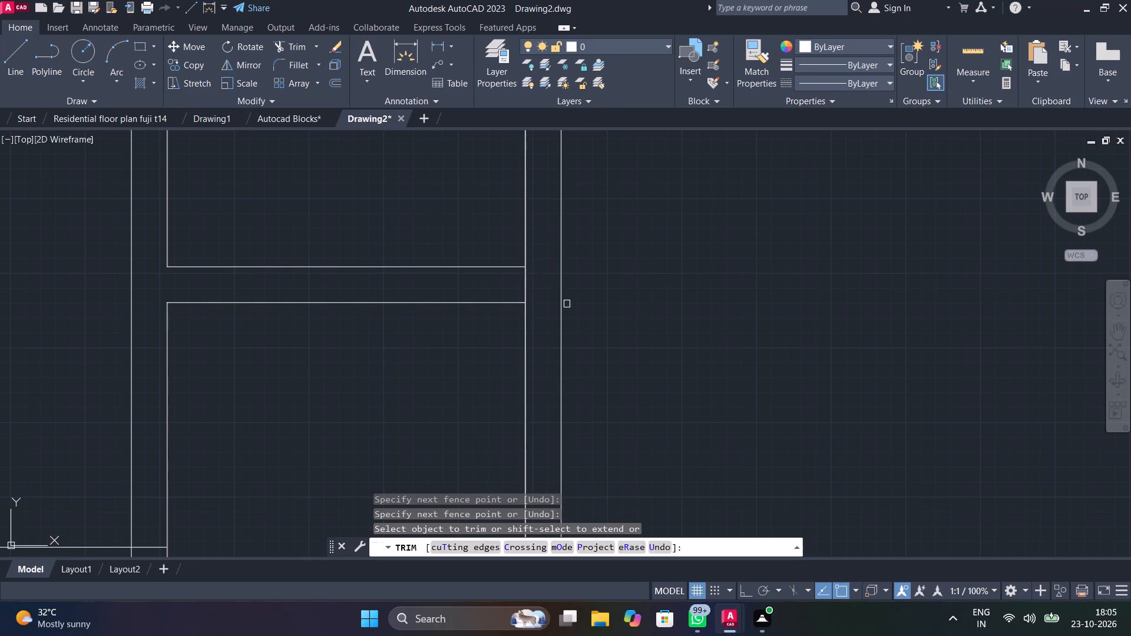
scroll(603, 292, "down", 2)
middle_click_drag(648, 327, 664, 288)
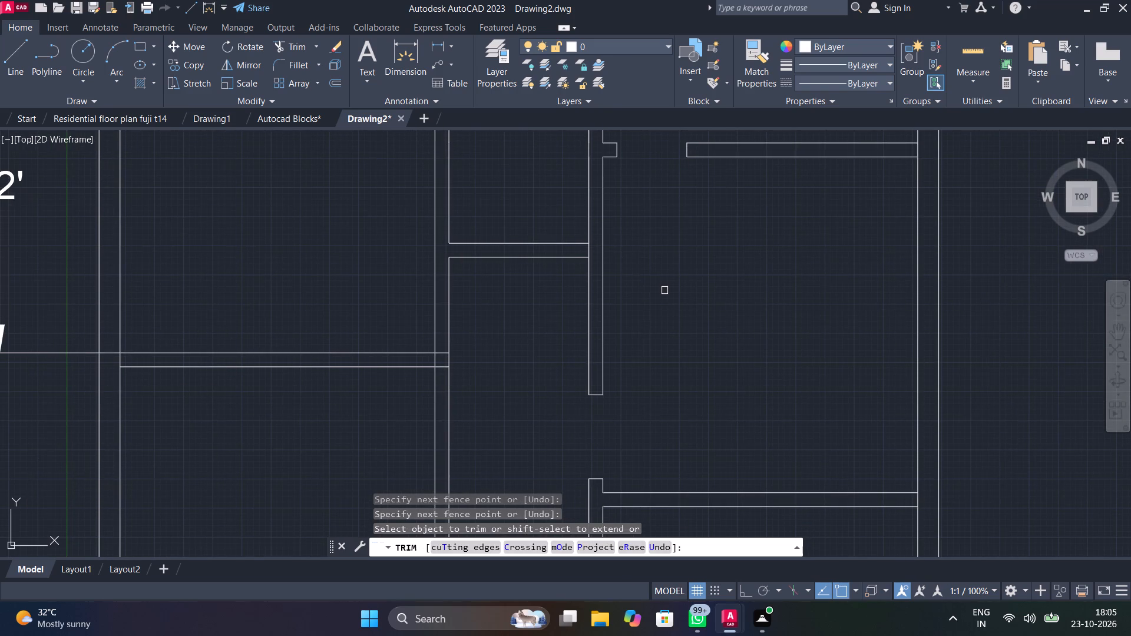
scroll(661, 274, "down", 1)
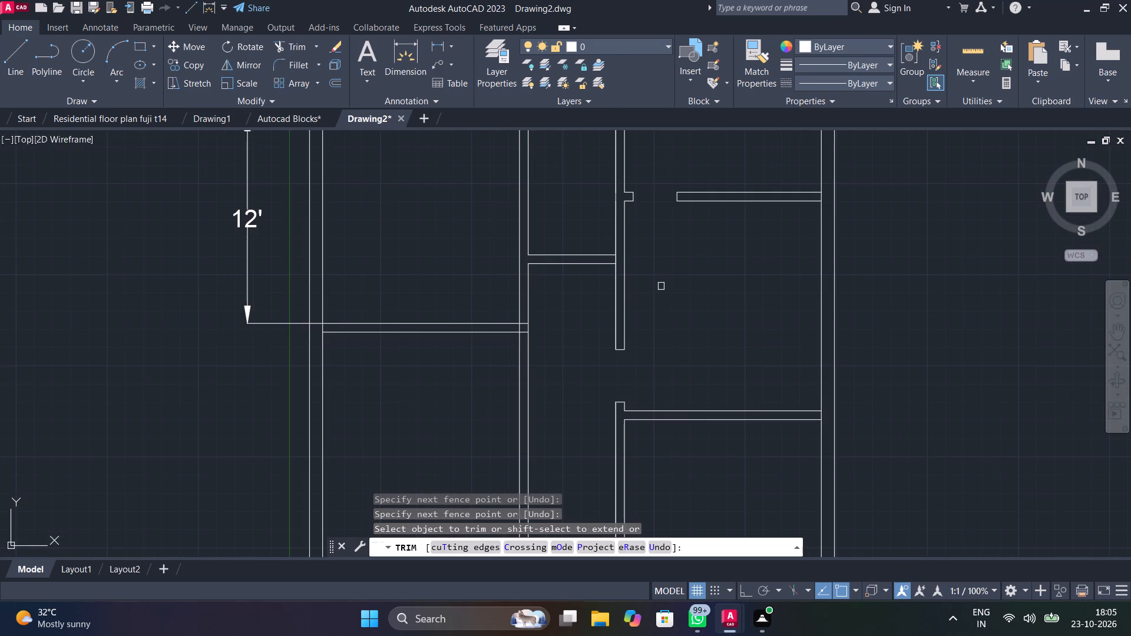
key("space")
Offset the right vertical partition's inner face 6" into the middle room to mark one side of a door opening.
type("o")
key("space")
type("6\"")
key("Return")
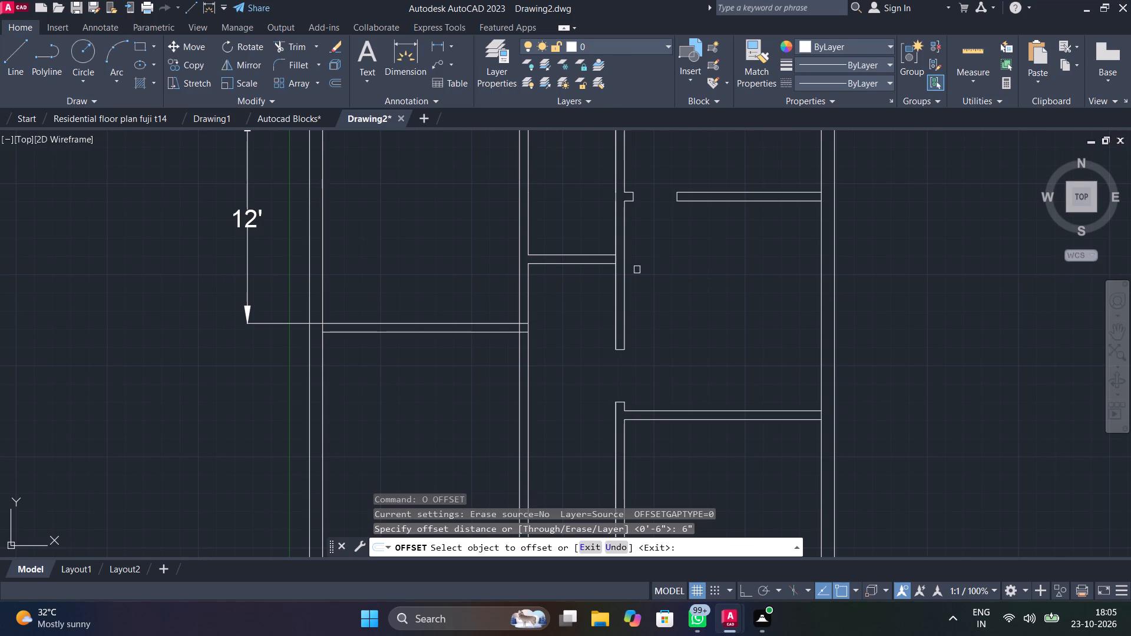
left_click(614, 241)
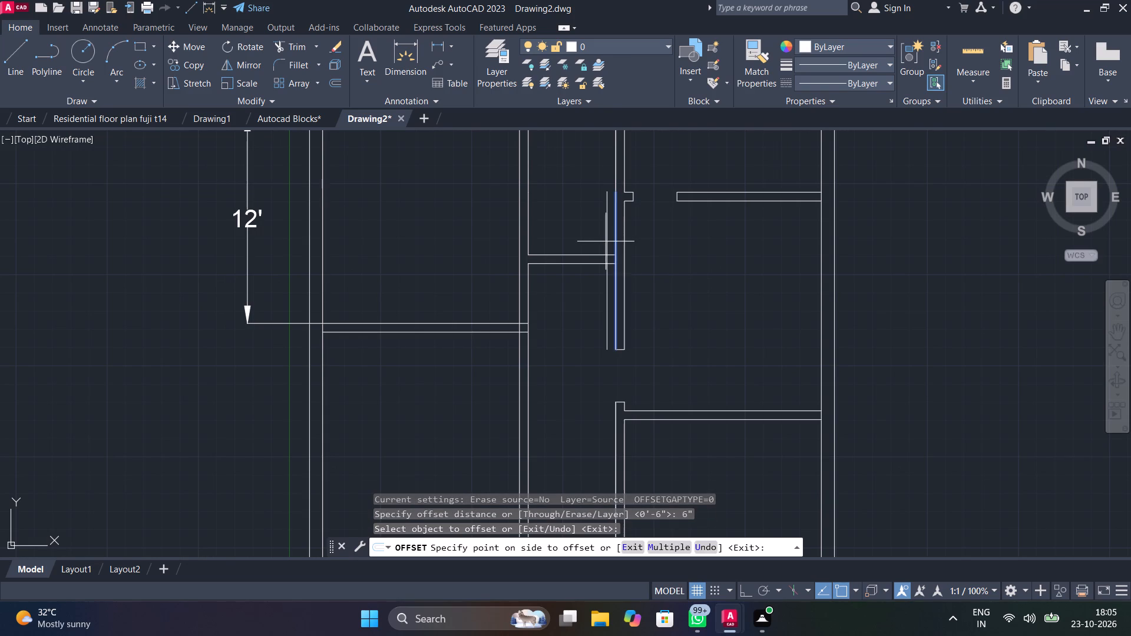
left_click(604, 241)
key("space")
Offset the new door-jamb line 2'6" leftward to mark the other side of the door opening in the horizontal partition.
key("space")
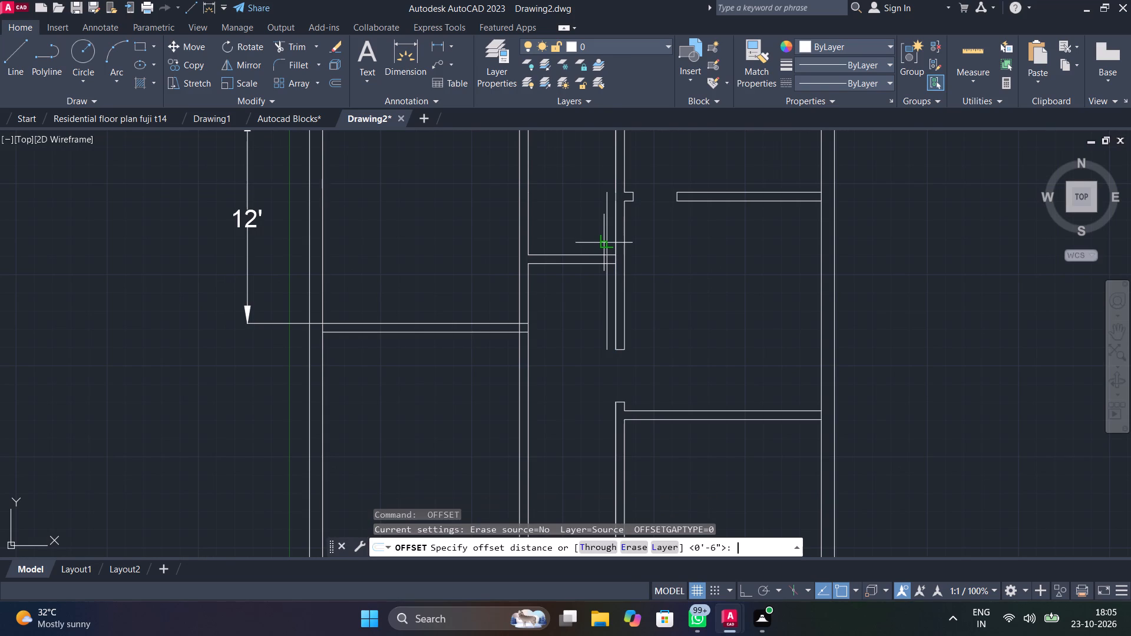
type("2'6\"")
key("Return")
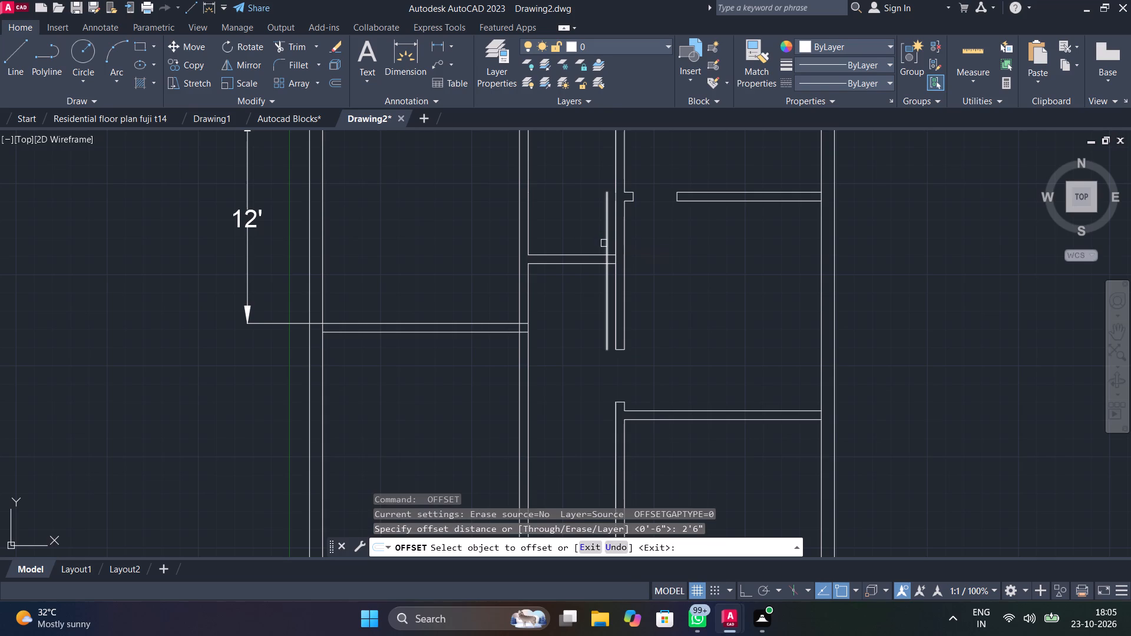
left_click(609, 244)
left_click(591, 249)
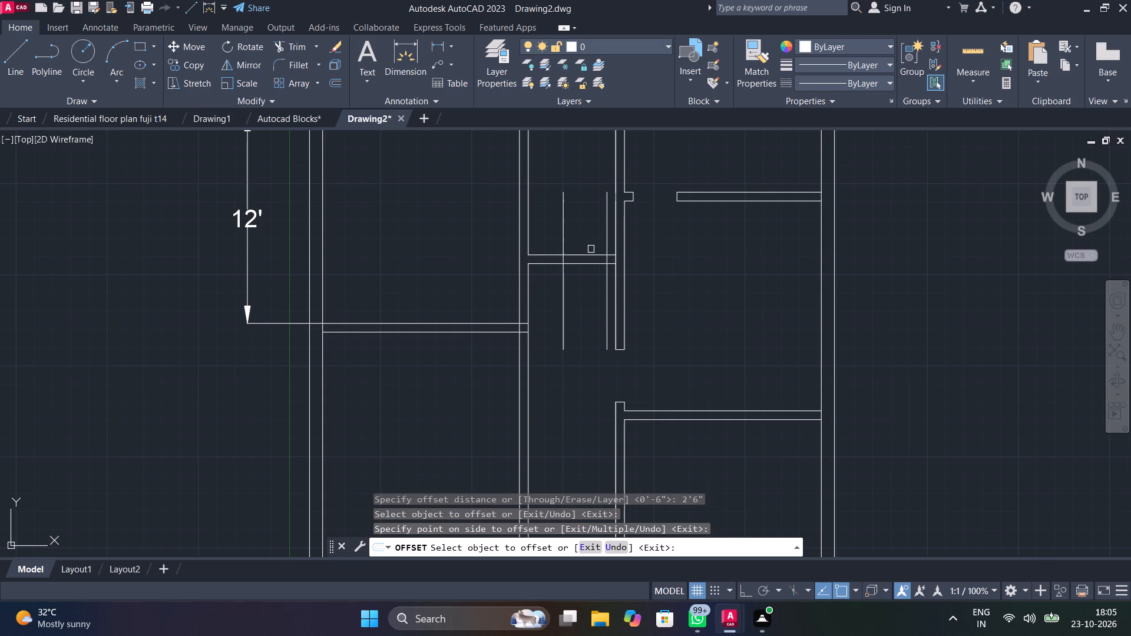
key("Escape")
Trim the middle room's horizontal partition between the two jamb lines and trim away their excess above and below, leaving the door opening.
type("trc")
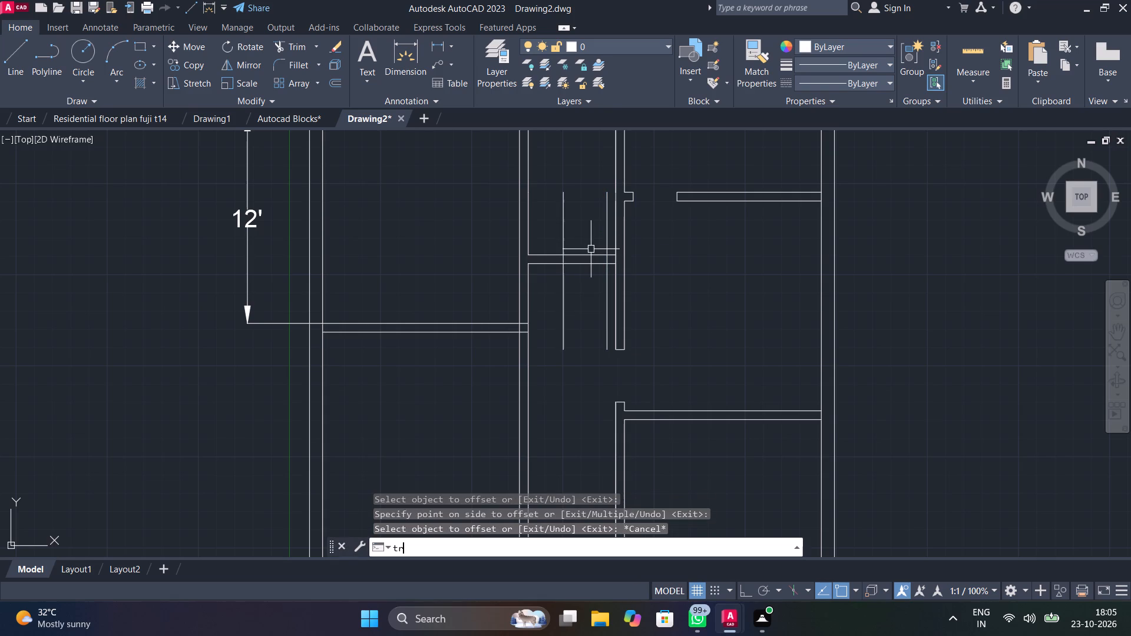
key("space")
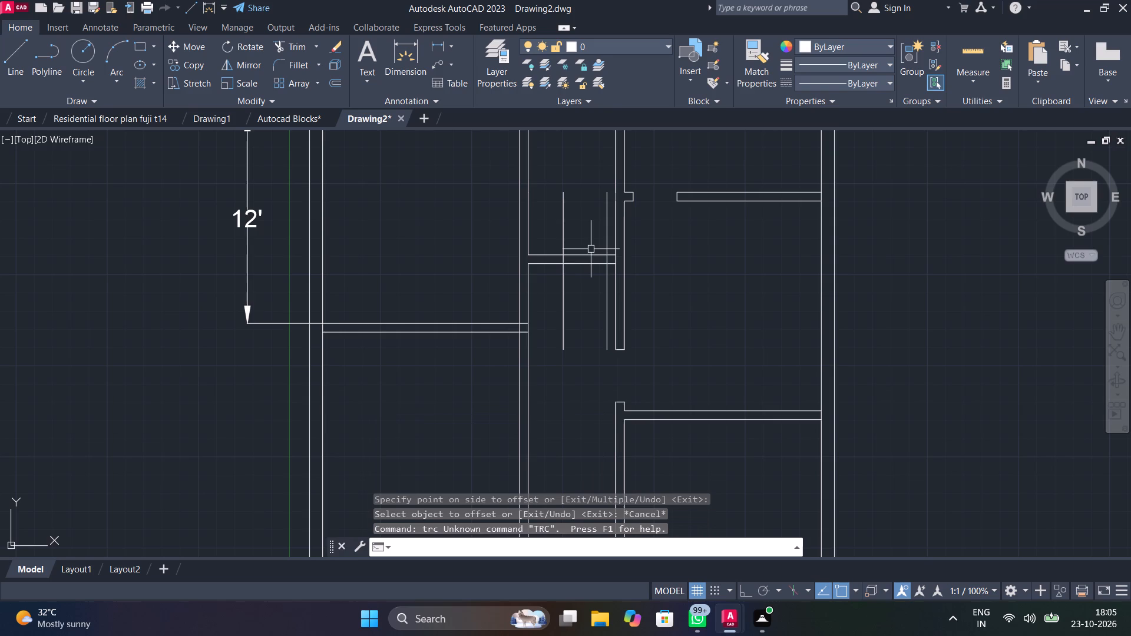
key("Escape")
type("tr")
key("space")
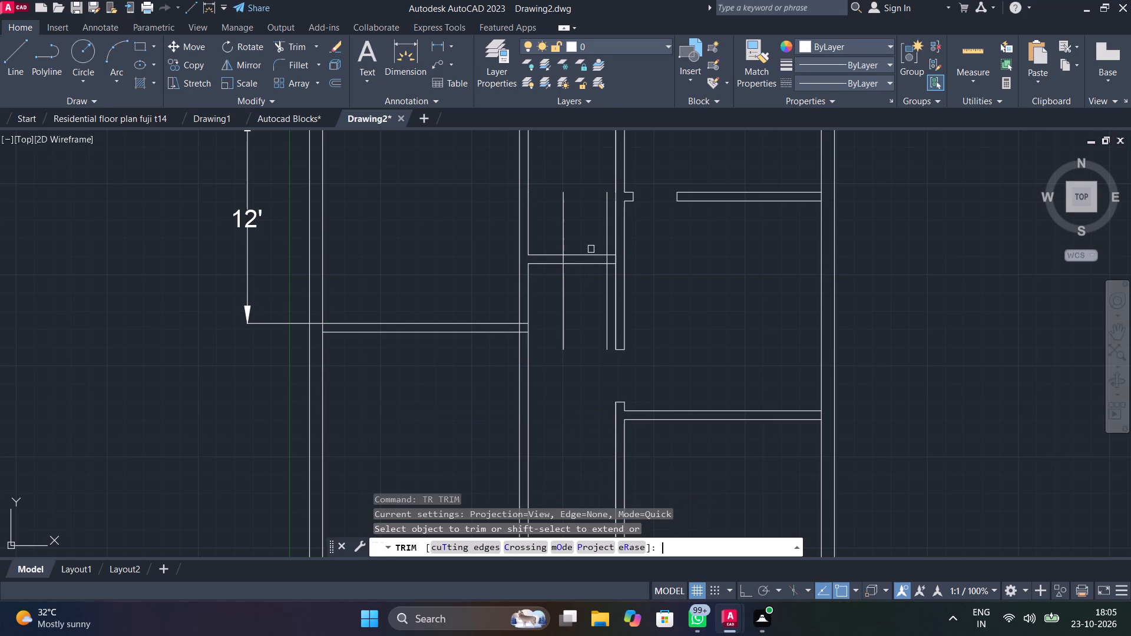
key("Return")
left_click_drag(580, 224, 581, 288)
left_click_drag(571, 243, 553, 215)
left_click_drag(595, 218, 607, 228)
left_click_drag(576, 299, 551, 339)
left_click_drag(598, 314, 606, 310)
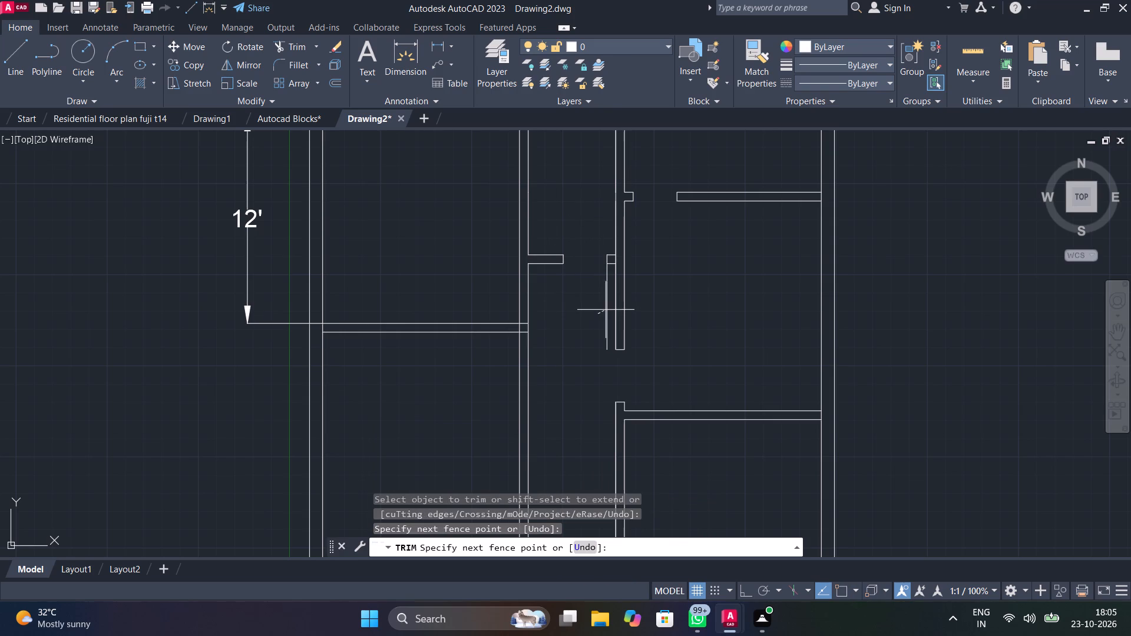
left_click_drag(606, 310, 609, 301)
Measure the distance along the left vertical partition from the upper-left room's bottom wall to the middle room's horizontal partition.
scroll(575, 318, "down", 3)
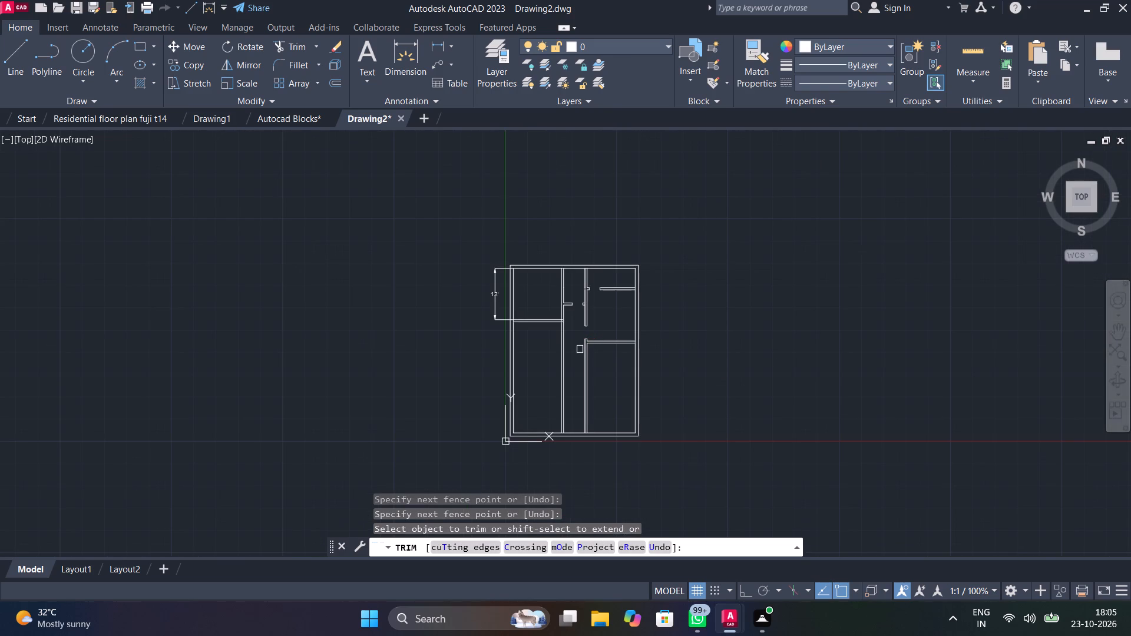
scroll(566, 307, "up", 3)
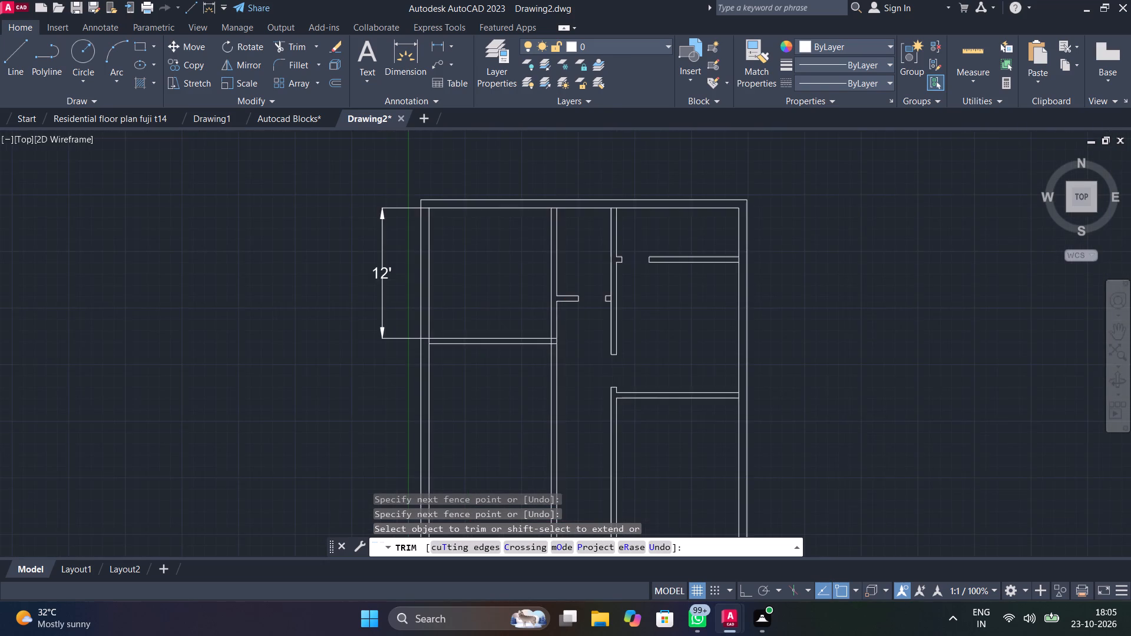
middle_click_drag(585, 337, 592, 225)
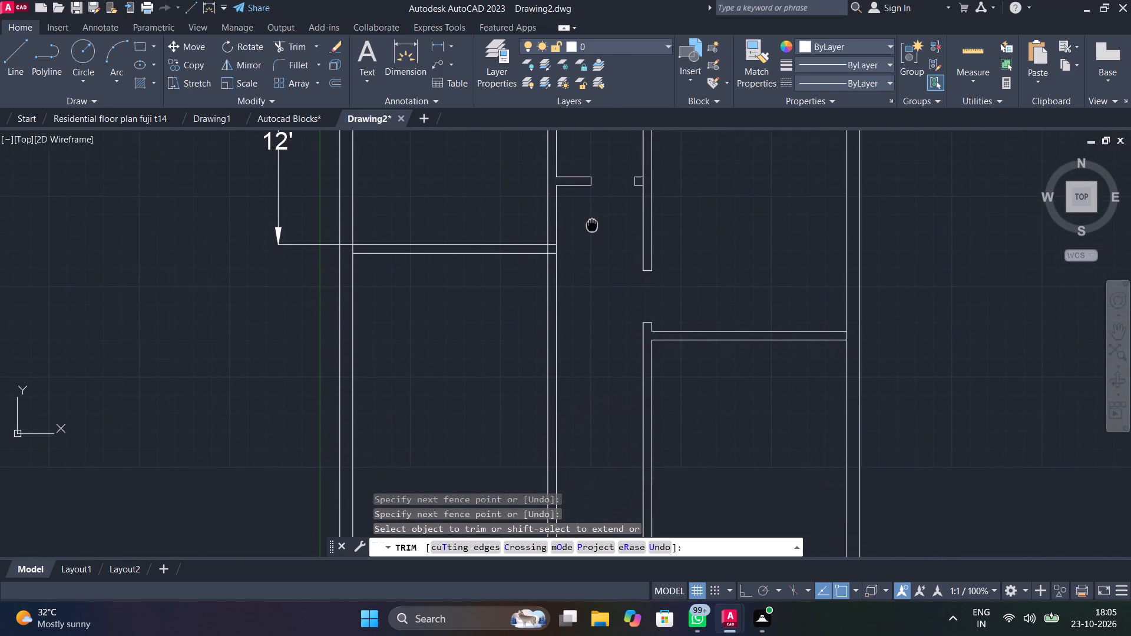
middle_click_drag(592, 225, 597, 264)
scroll(597, 264, "up", 1)
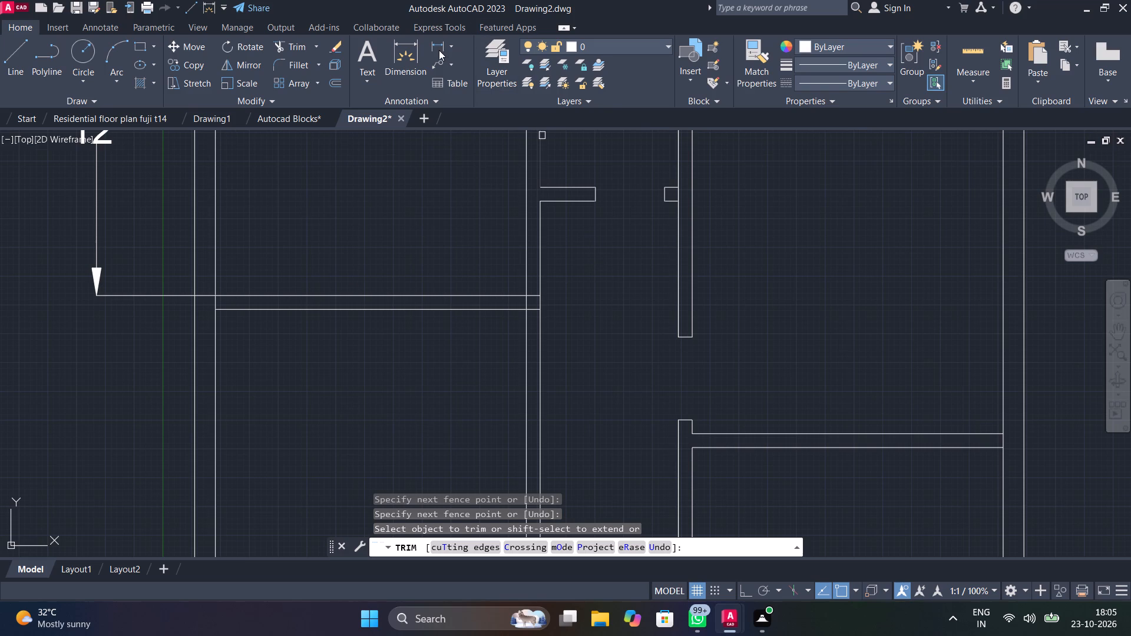
left_click(439, 49)
left_click(541, 295)
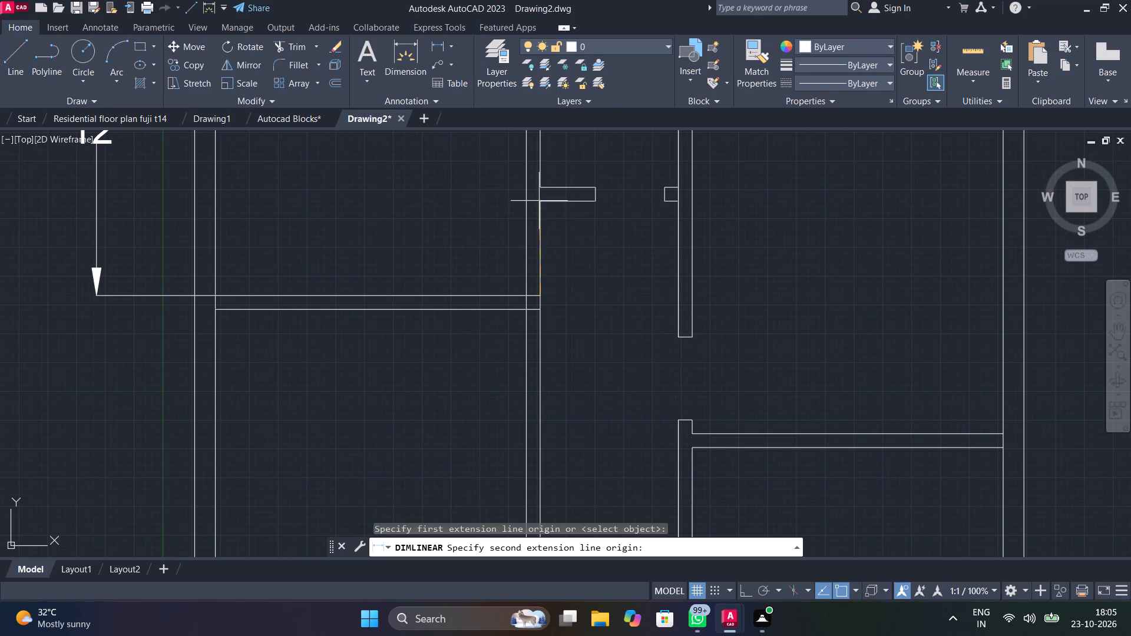
left_click(539, 198)
key("Escape")
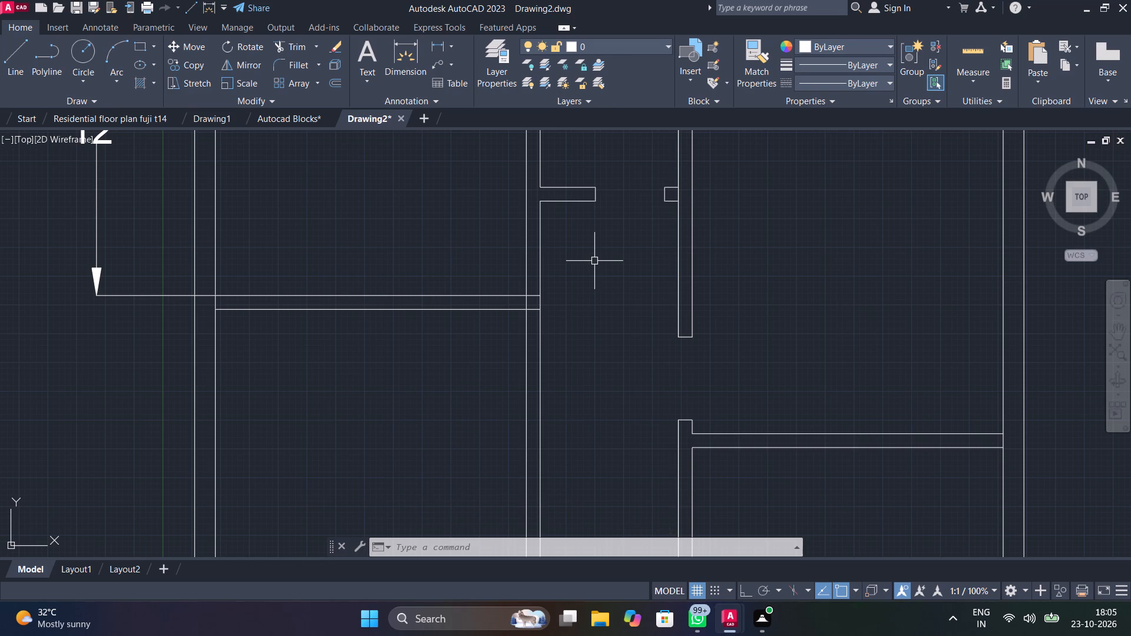
Extend the lower line of the middle room's horizontal partition leftward across the left vertical partition to its far face.
type("ex")
key("space")
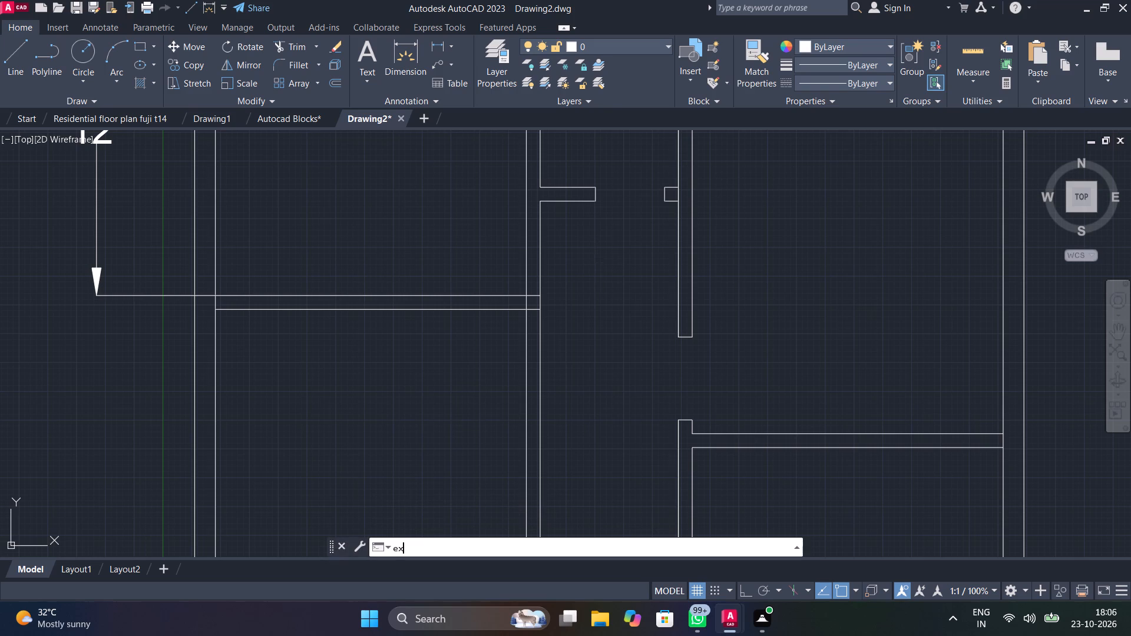
left_click(553, 200)
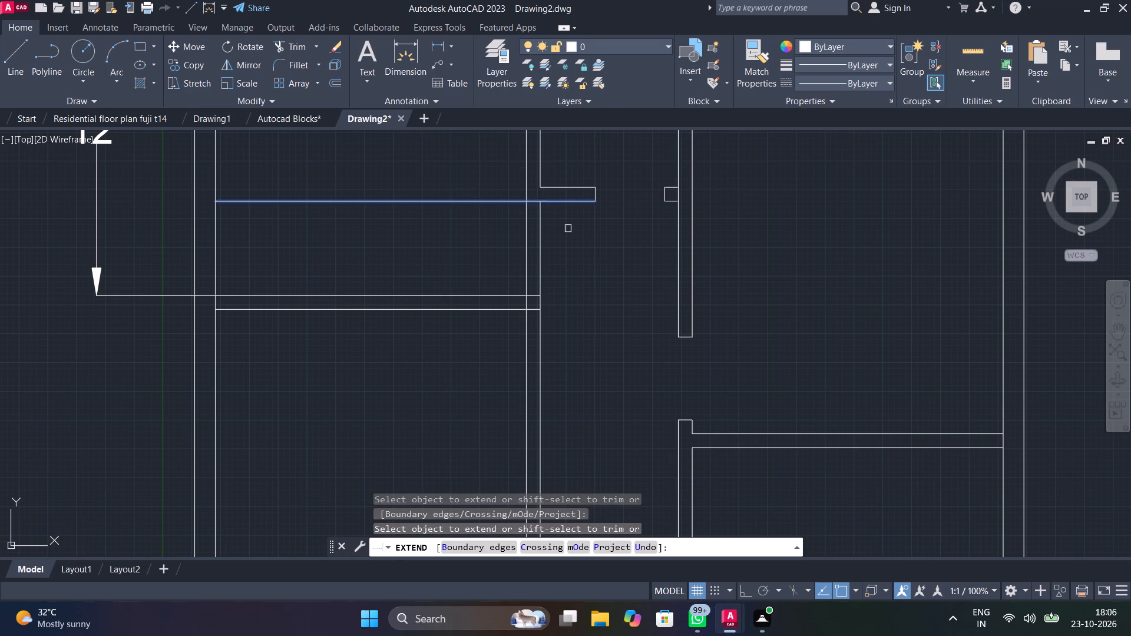
key("Escape")
Trim the left vertical partition between the middle room's partition and the upper-left room's bottom wall, and clean up the lower corner's overlapping lines.
type("tr")
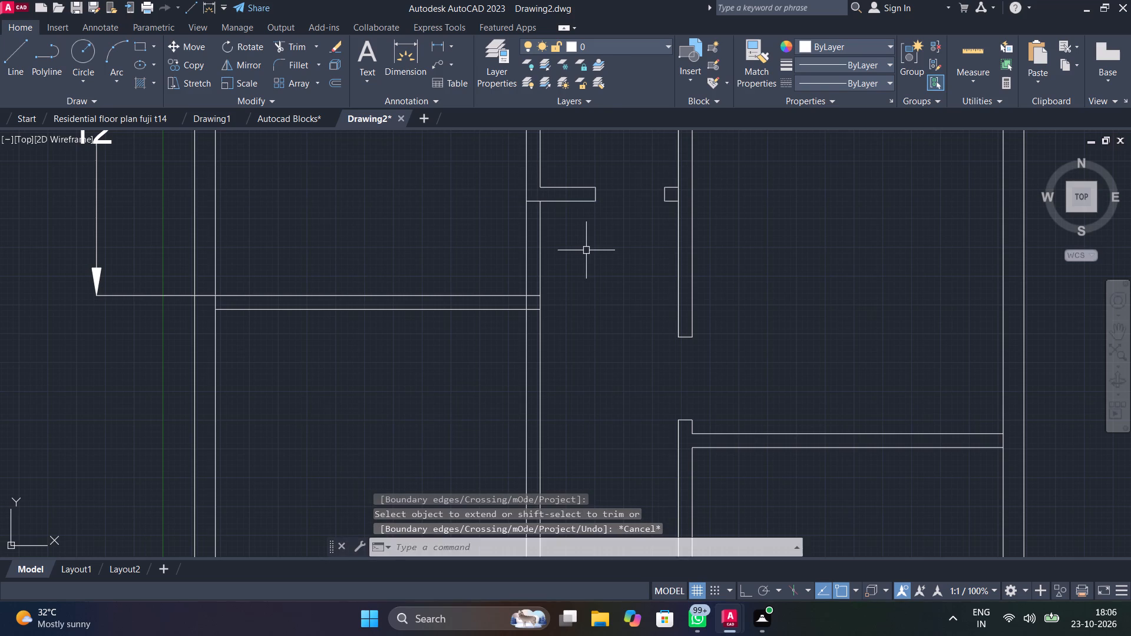
key("space")
left_click_drag(586, 241, 463, 251)
scroll(551, 294, "up", 1)
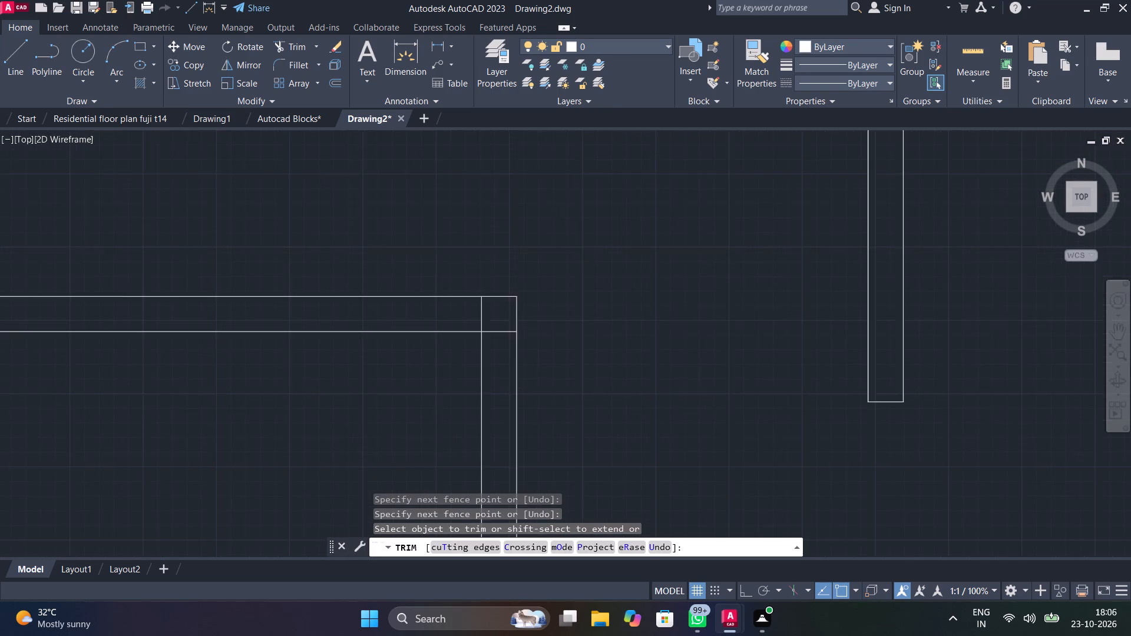
scroll(551, 294, "up", 2)
left_click_drag(445, 331, 457, 378)
Look over the partitions, corners and door openings across the whole floor plan.
scroll(467, 354, "down", 2)
scroll(554, 324, "down", 2)
middle_click_drag(569, 339, 592, 251)
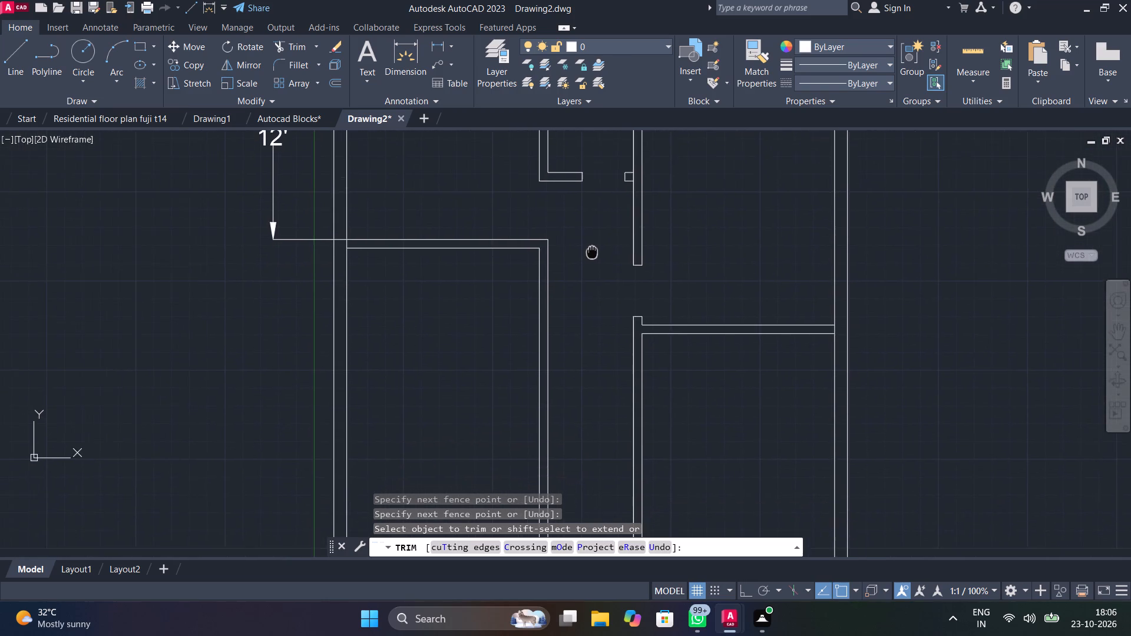
middle_click_drag(592, 251, 623, 277)
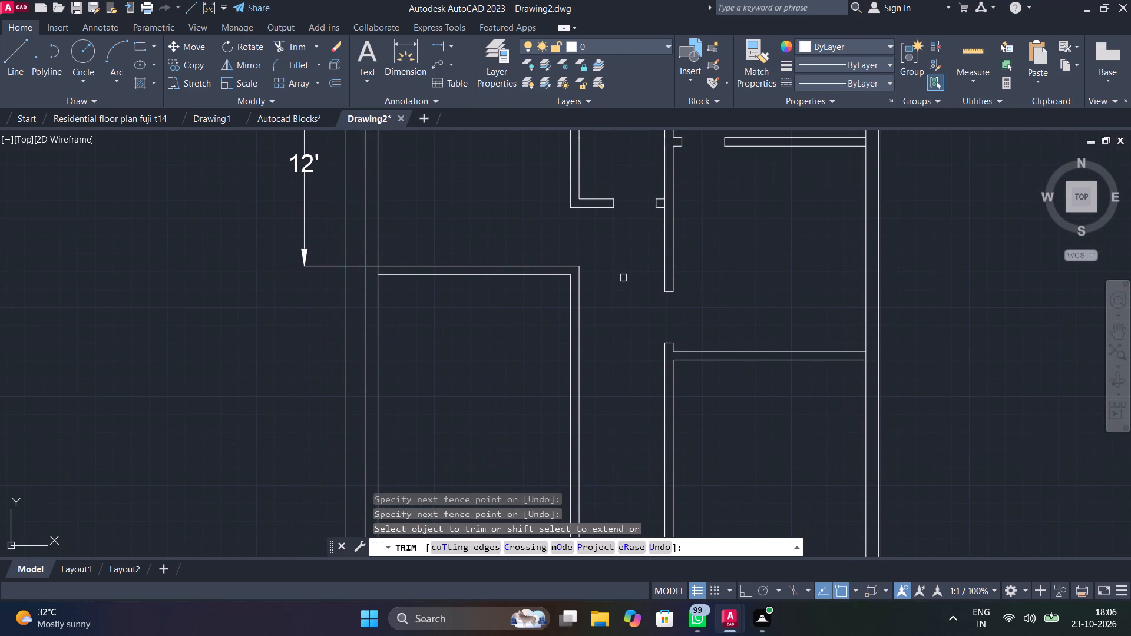
scroll(609, 246, "down", 1)
scroll(616, 310, "down", 1)
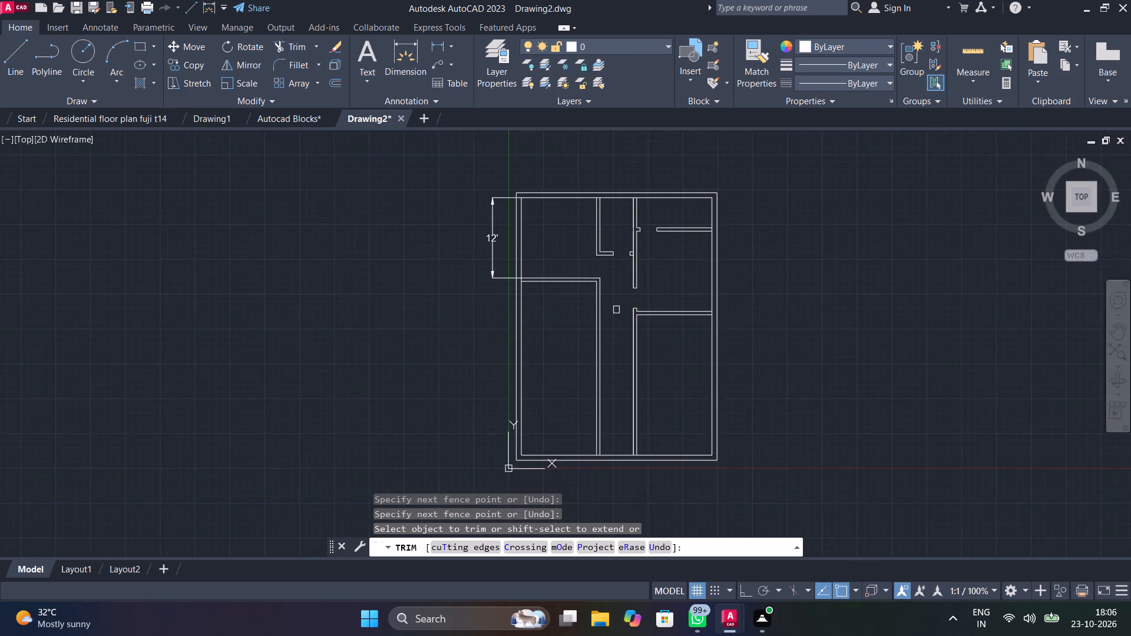
middle_click_drag(616, 309, 515, 249)
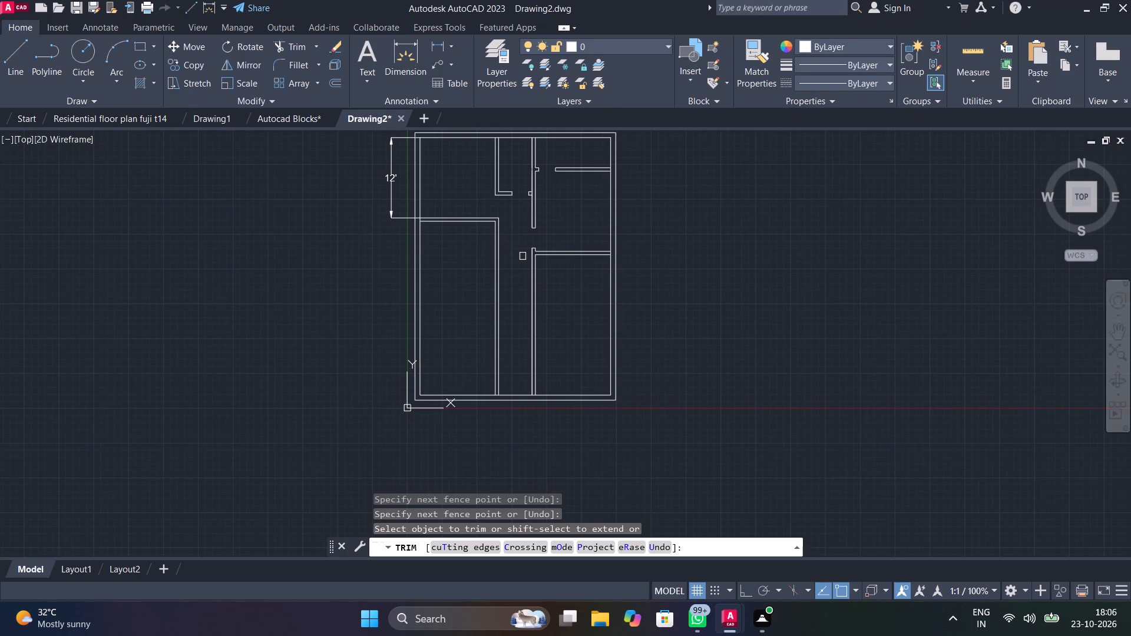
middle_click_drag(571, 221, 527, 201)
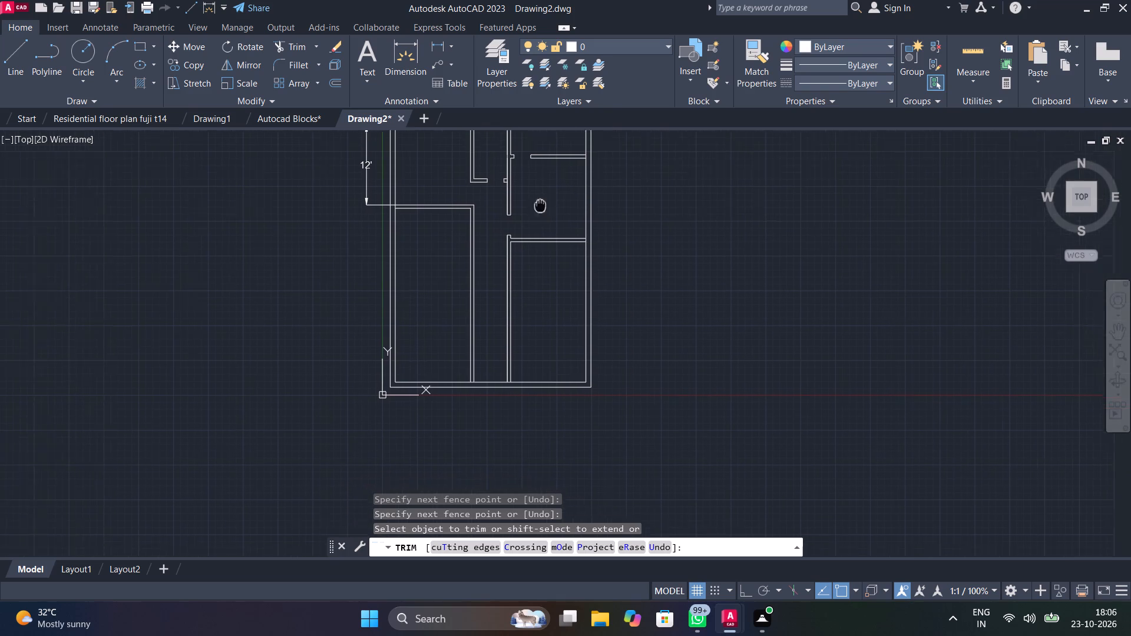
middle_click_drag(527, 201, 455, 228)
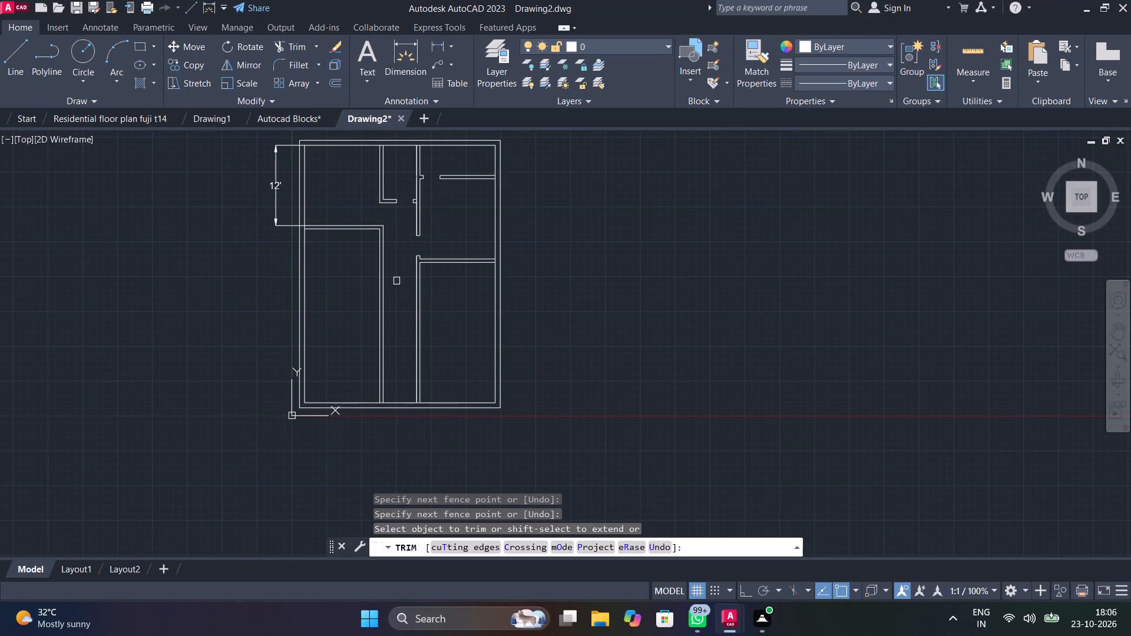
scroll(396, 274, "up", 2)
middle_click_drag(397, 279, 550, 193)
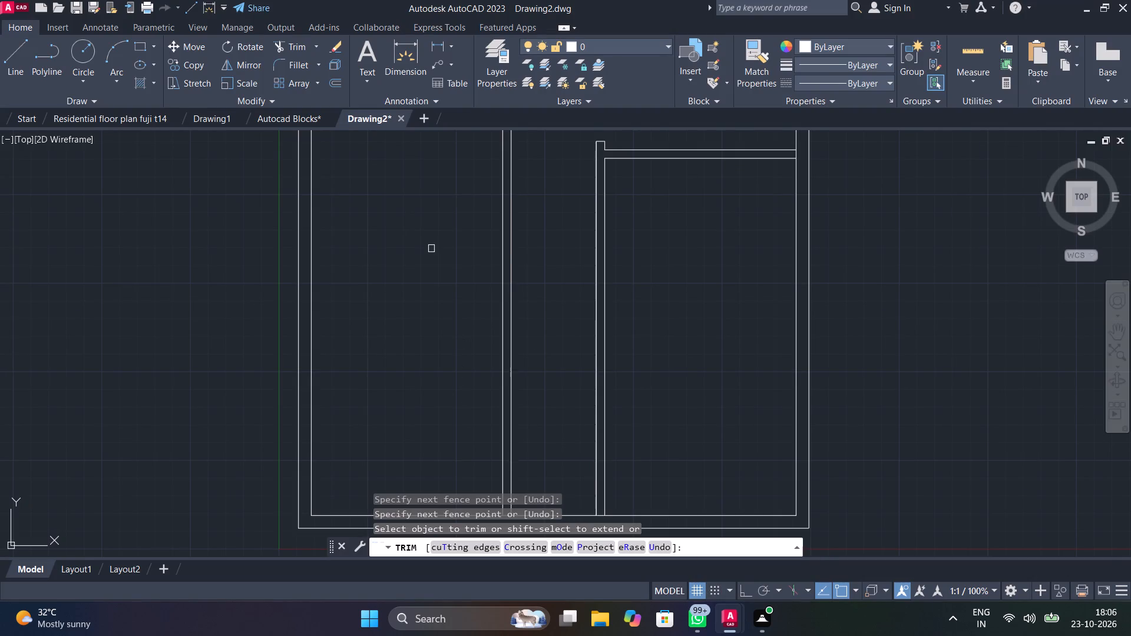
scroll(431, 249, "down", 1)
middle_click_drag(431, 250, 513, 350)
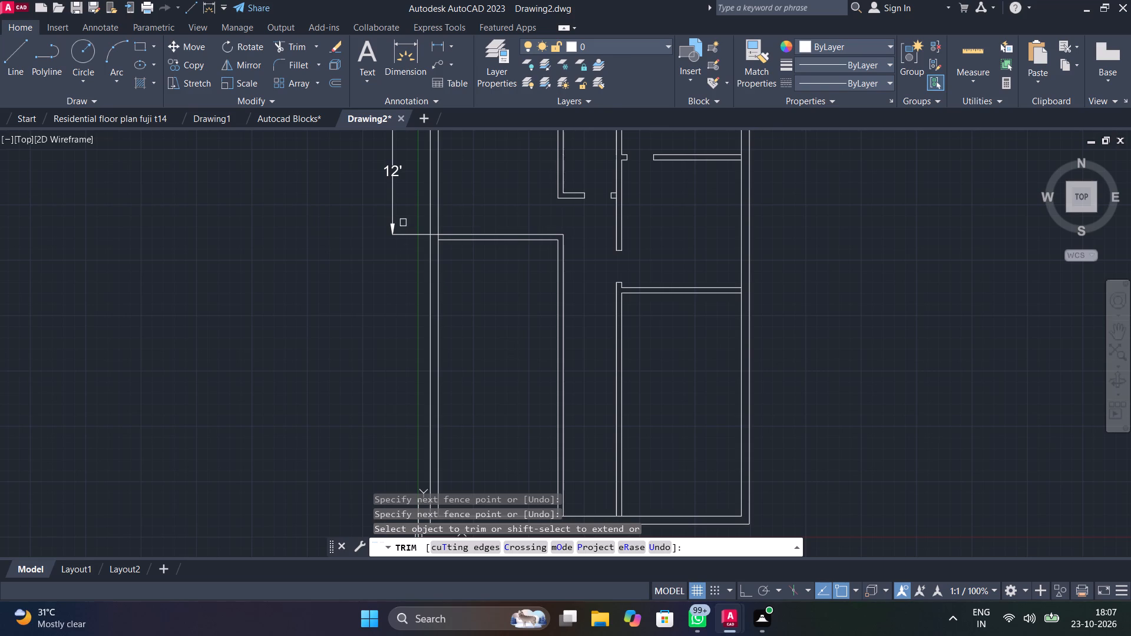
Erase the 12' dimension beside the upper-left room.
key("Escape")
left_click(396, 206)
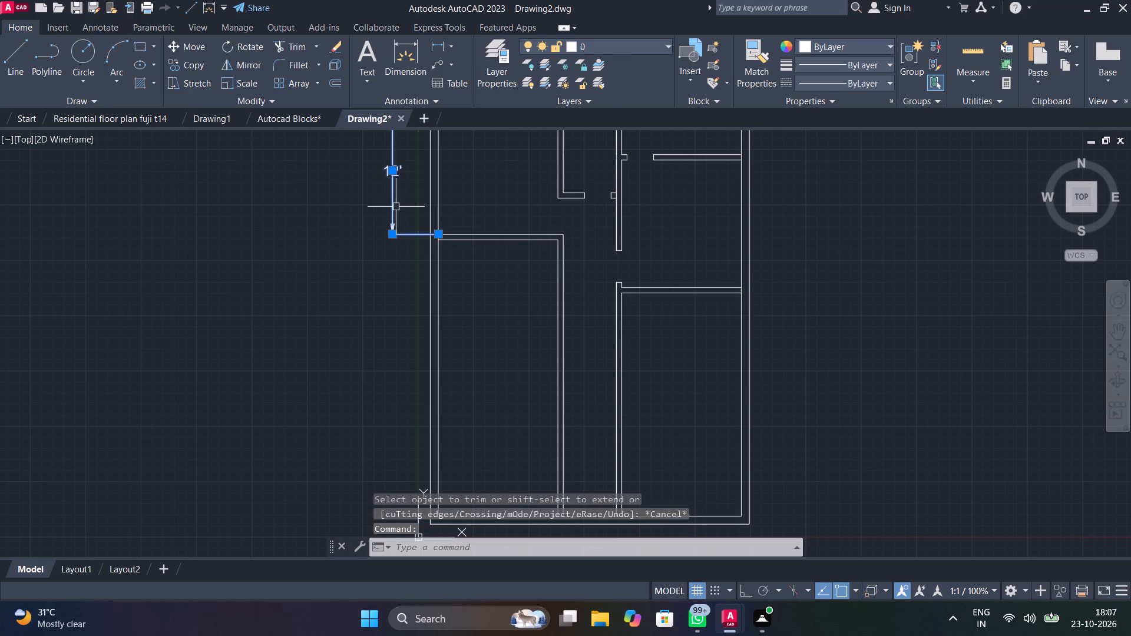
key("Delete")
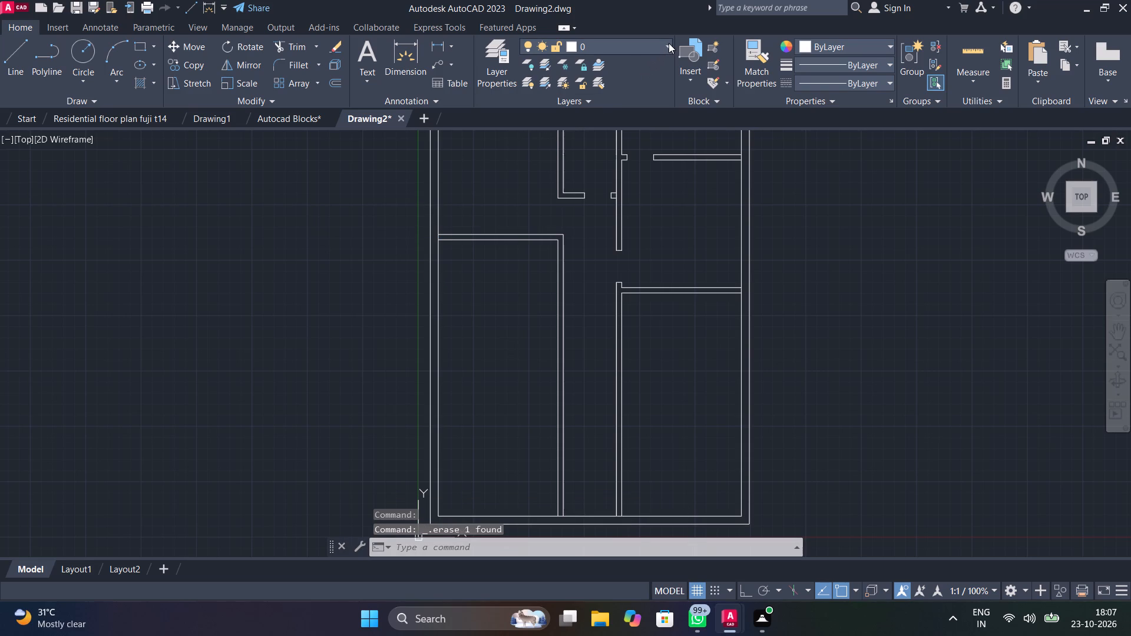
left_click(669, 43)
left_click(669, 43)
Offset the lower line of the lower-left room's top wall 11' downward into the room.
scroll(616, 310, "down", 1)
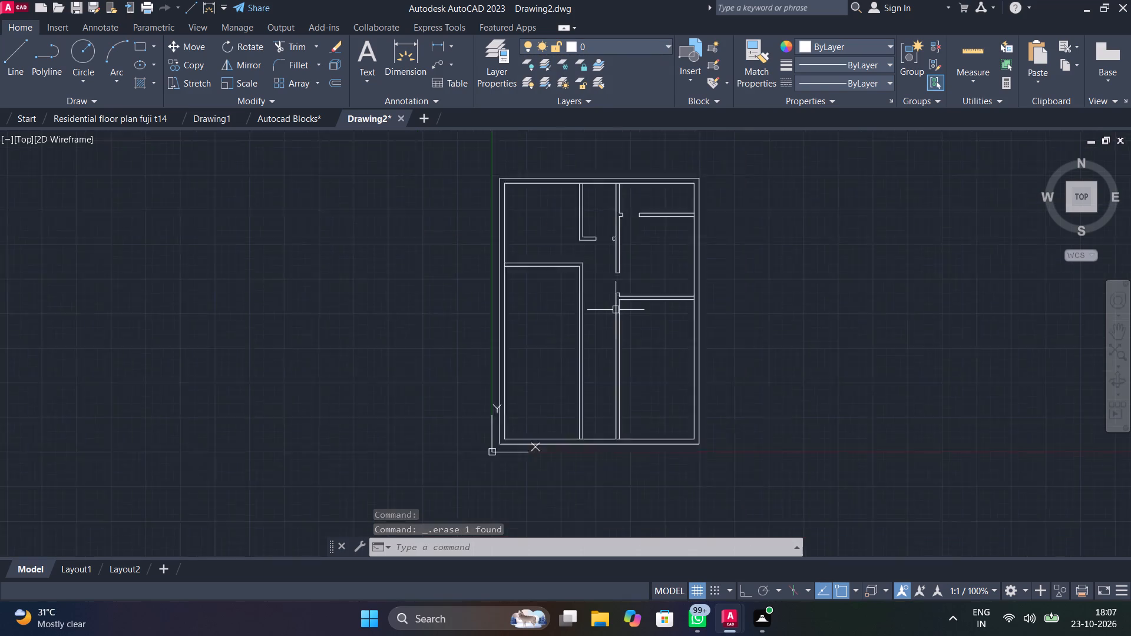
scroll(616, 310, "down", 1)
middle_click_drag(653, 369, 733, 366)
scroll(669, 350, "up", 1)
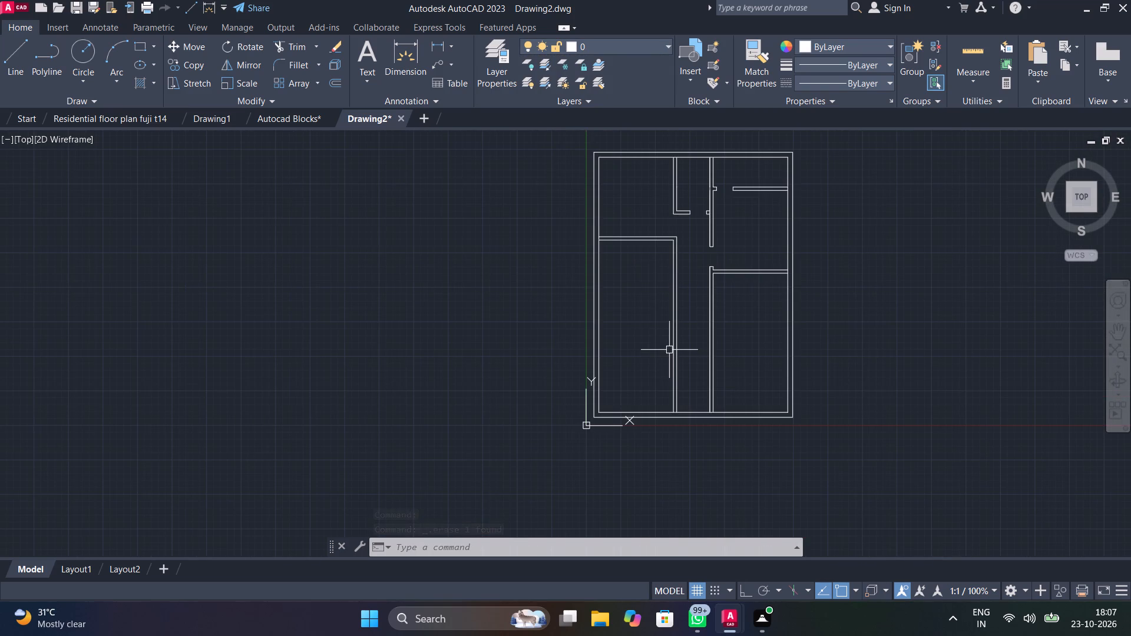
middle_click_drag(670, 312, 521, 352)
scroll(527, 273, "up", 2)
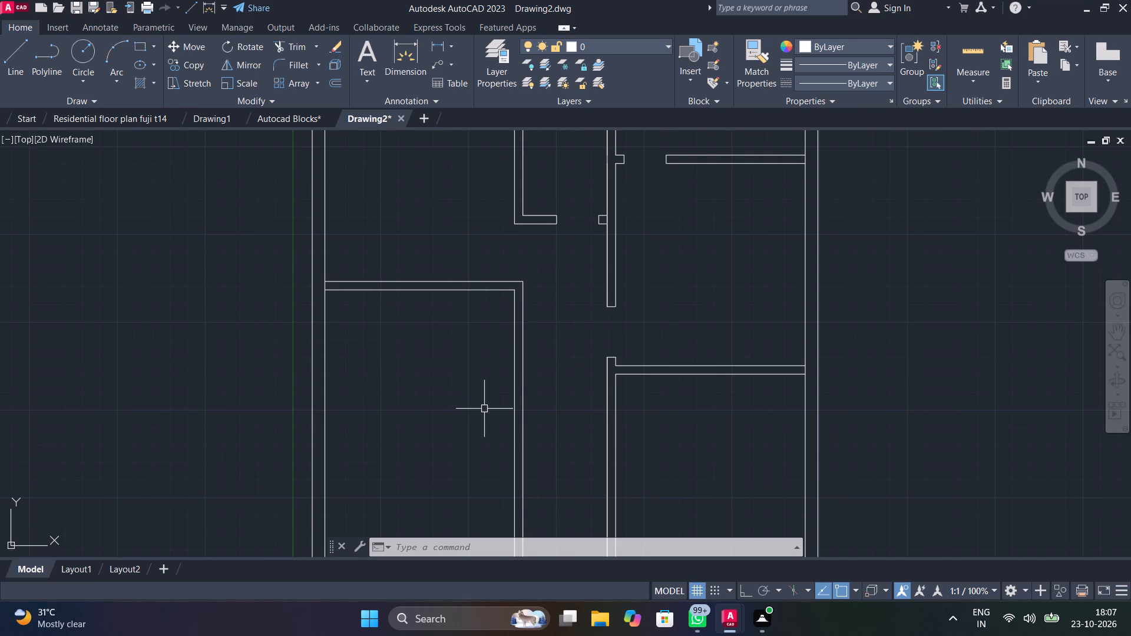
middle_click_drag(484, 409, 530, 354)
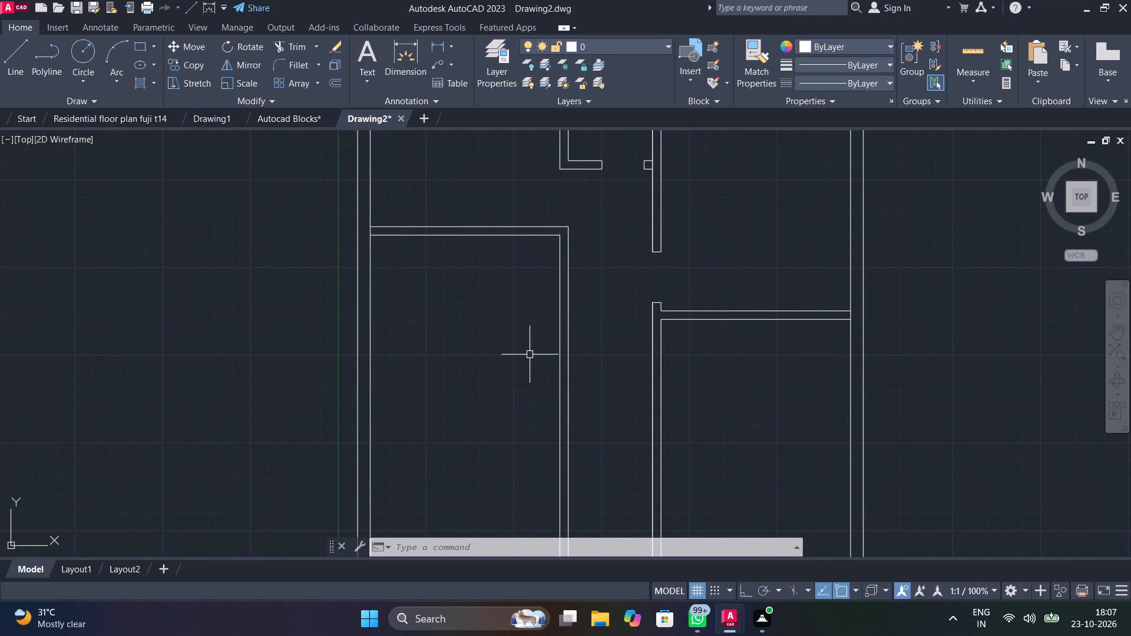
type("o")
key("space")
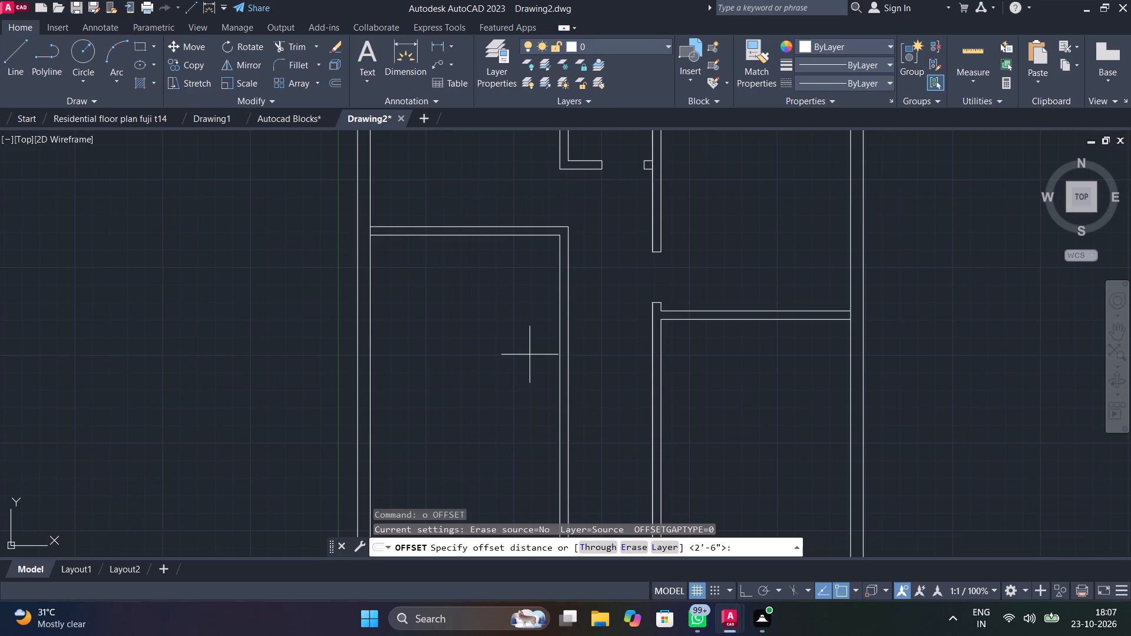
type("11'")
key("Return")
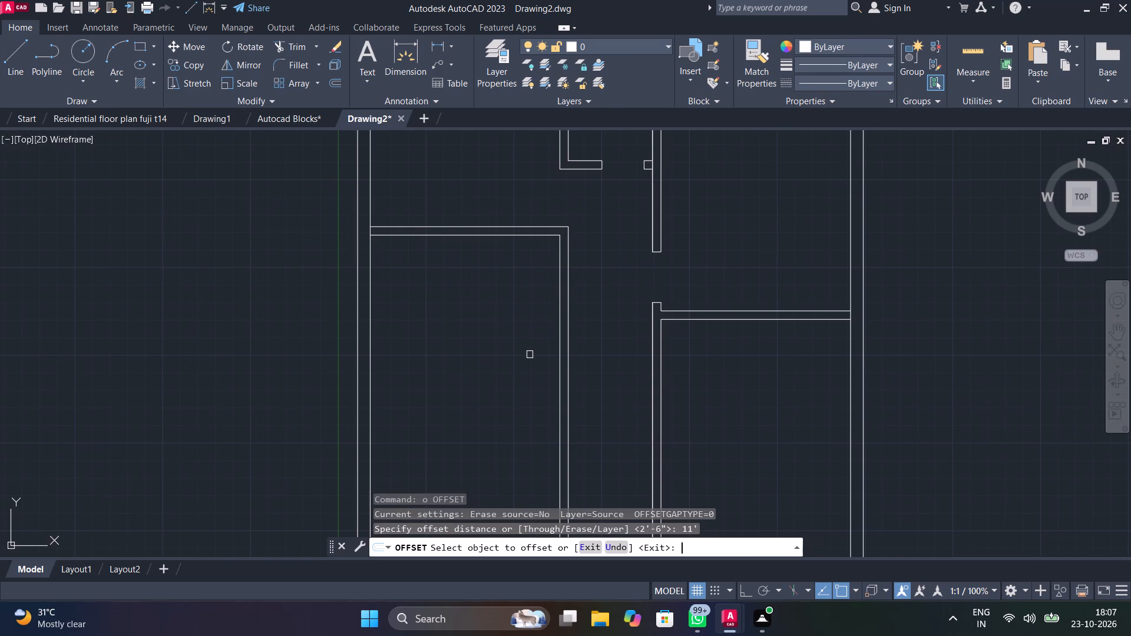
left_click(525, 236)
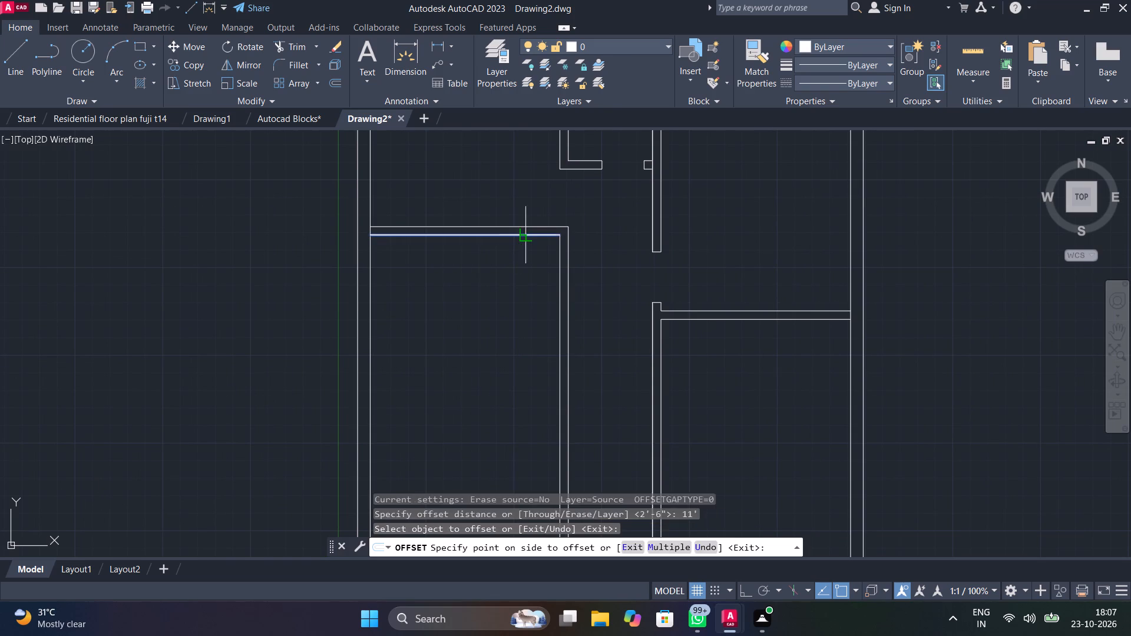
left_click(510, 343)
key("space")
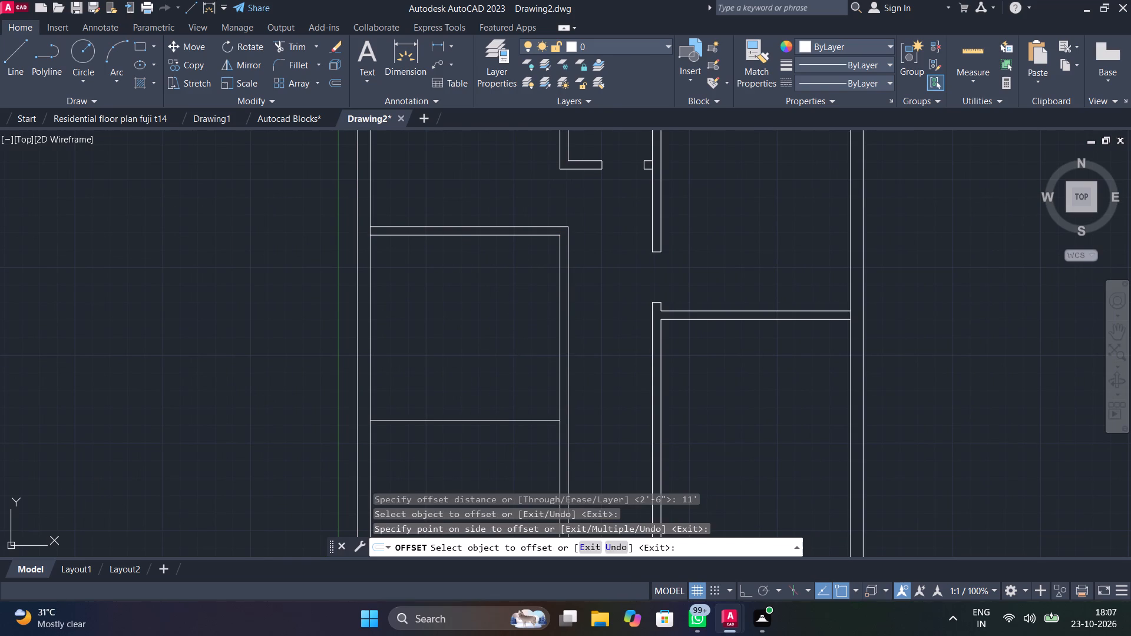
Offset the new horizontal line 6" downward to give the lower-left partition its thickness.
key("space")
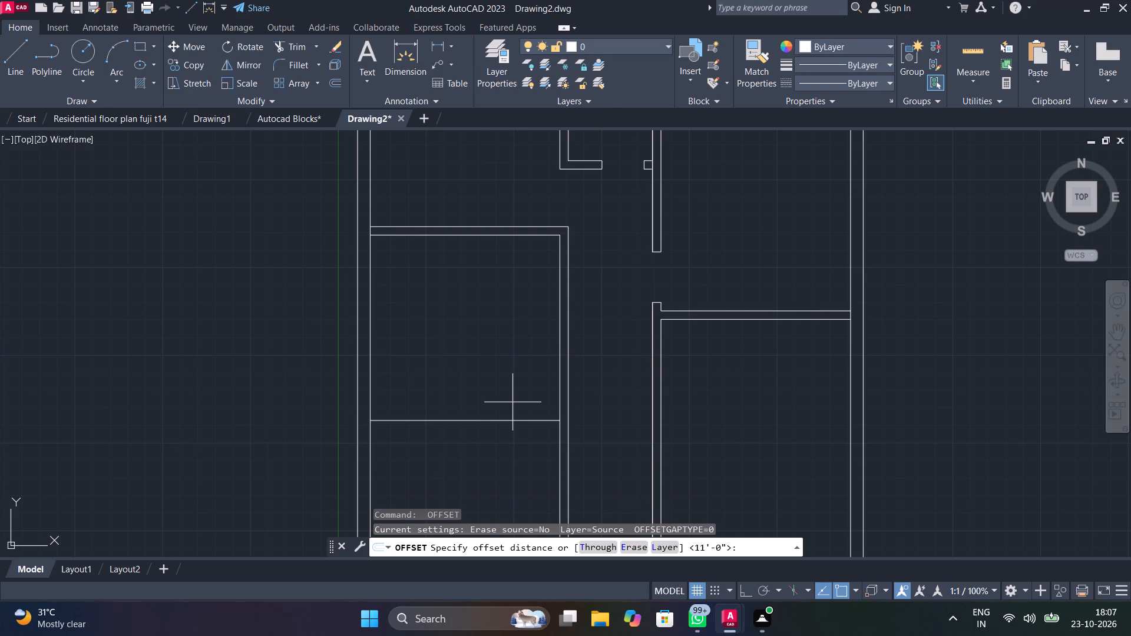
type("6\"")
key("Return")
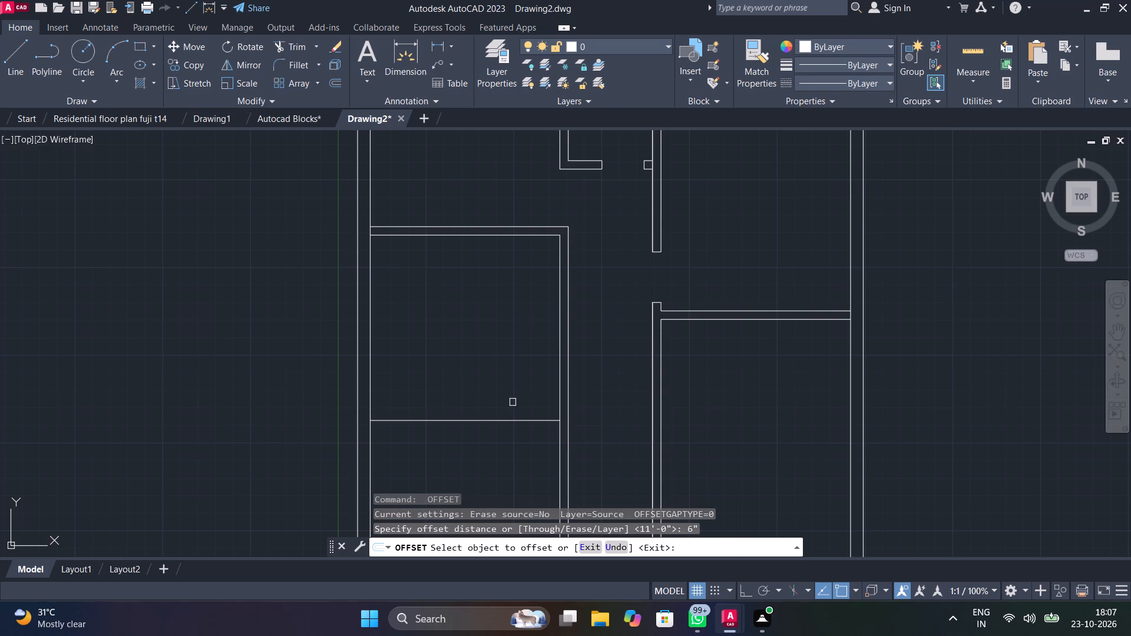
left_click(520, 420)
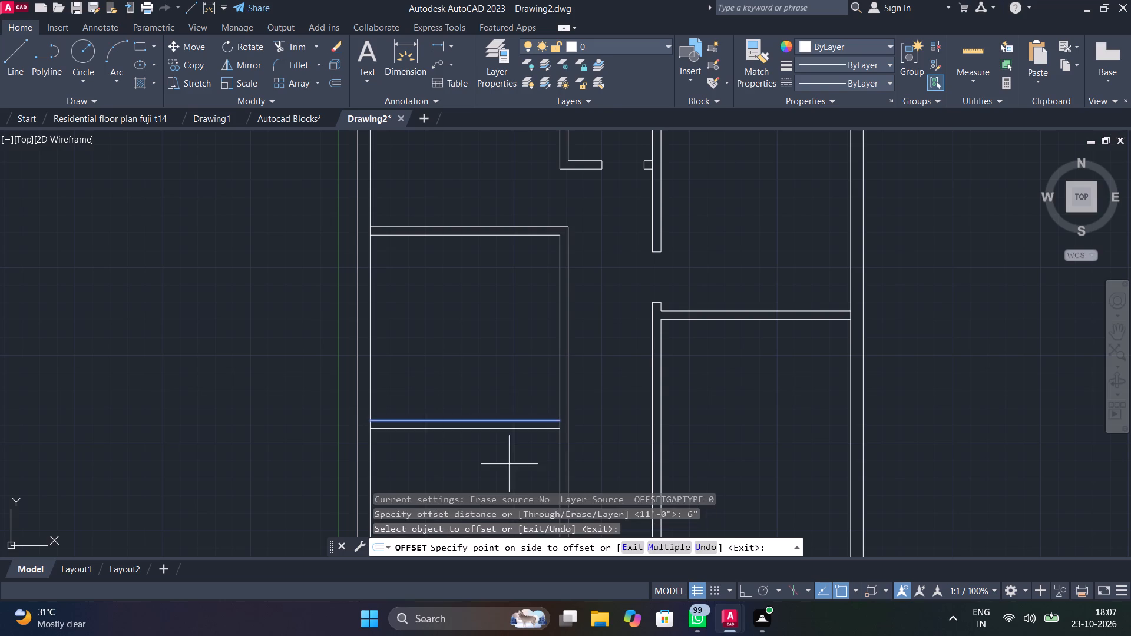
left_click(509, 464)
middle_click_drag(498, 471, 498, 305)
scroll(498, 306, "down", 1)
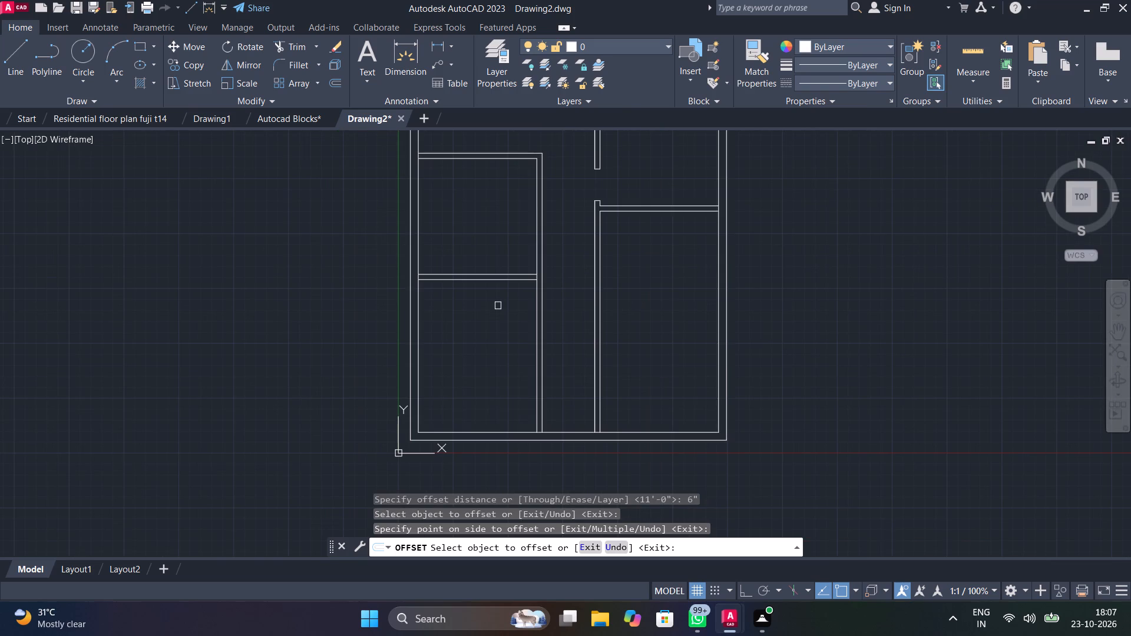
middle_click_drag(504, 310, 472, 379)
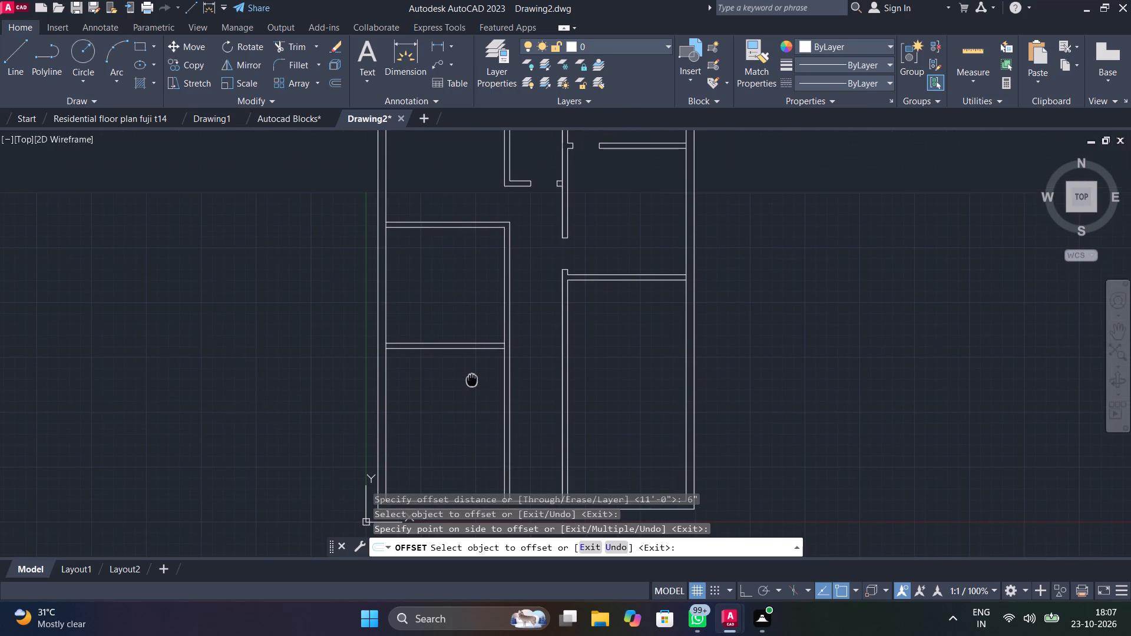
middle_click_drag(472, 379, 472, 381)
scroll(517, 323, "up", 1)
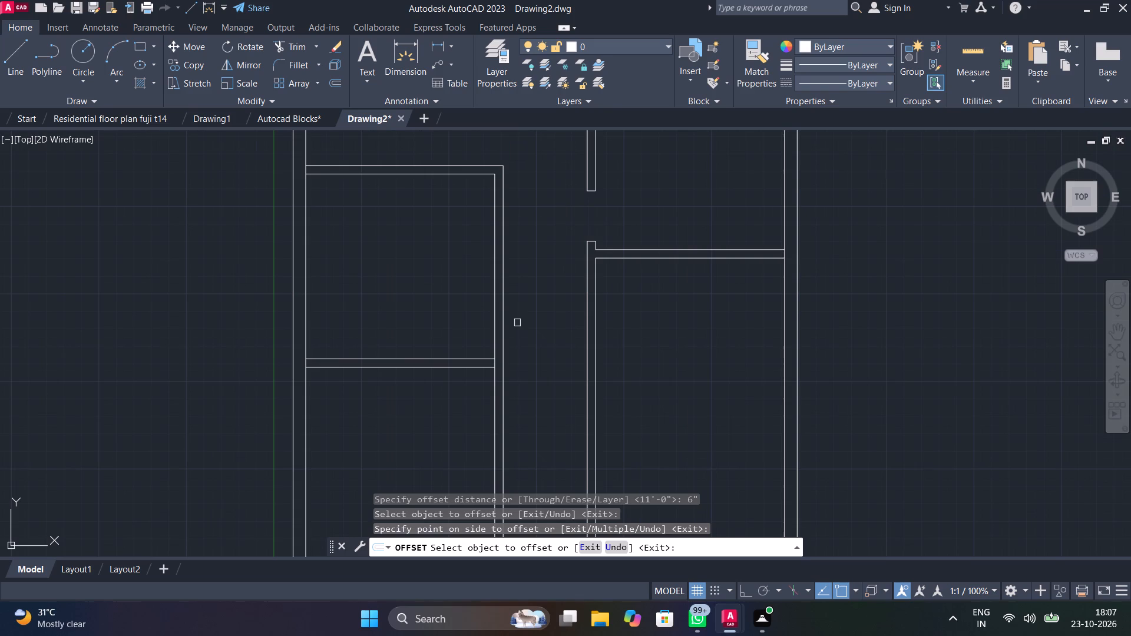
key("Escape")
Extend the upper line of the new horizontal partition across the left vertical partition to its far face.
type("ex")
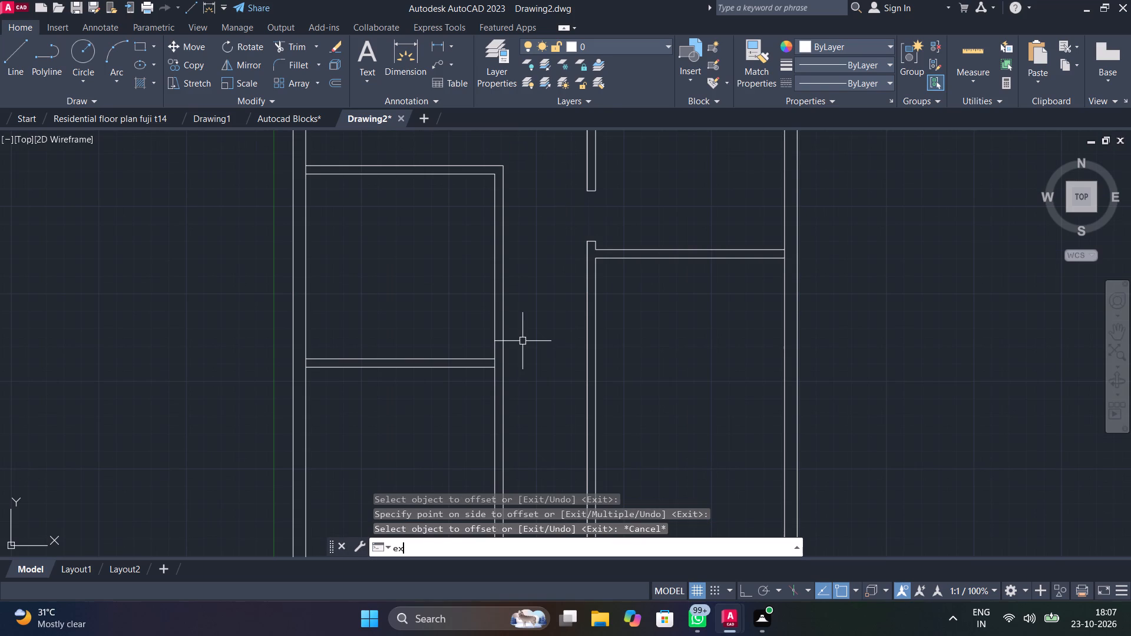
key("space")
left_click(474, 359)
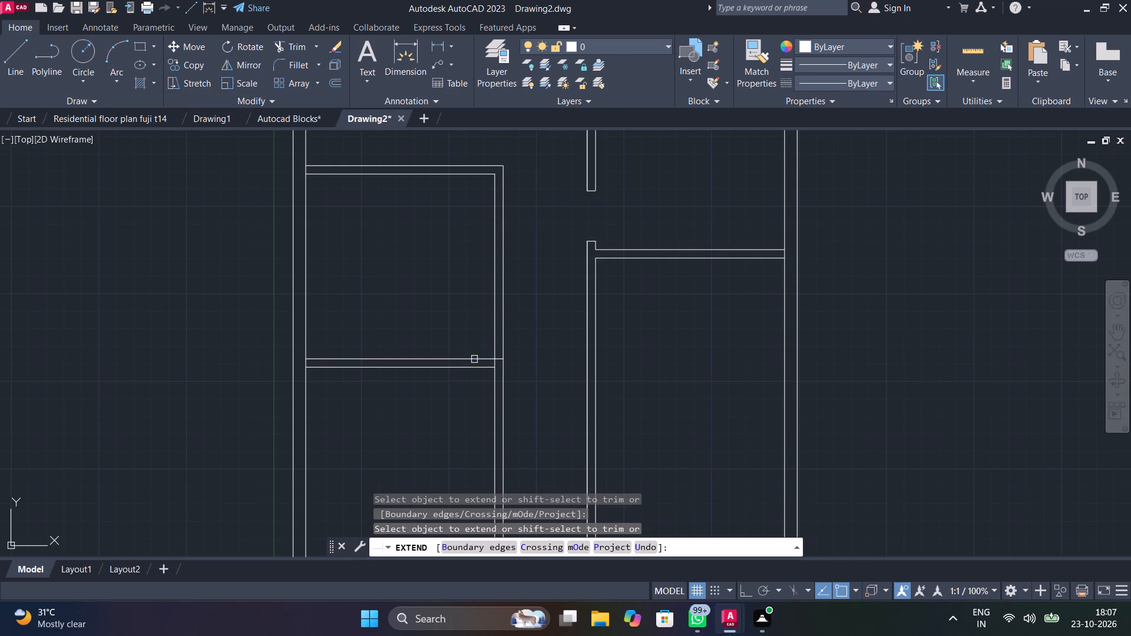
key("Escape")
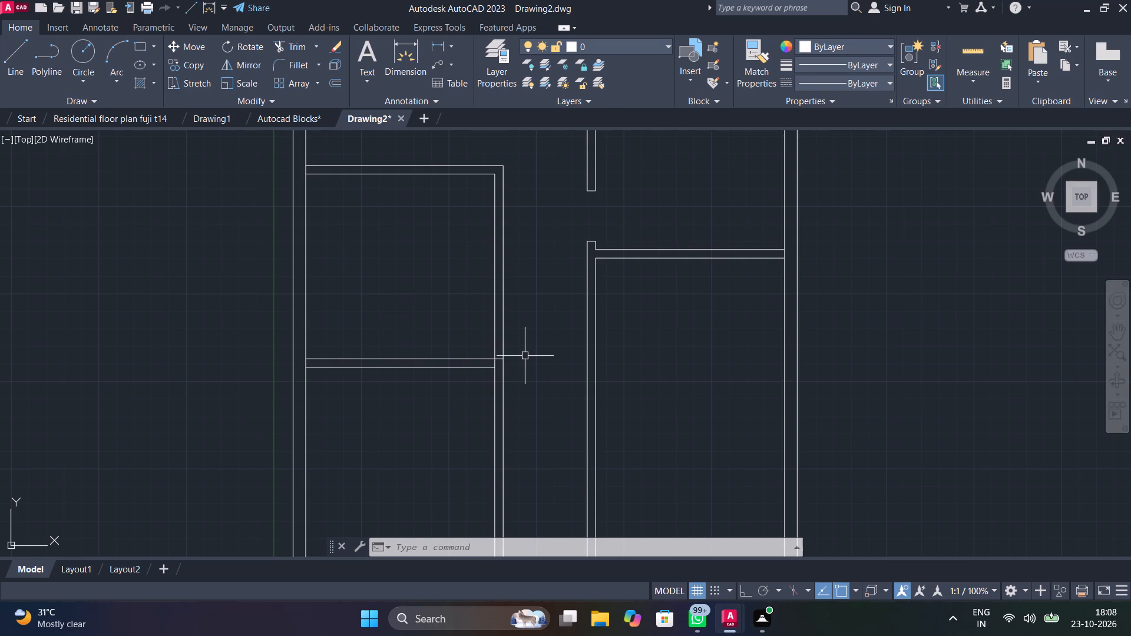
Mark a door opening above the new partition by offsetting its upper line 6" upward, and that copy 3' upward.
type("o")
key("space")
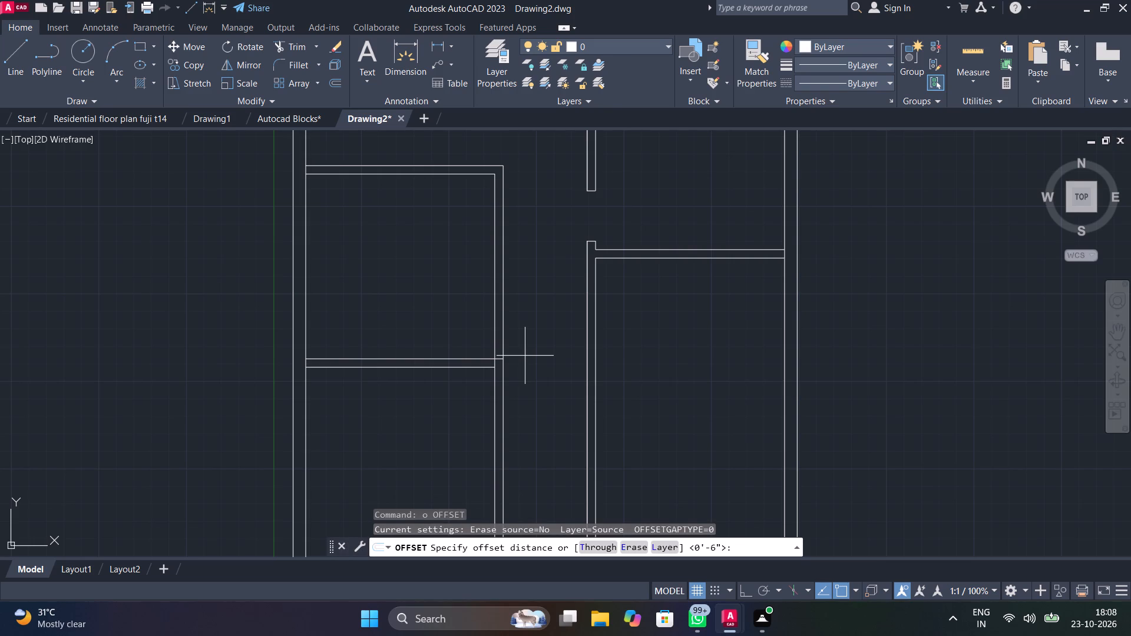
type("6\"")
key("Return")
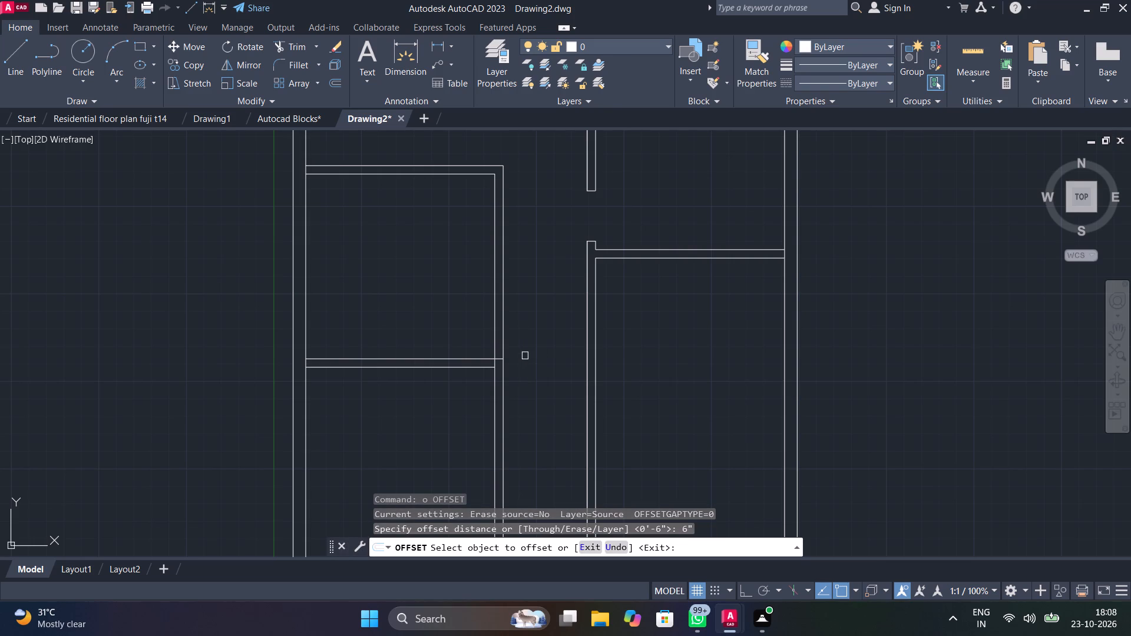
left_click(472, 359)
left_click(476, 340)
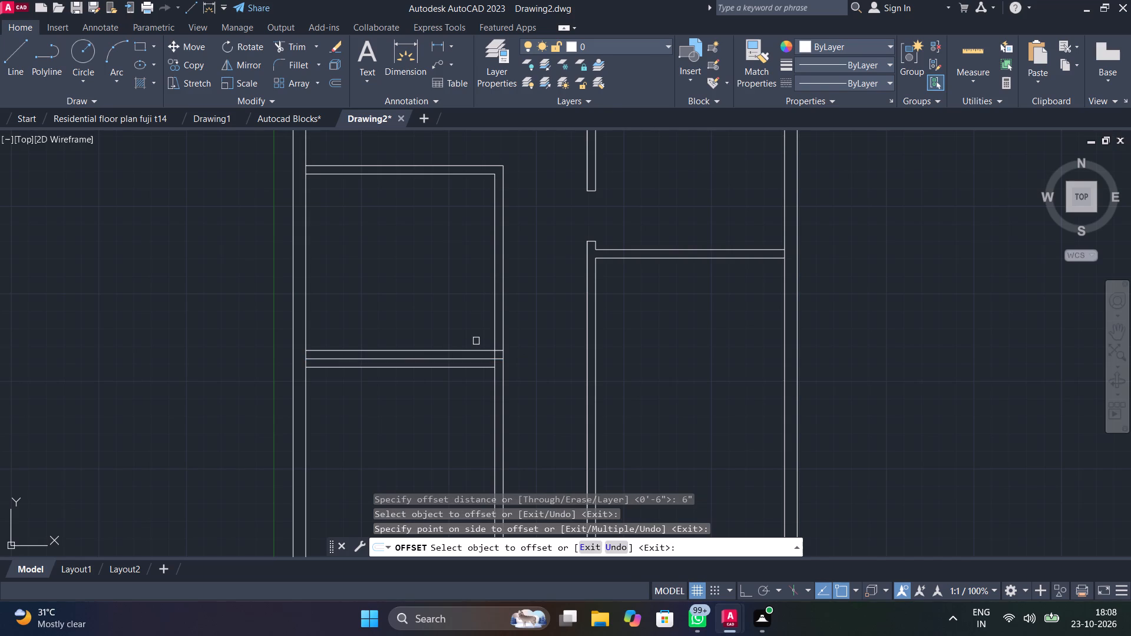
key("space")
key("space")
type("3'")
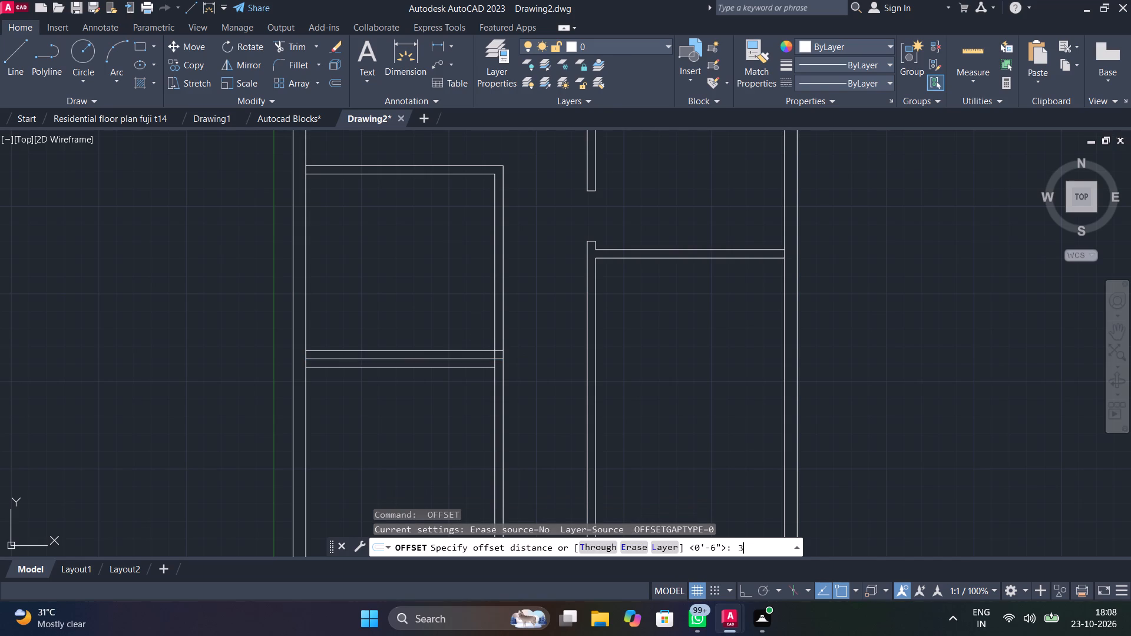
key("Return")
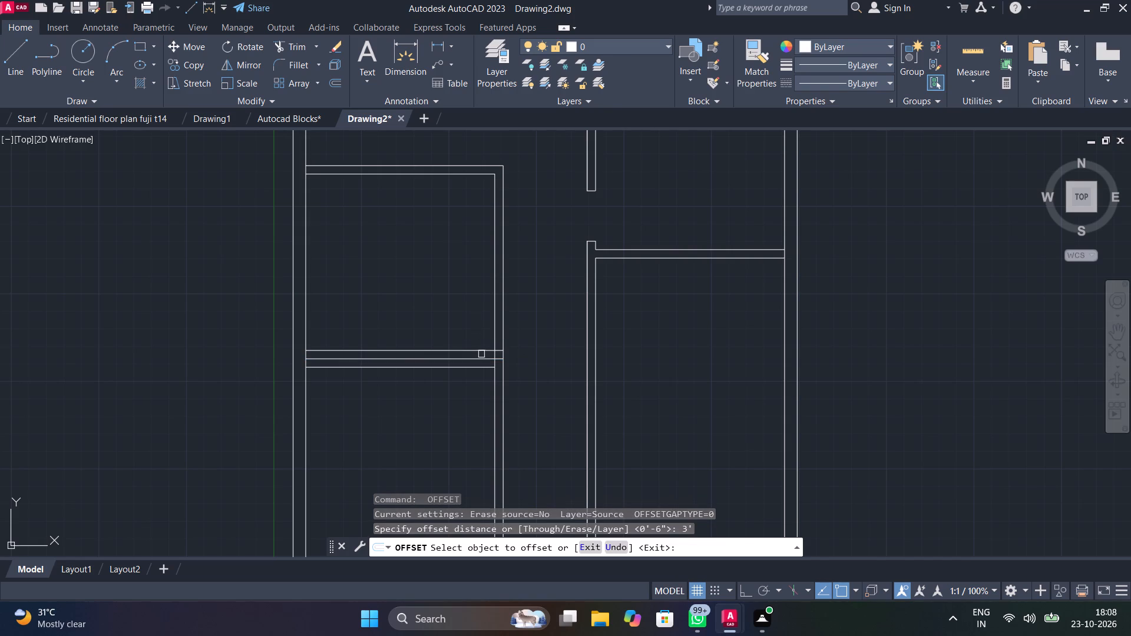
left_click(482, 350)
left_click(472, 316)
key("Escape")
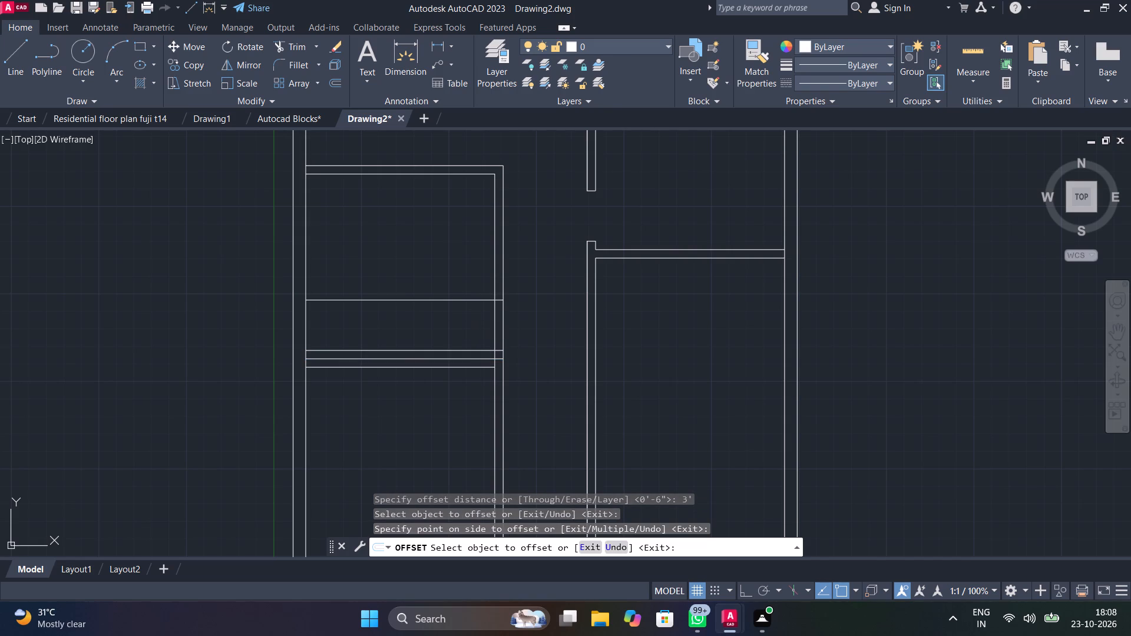
Trim the left vertical partition between the two door lines, and remove their excess inside the room and the overlapping line at the junction.
type("tr")
key("space")
left_click_drag(483, 331, 483, 330)
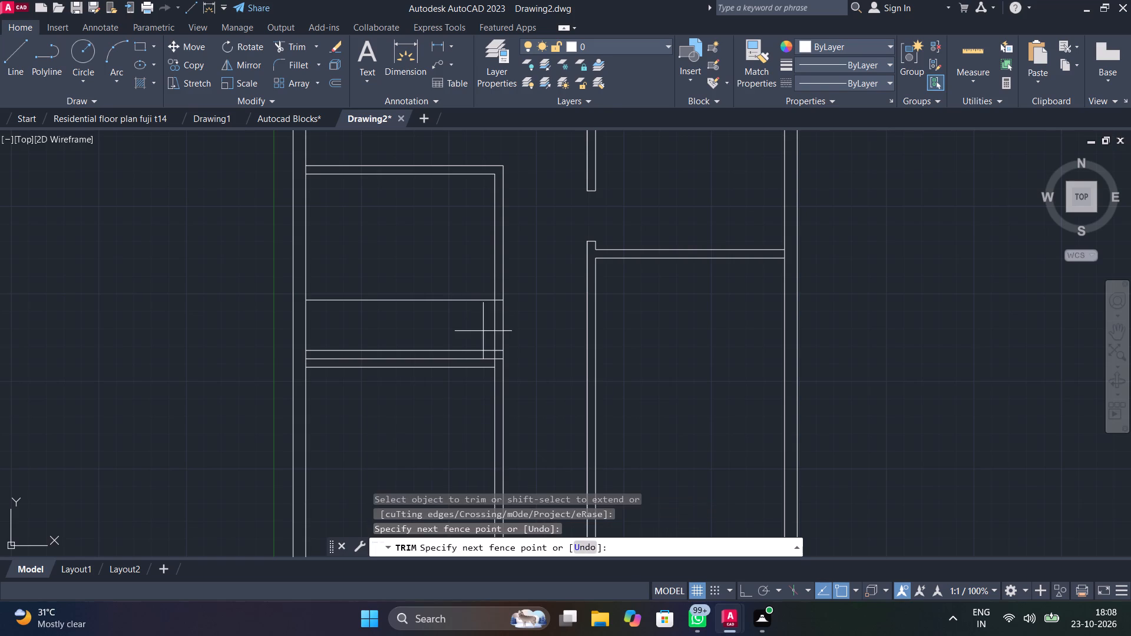
left_click_drag(483, 330, 541, 321)
left_click_drag(454, 278, 455, 316)
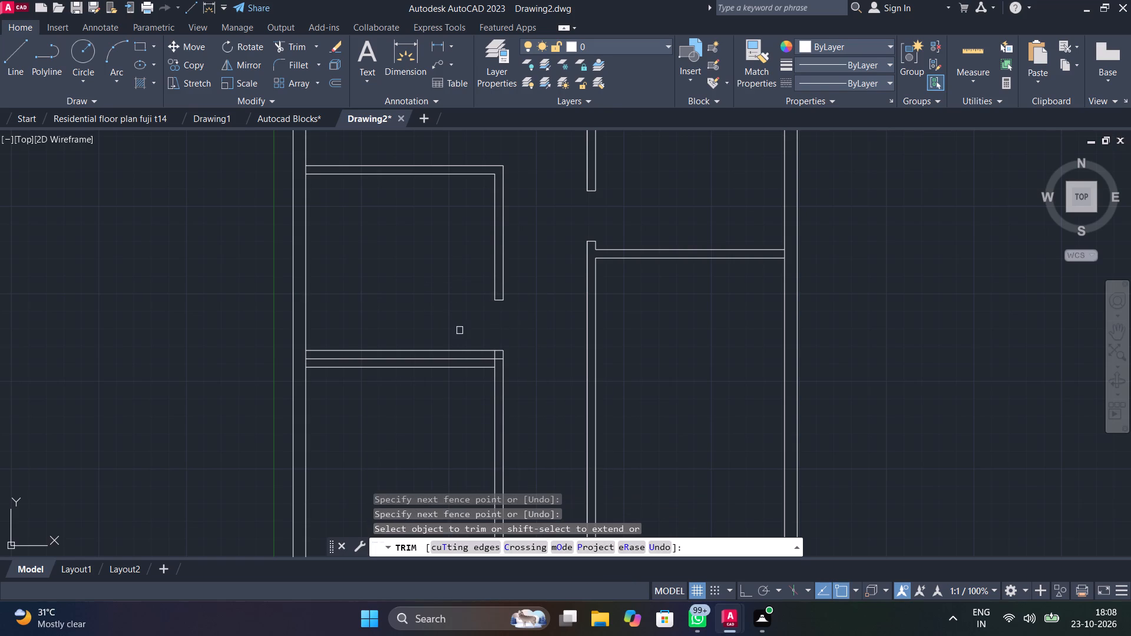
left_click(468, 346)
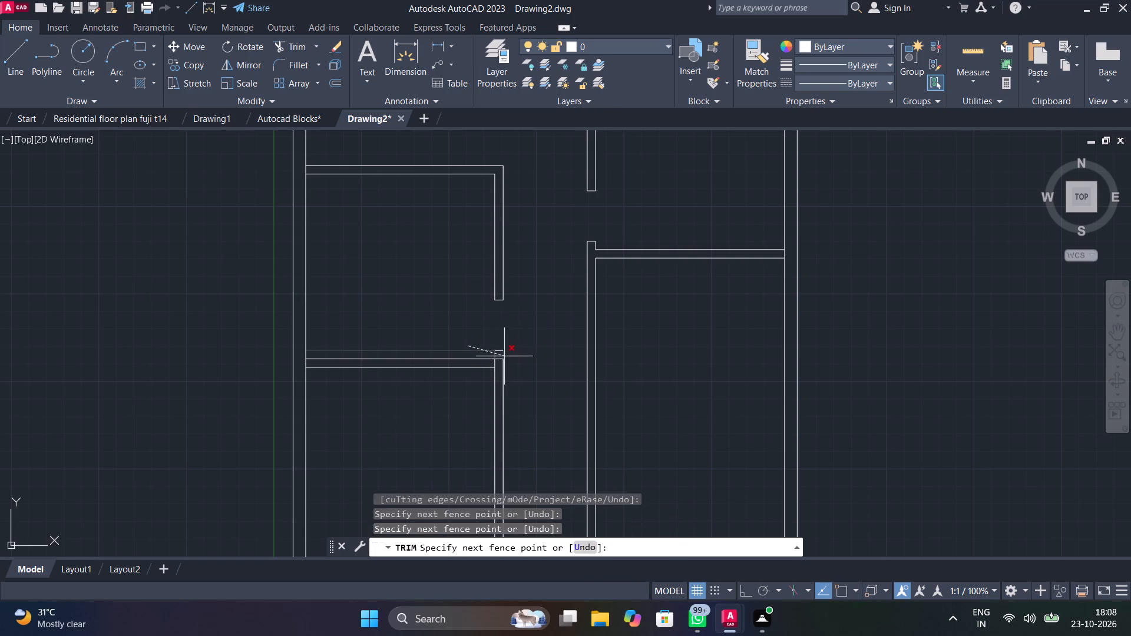
scroll(504, 356, "up", 1)
left_click(446, 352)
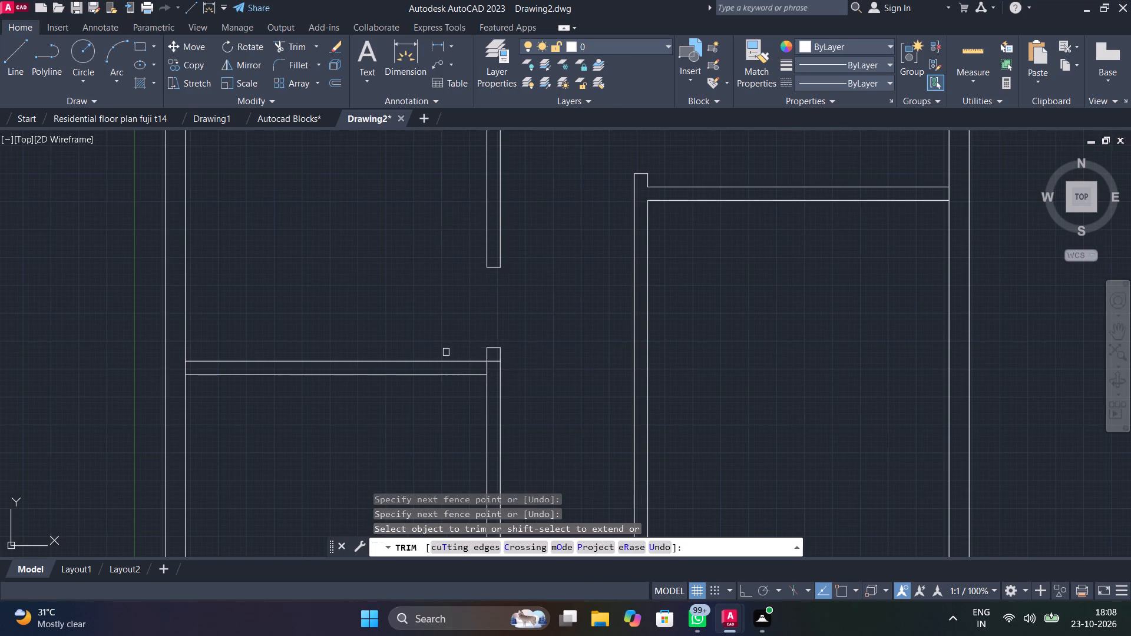
scroll(504, 365, "up", 2)
left_click_drag(479, 352, 477, 364)
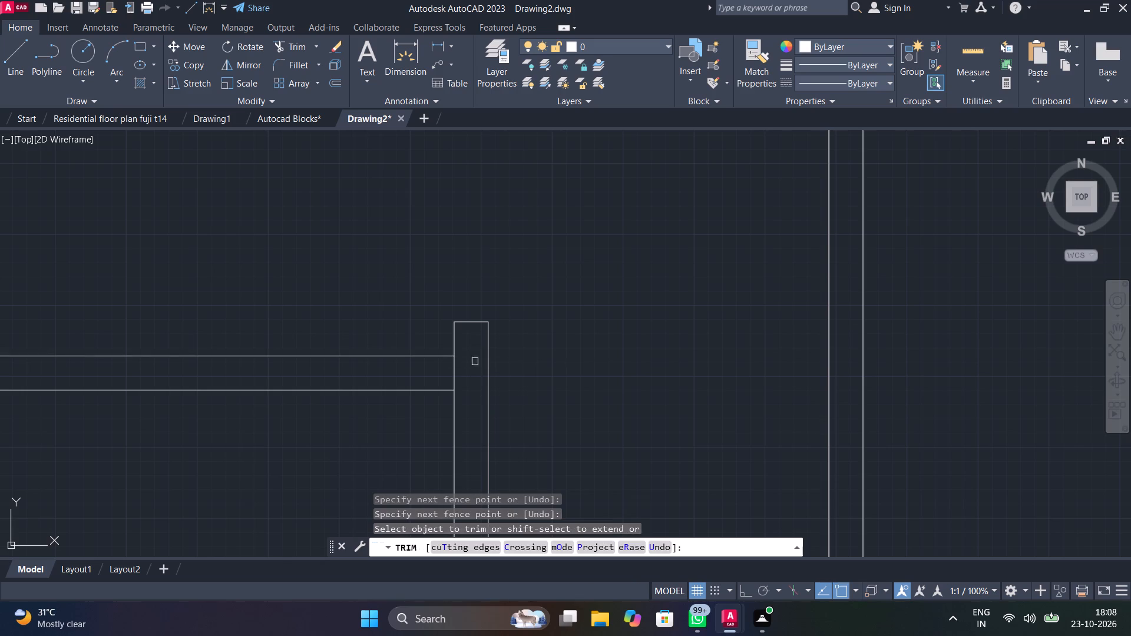
Look over the new partition, its door opening and the lower rooms down to the bottom outer wall.
scroll(472, 352, "down", 2)
scroll(513, 403, "down", 2)
middle_click_drag(521, 418, 510, 365)
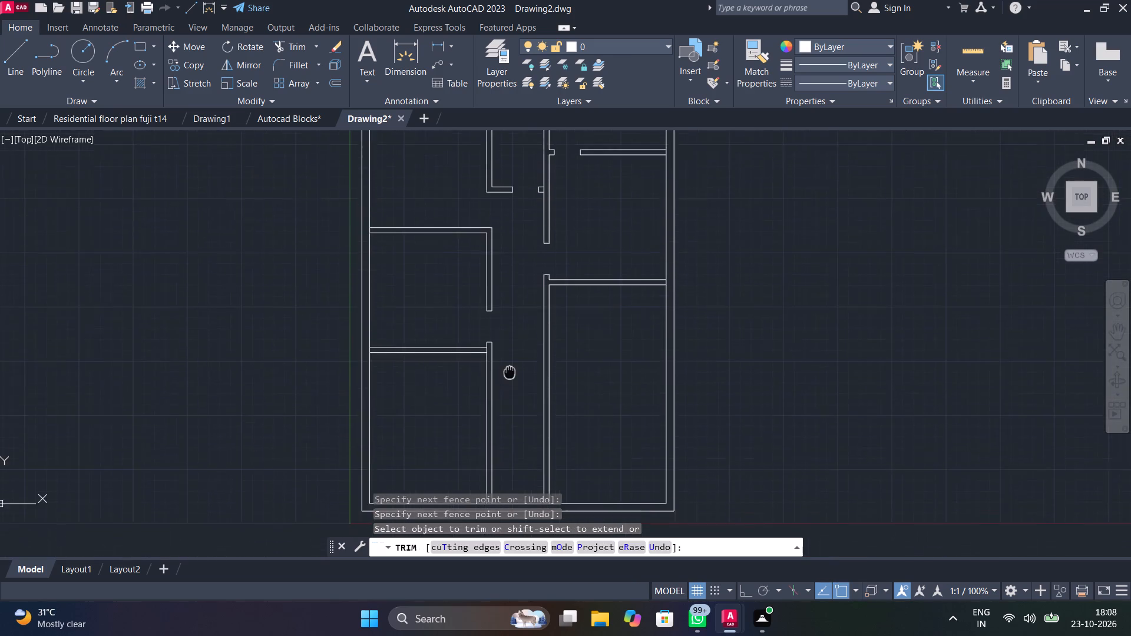
middle_click_drag(510, 365, 512, 339)
scroll(512, 339, "up", 1)
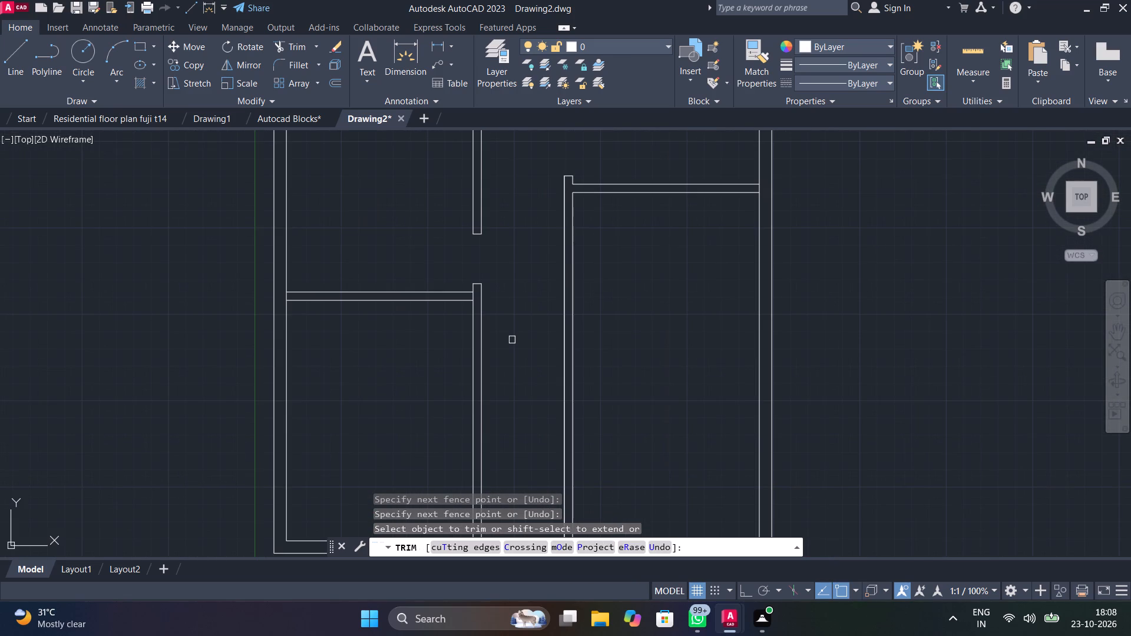
scroll(514, 340, "down", 1)
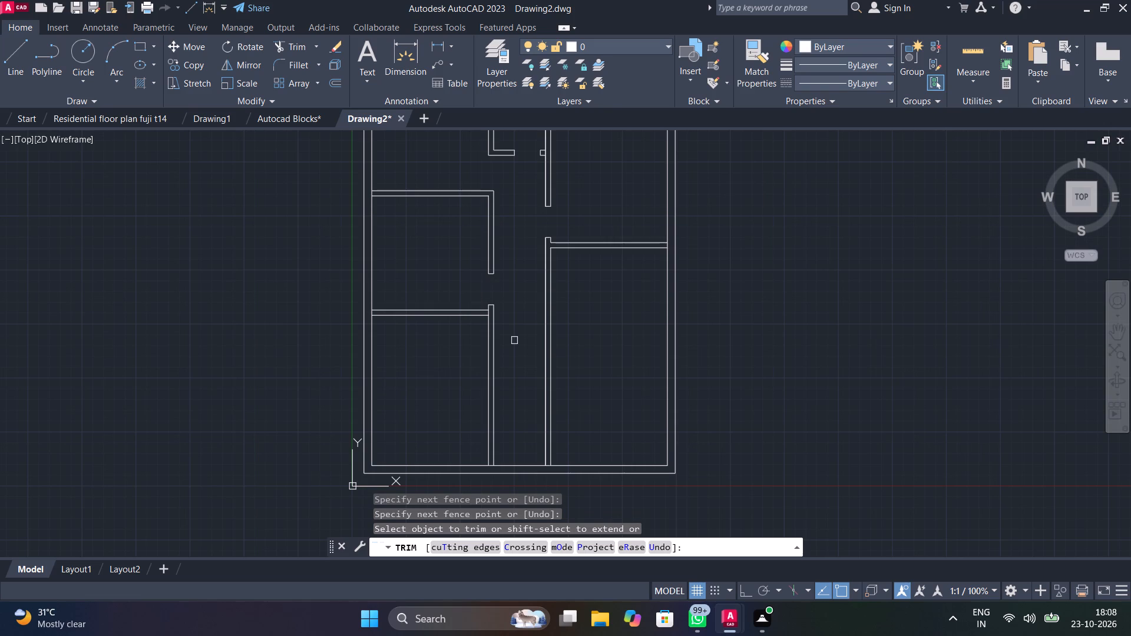
scroll(526, 344, "down", 2)
middle_click_drag(528, 356, 637, 249)
scroll(603, 279, "up", 3)
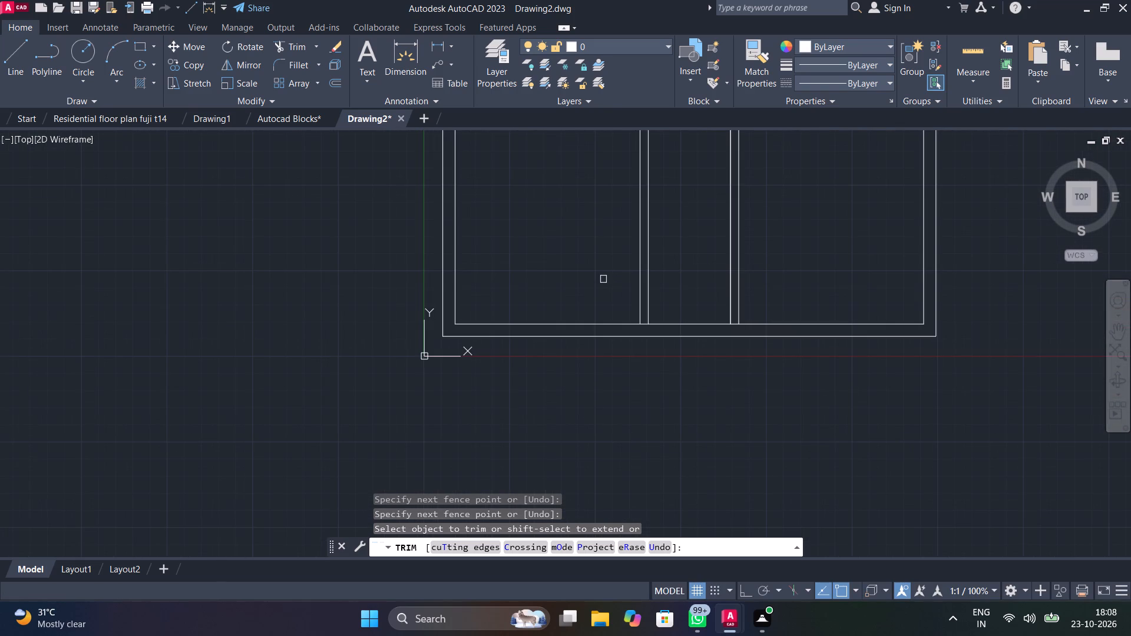
key("space")
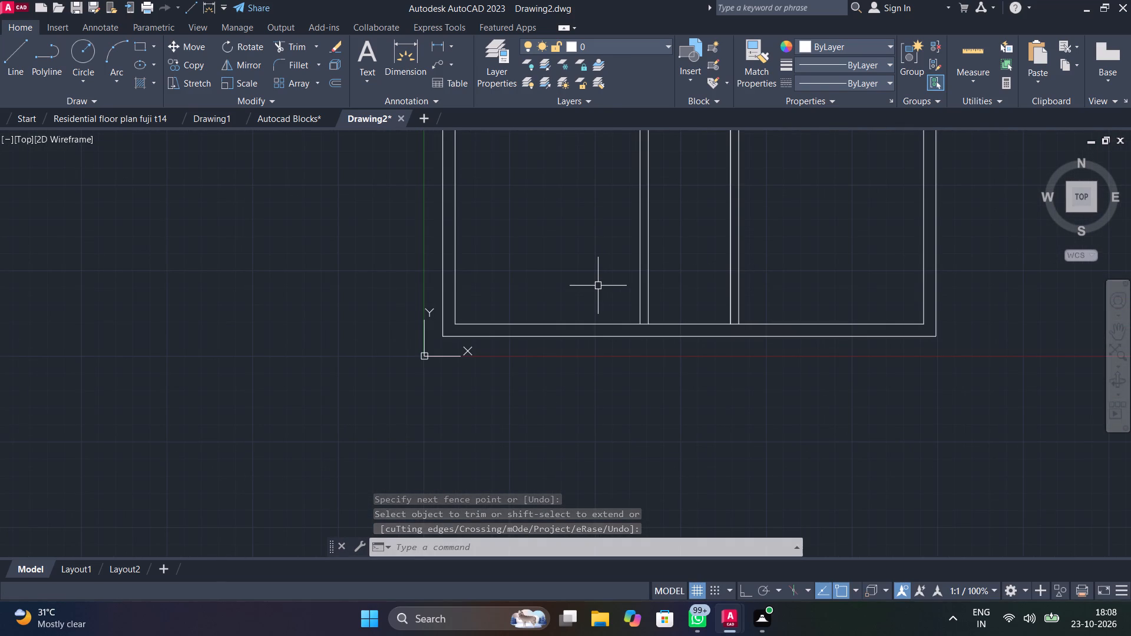
Create a horizontal partition by offsetting the bottom wall's inner line 7'7" upward and that copy another 6" upward.
type("o")
key("space")
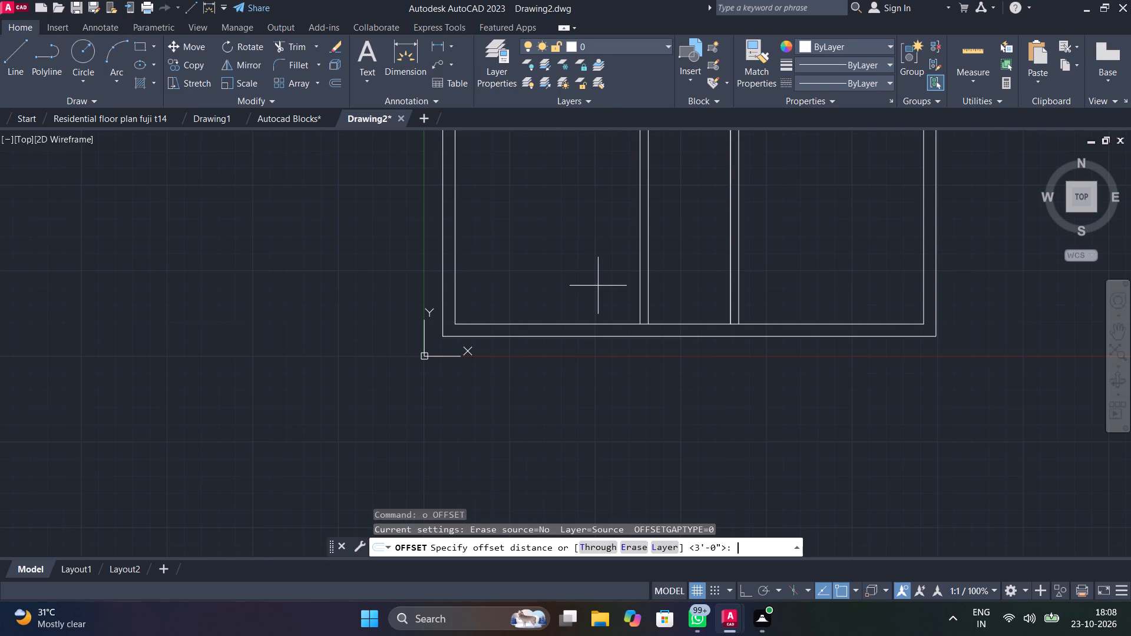
type("7'7\"")
key("Return")
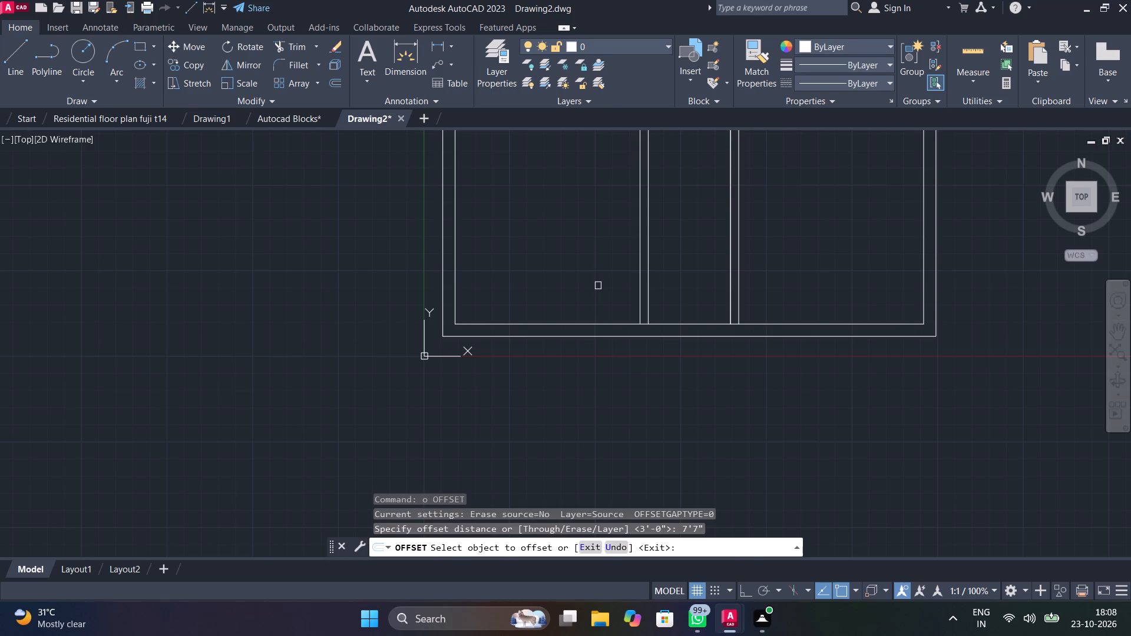
left_click(586, 320)
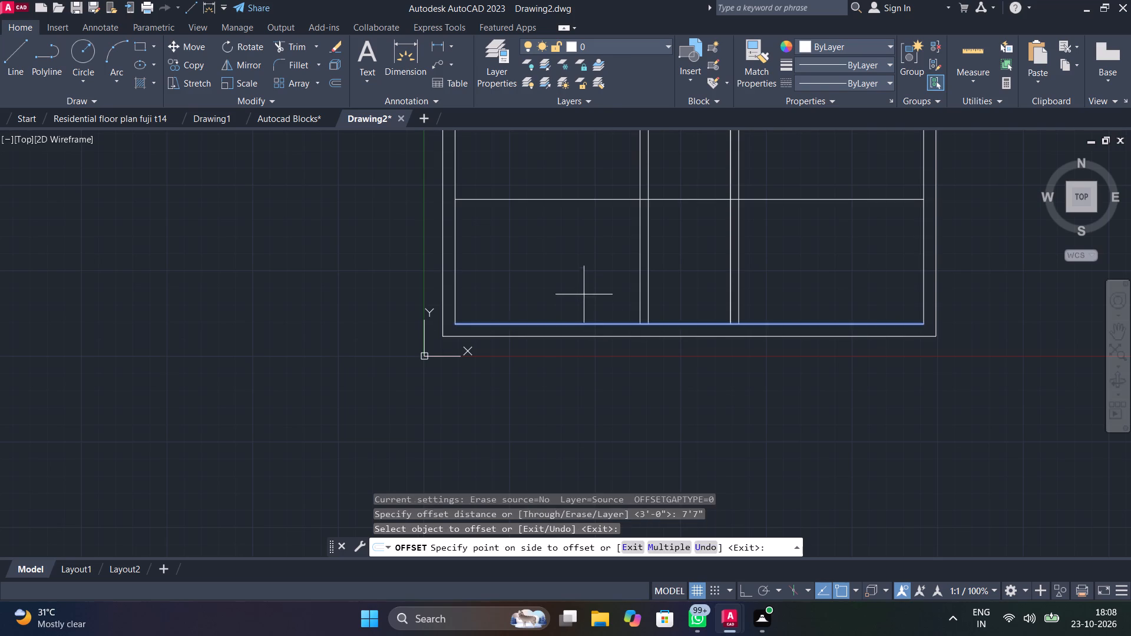
left_click(584, 294)
middle_click_drag(584, 294, 580, 458)
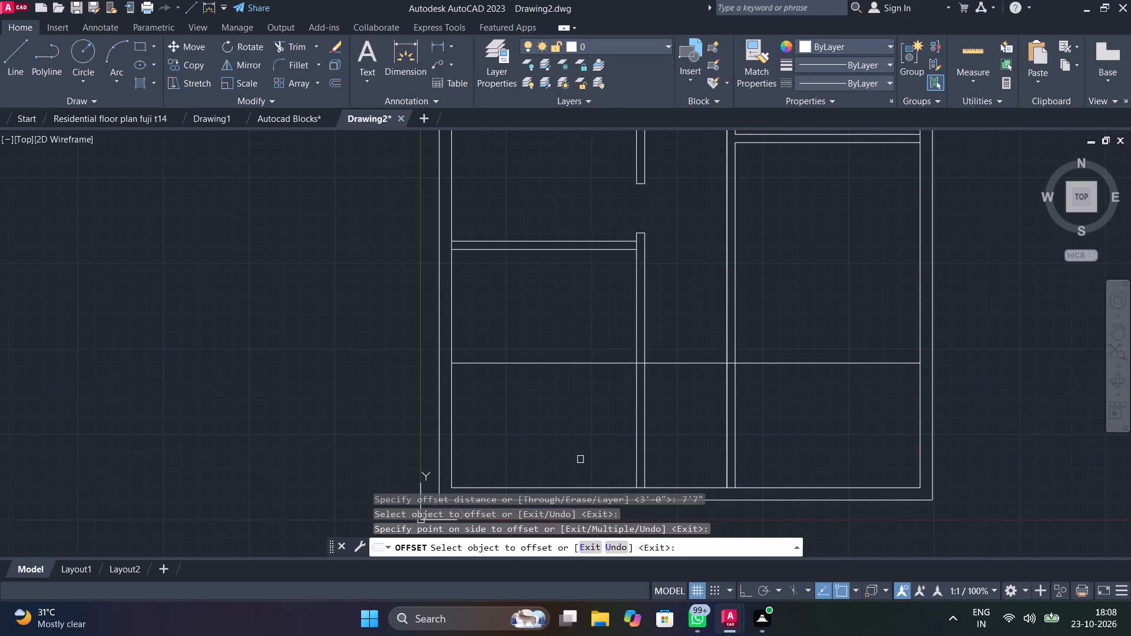
key("space")
key("space")
type("6\"")
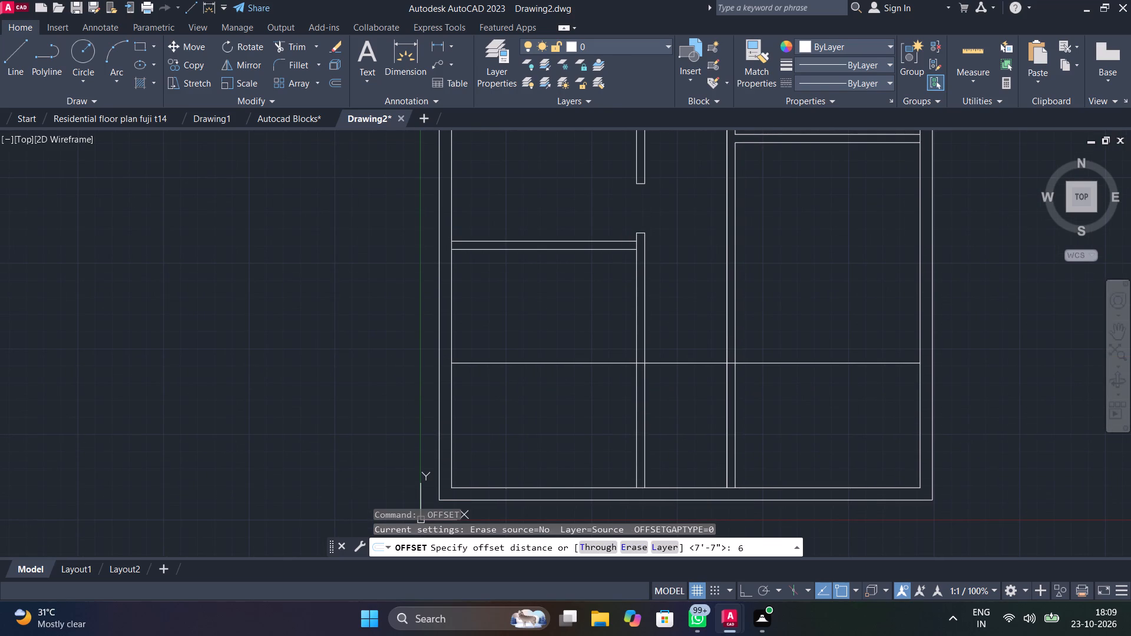
key("Return")
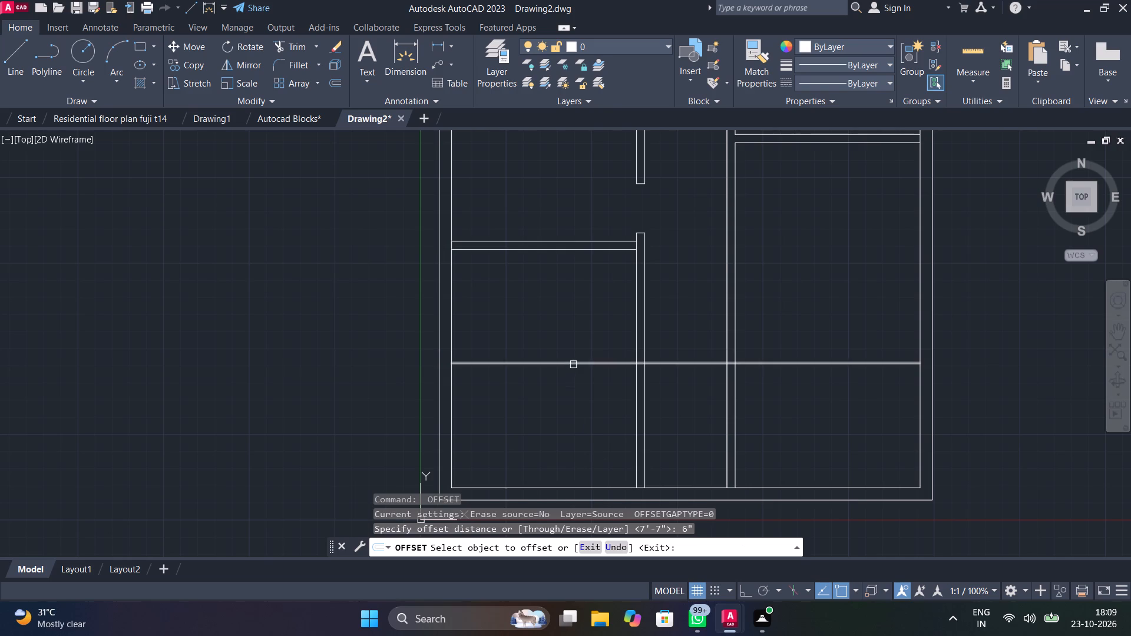
left_click(573, 363)
left_click(575, 344)
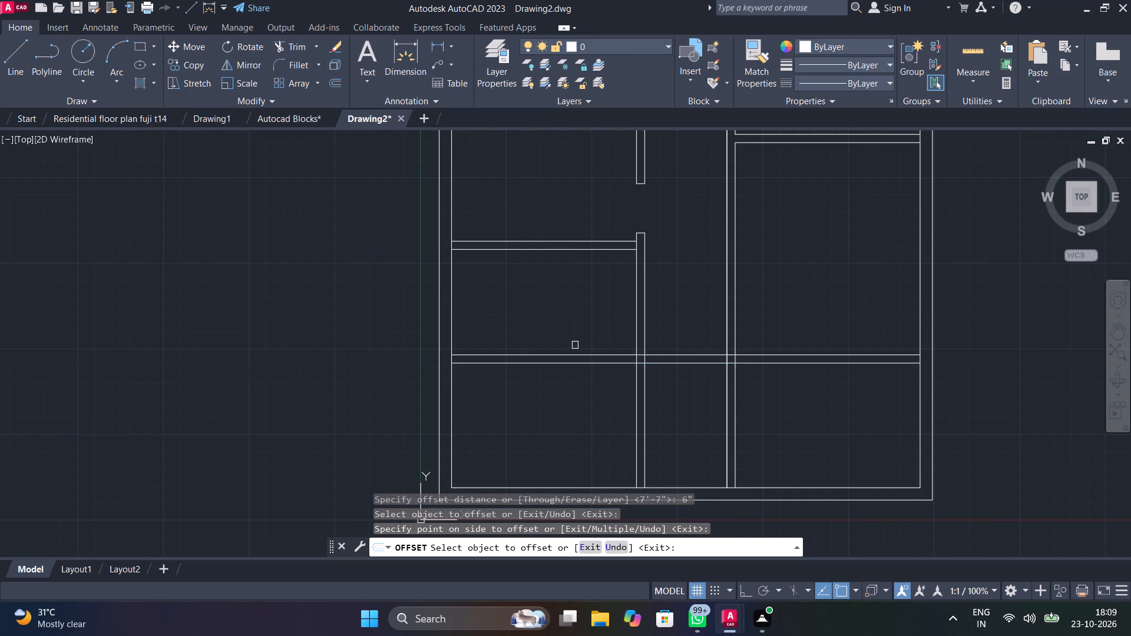
key("space")
Measure the vertical clear distance between the upper-left partition and the new horizontal partition.
left_click(441, 49)
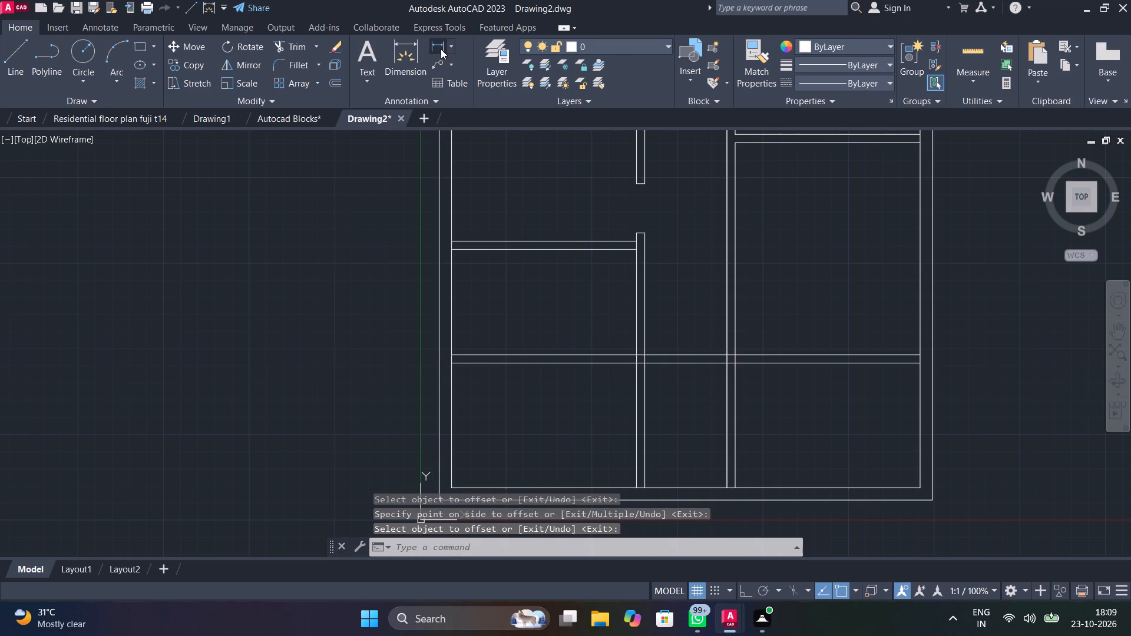
left_click(630, 251)
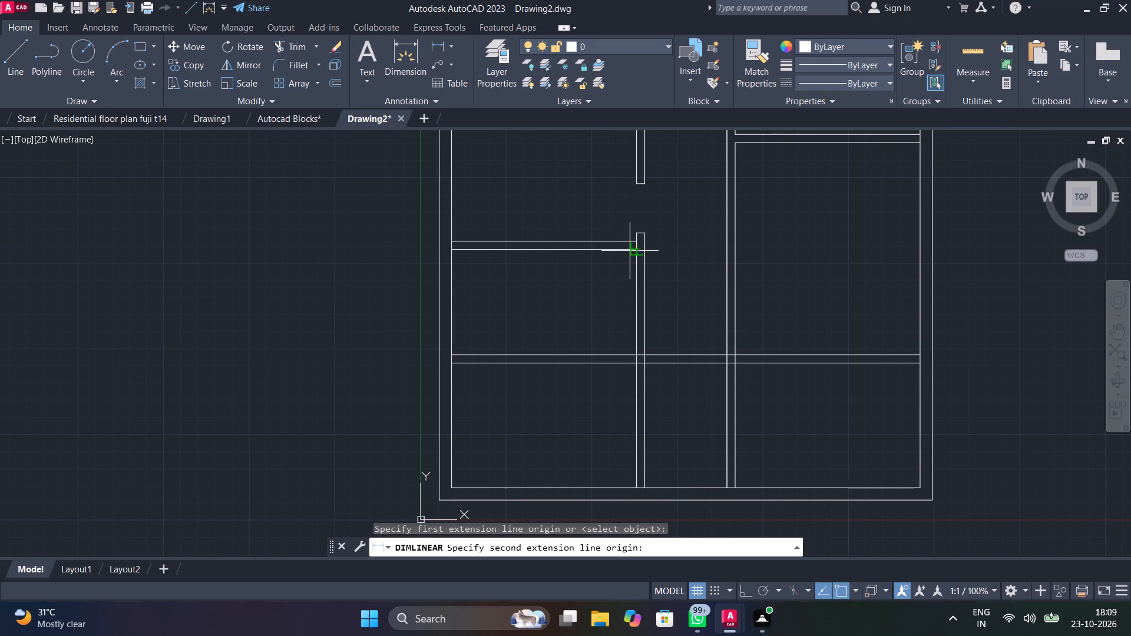
left_click(637, 352)
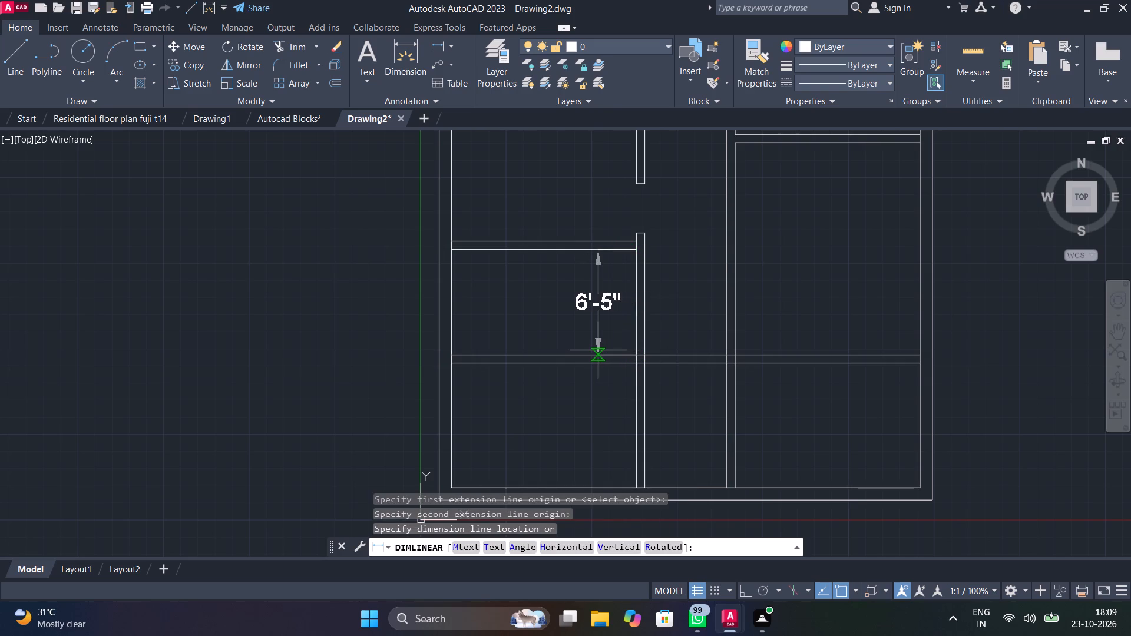
key("Escape")
Extend the lower line of the upper-left partition across the left vertical partition to its far face.
middle_click_drag(609, 339, 501, 315)
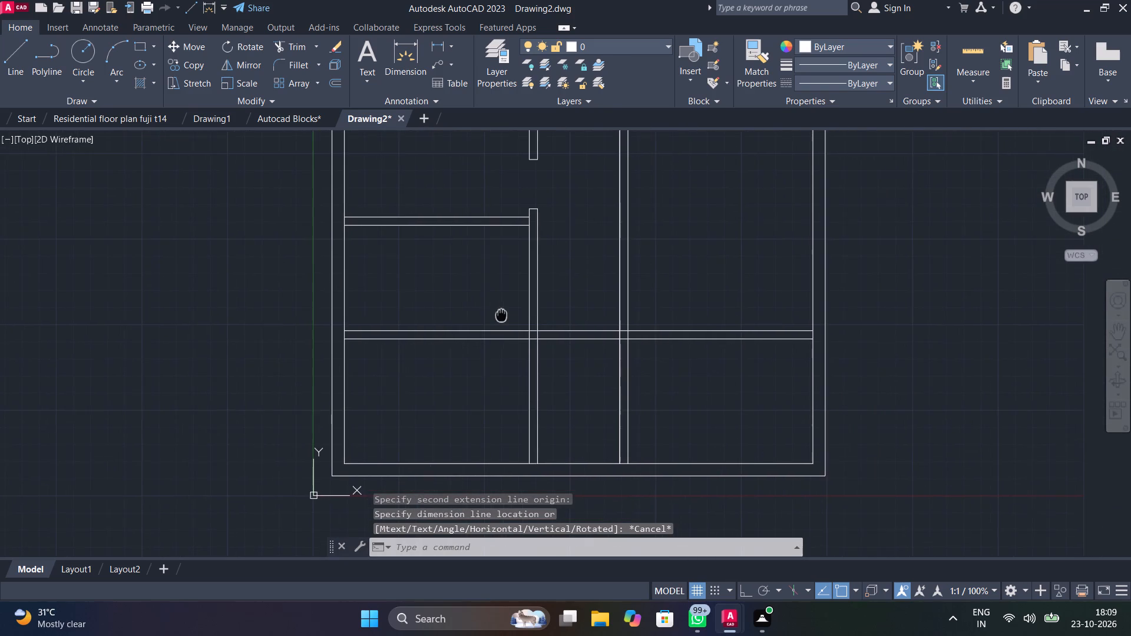
middle_click_drag(501, 315, 496, 355)
scroll(496, 355, "up", 1)
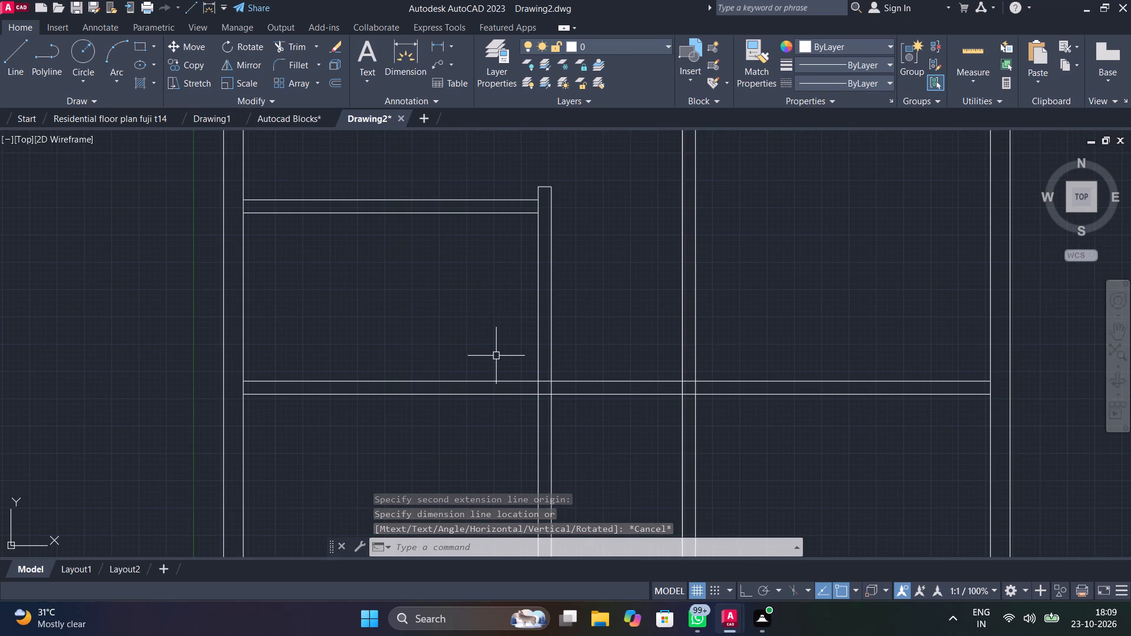
type("ex")
key("space")
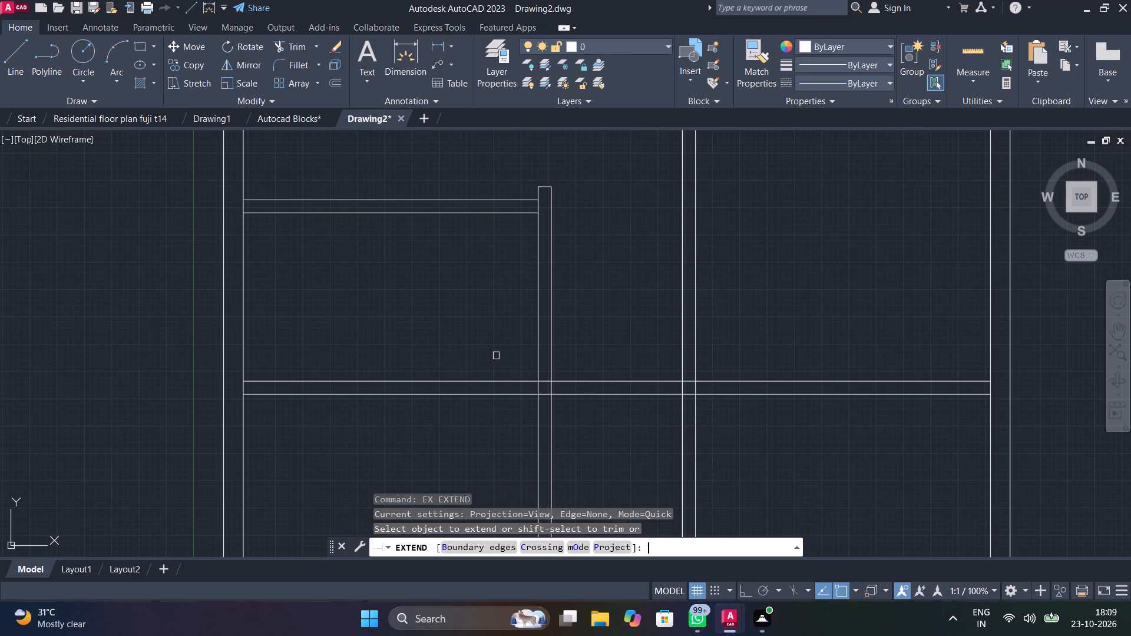
left_click(515, 215)
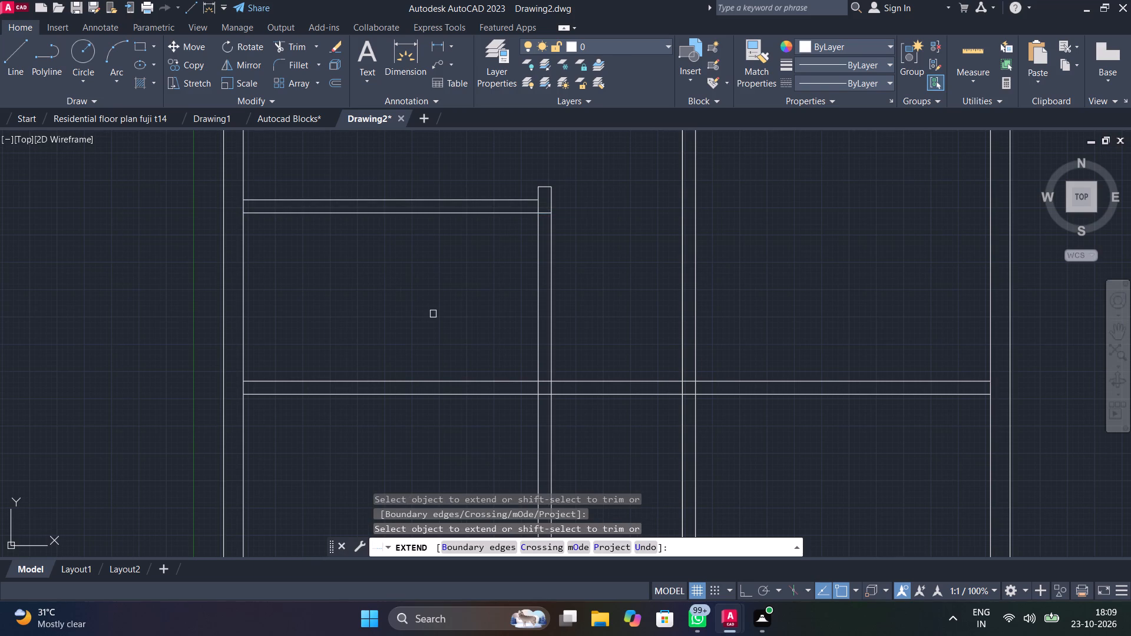
key("Escape")
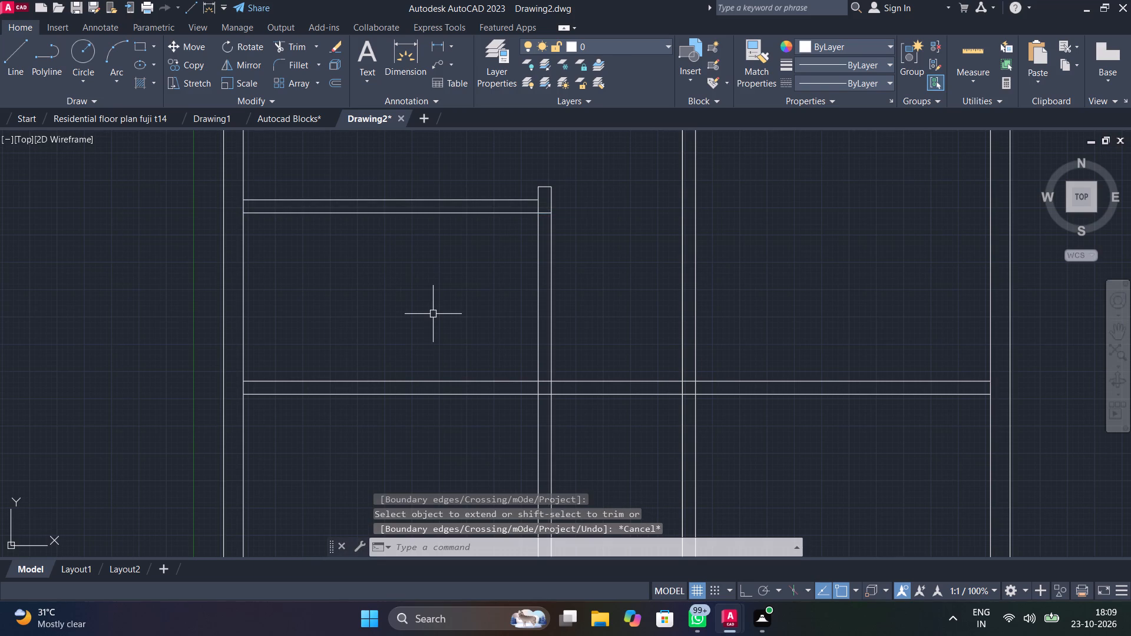
Trim away both lines of the left vertical partition between the upper-left partition and the new horizontal partition.
type("tr")
key("space")
left_click_drag(588, 306, 490, 338)
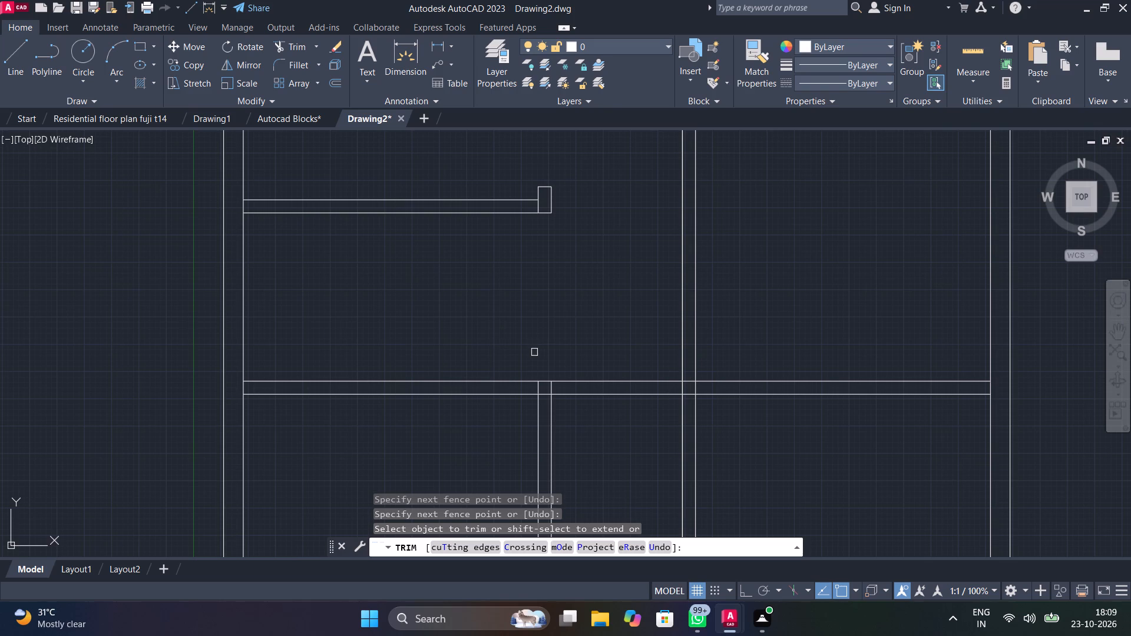
middle_click_drag(540, 353, 549, 289)
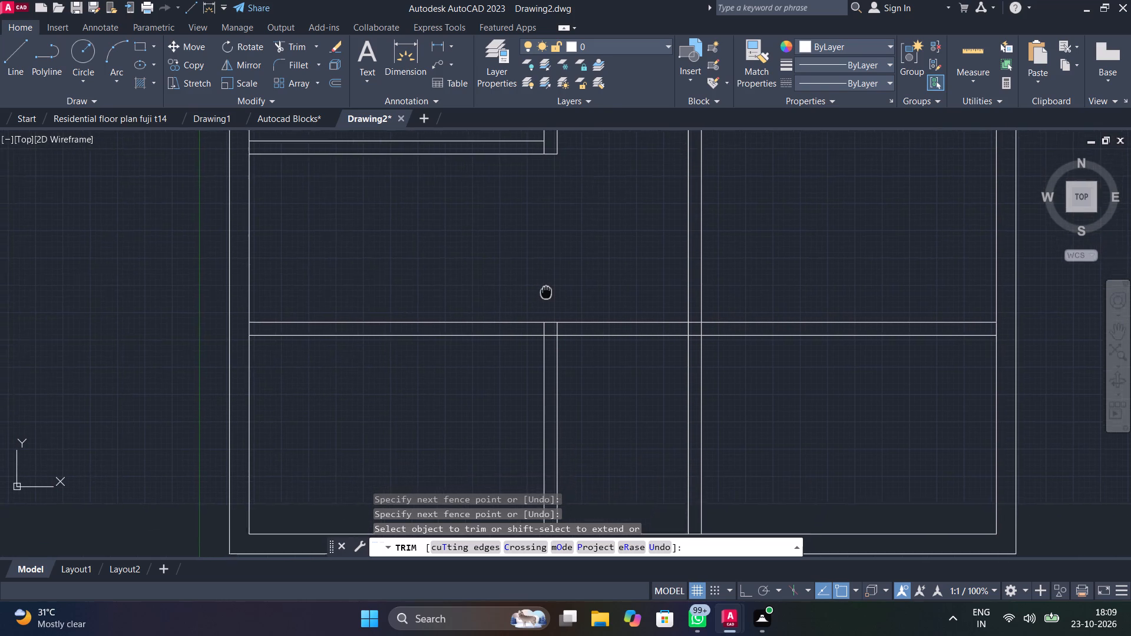
middle_click_drag(549, 289, 565, 279)
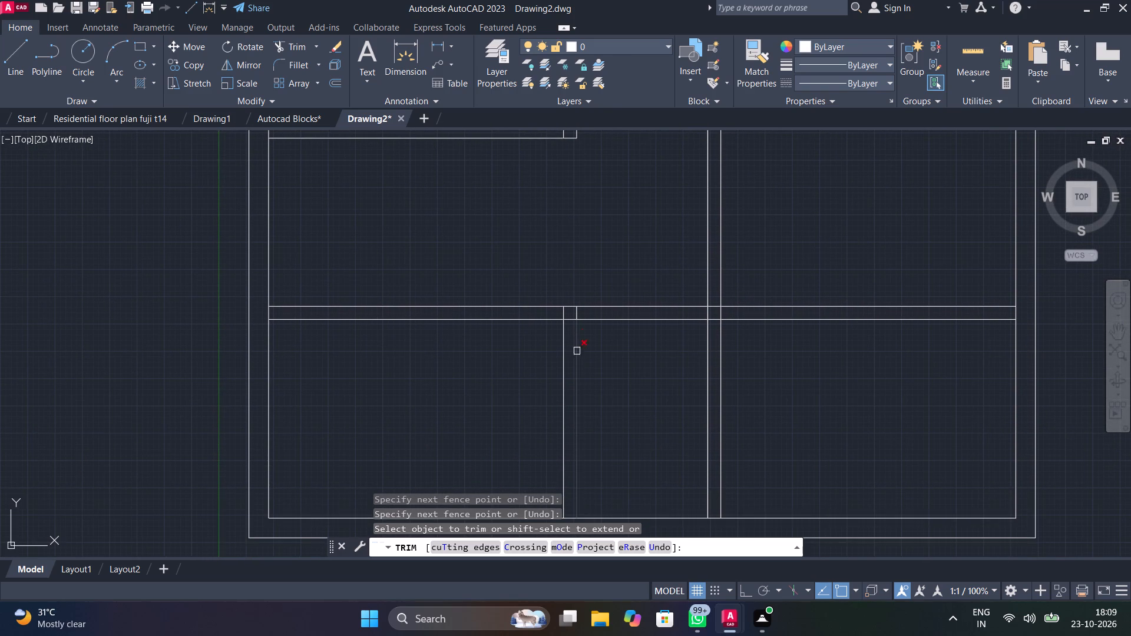
key("Escape")
Mark a door opening in the new partition by offsetting the lower vertical partition's left line 6" left, and that copy 3' left.
type("o")
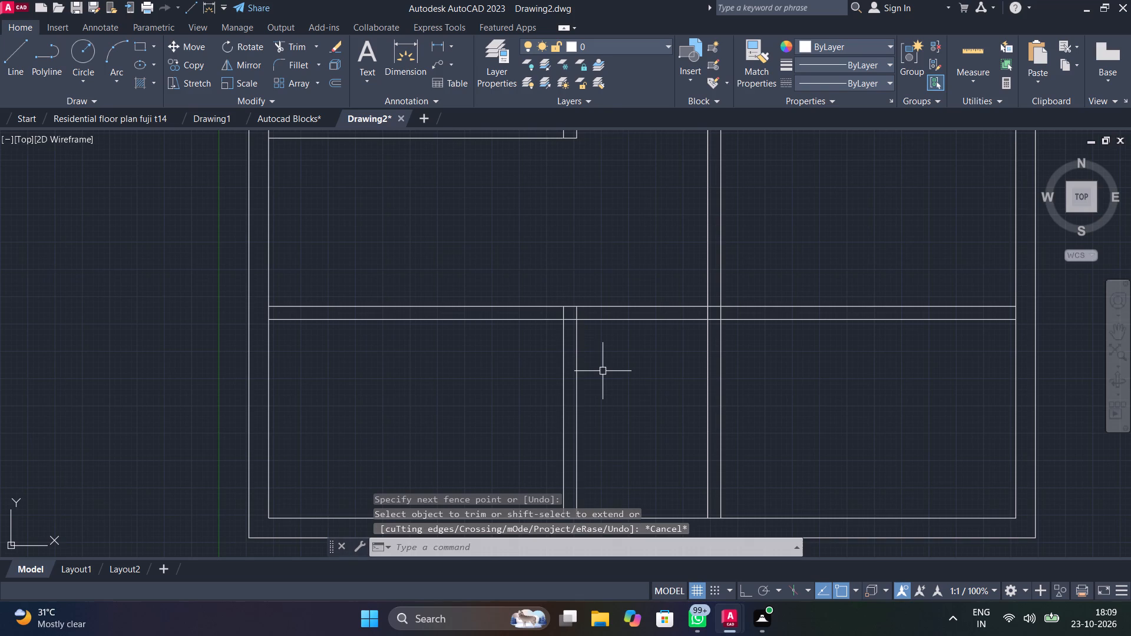
key("space")
type("6\"")
key("Return")
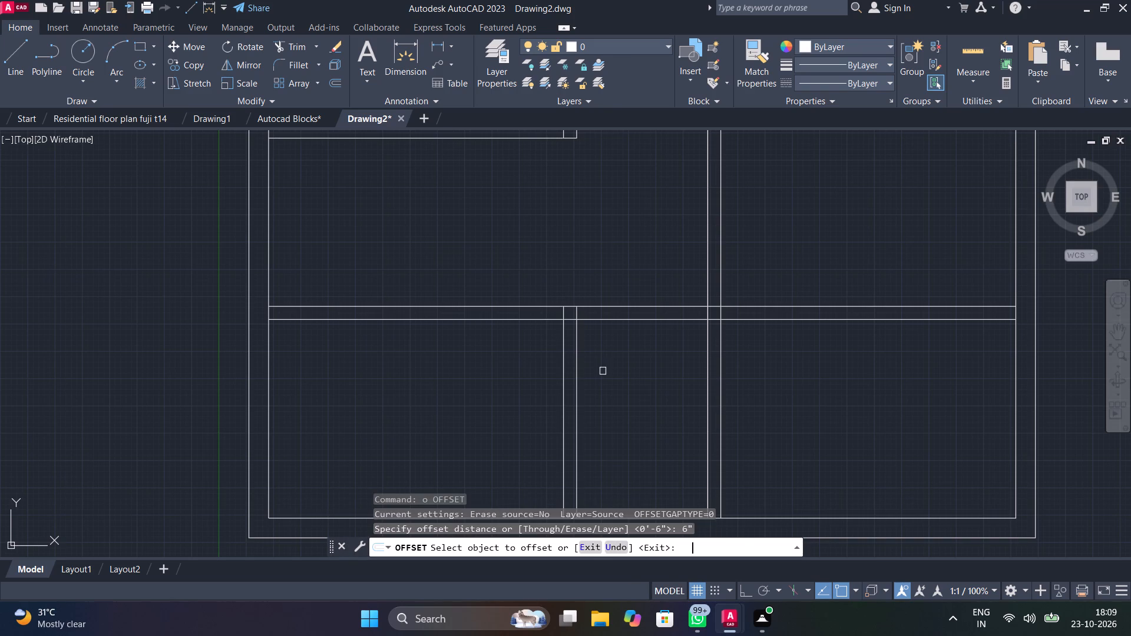
left_click(565, 351)
left_click(544, 357)
key("space")
key("space")
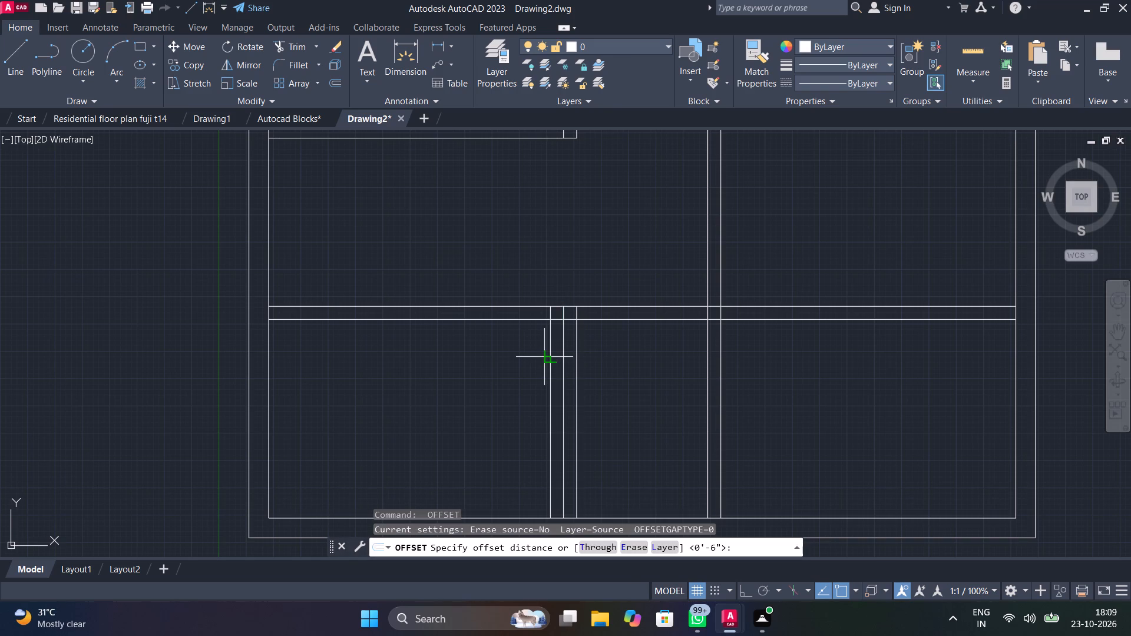
type("3'")
key("Return")
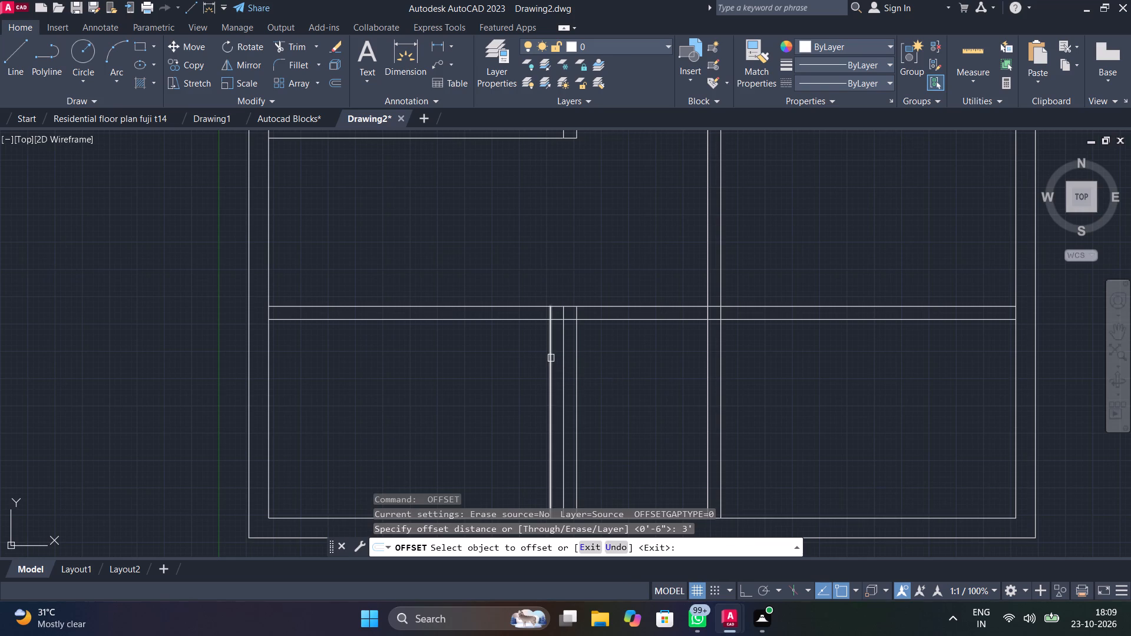
left_click(551, 358)
left_click(453, 366)
key("space")
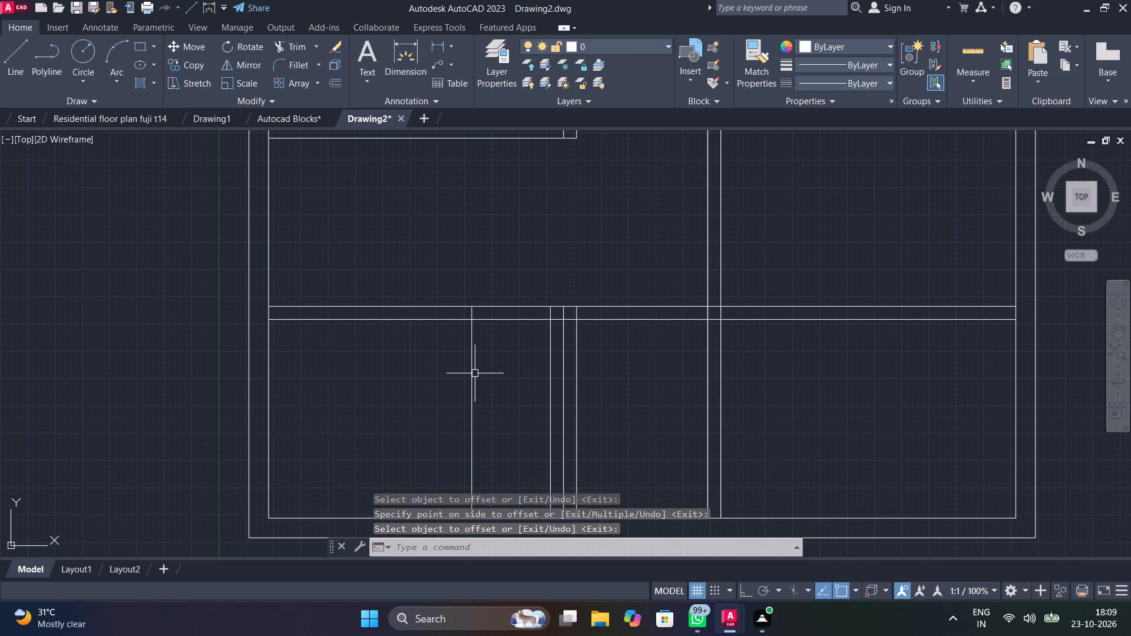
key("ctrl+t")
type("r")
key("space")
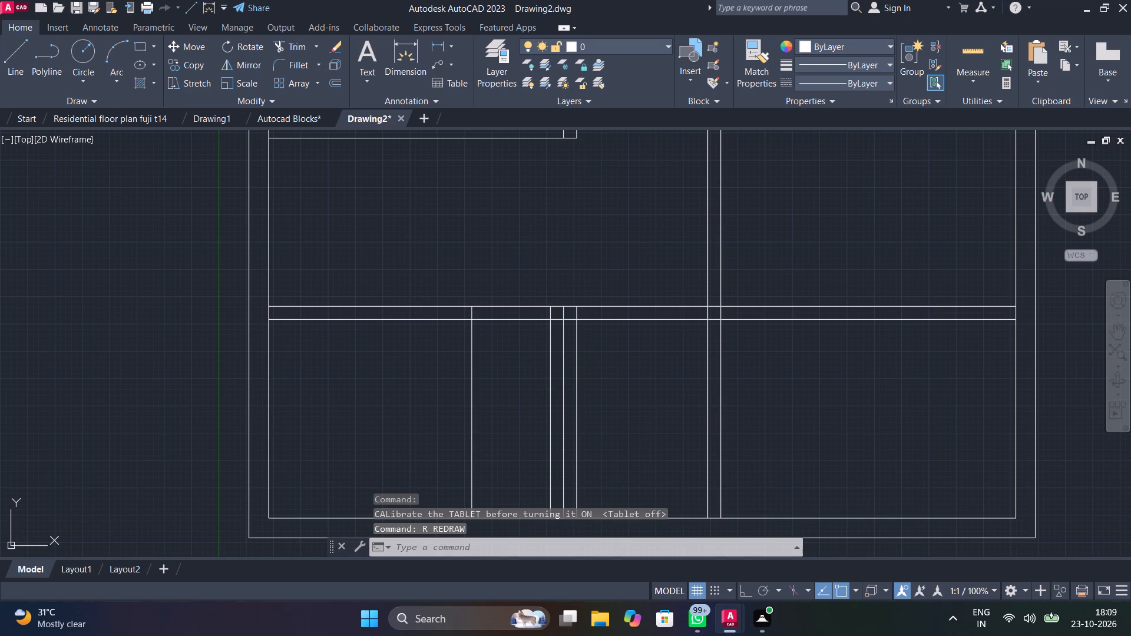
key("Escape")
Trim the new horizontal partition between the two door lines, and remove the door lines' excess inside the lower-left room.
type("tr")
key("space")
left_click_drag(498, 275, 514, 346)
left_click_drag(530, 357, 554, 382)
left_click_drag(554, 382, 435, 397)
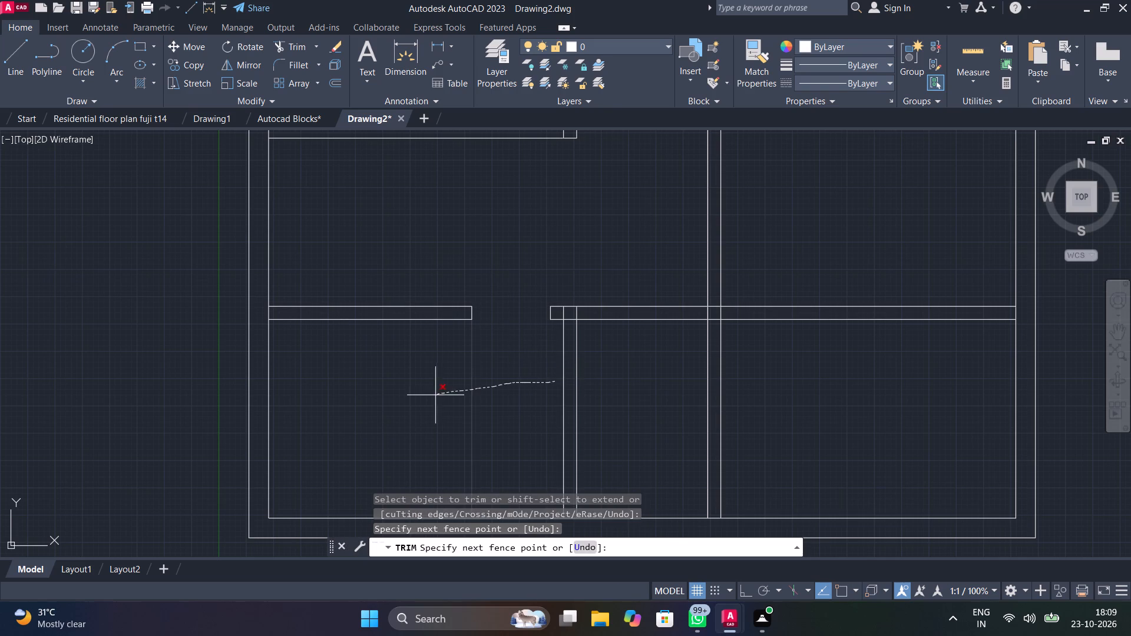
left_click_drag(435, 397, 432, 401)
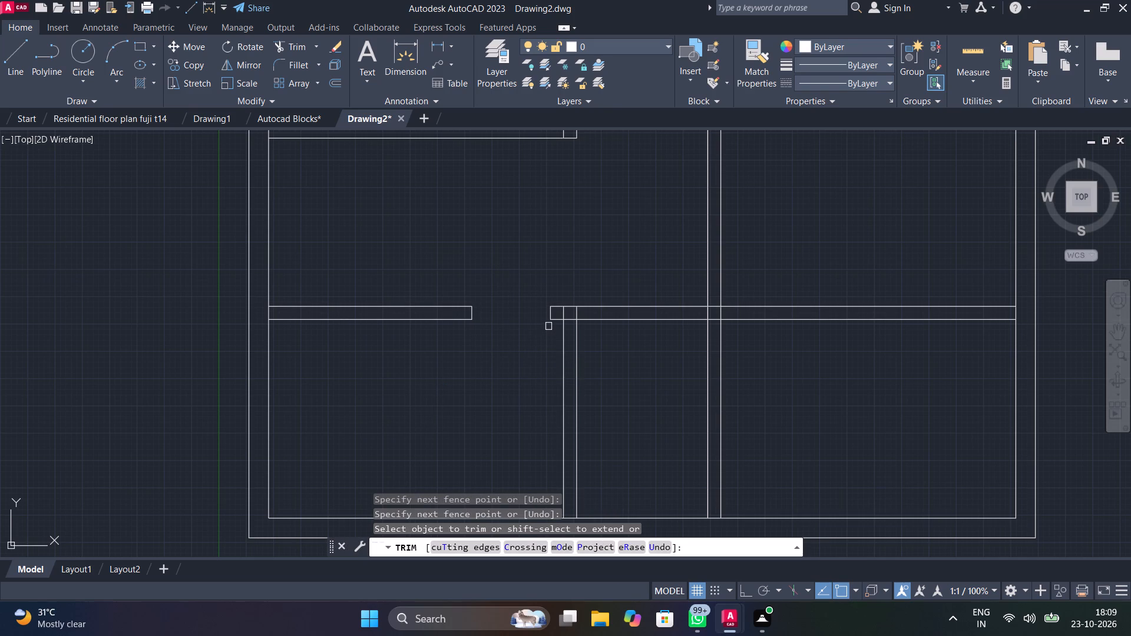
Trim the overlapping lines where the left vertical partition meets the new horizontal partition beside the door opening.
scroll(569, 314, "up", 3)
left_click_drag(562, 312, 529, 313)
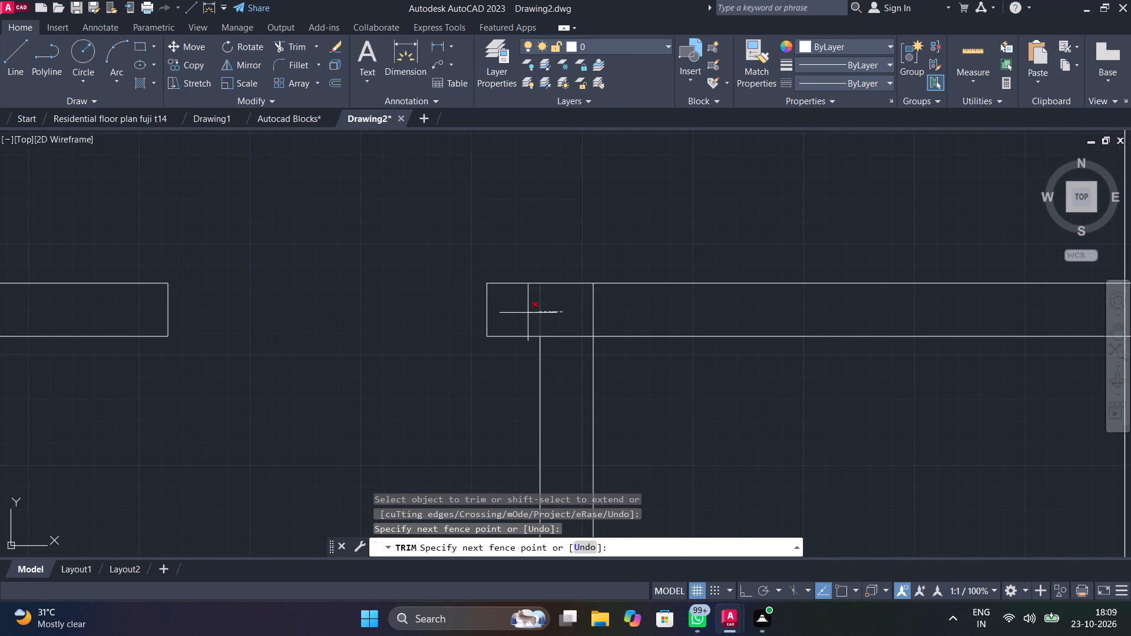
left_click_drag(529, 313, 567, 347)
left_click_drag(567, 347, 566, 343)
left_click_drag(566, 343, 605, 322)
scroll(585, 363, "down", 3)
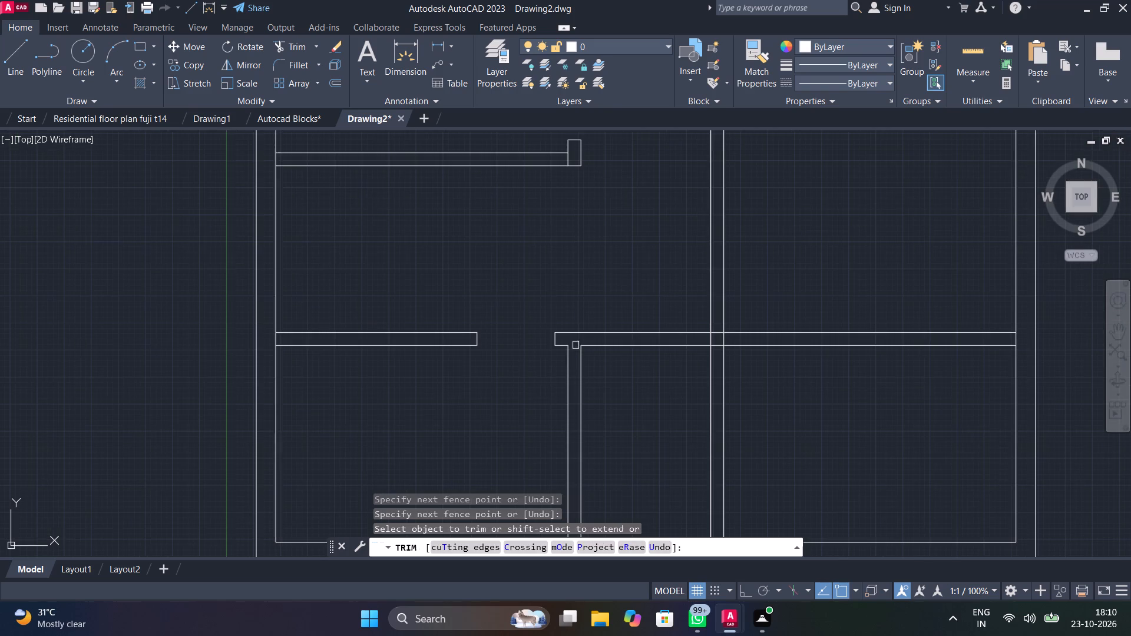
middle_click_drag(510, 433, 461, 359)
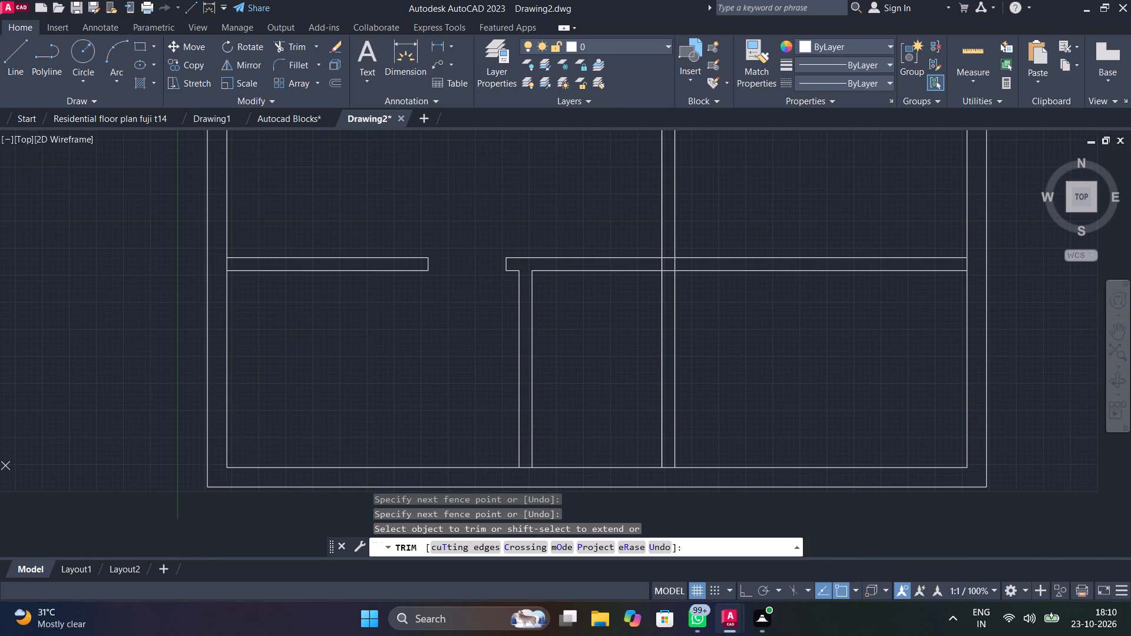
middle_click_drag(447, 373, 346, 337)
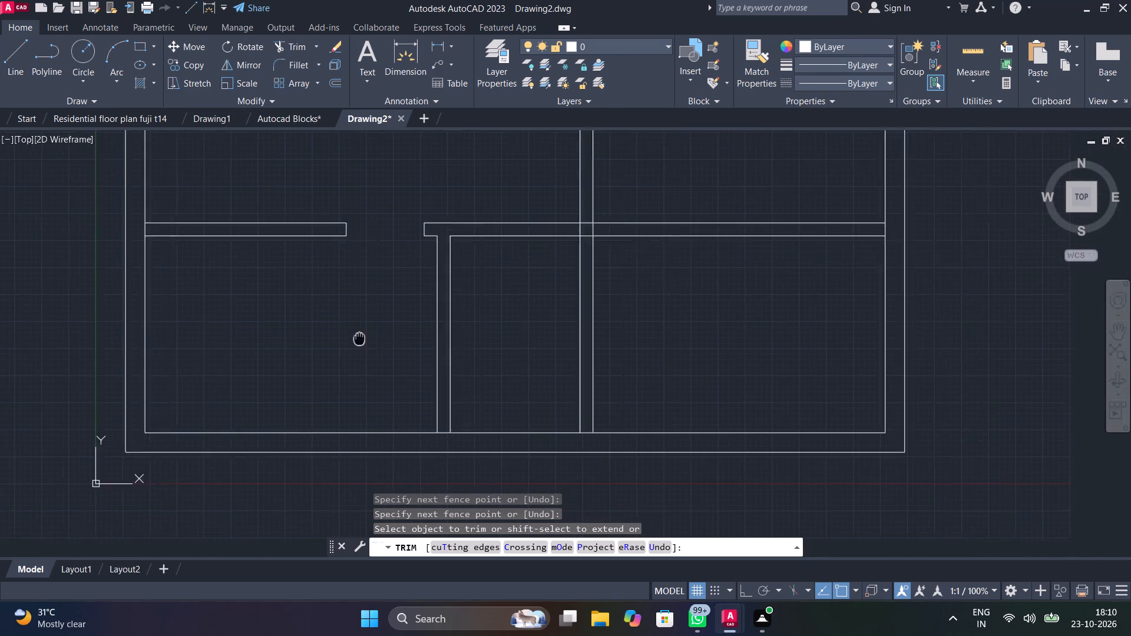
Measure the lower-left room and the narrow space beside it between the two vertical partitions.
middle_click_drag(346, 337, 283, 336)
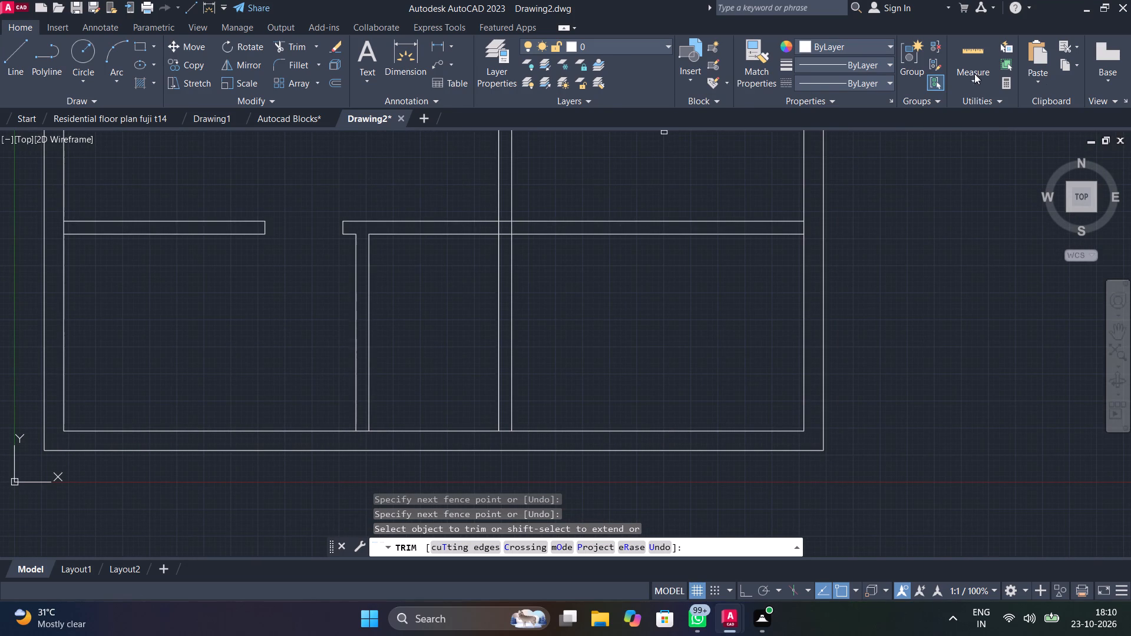
left_click(984, 44)
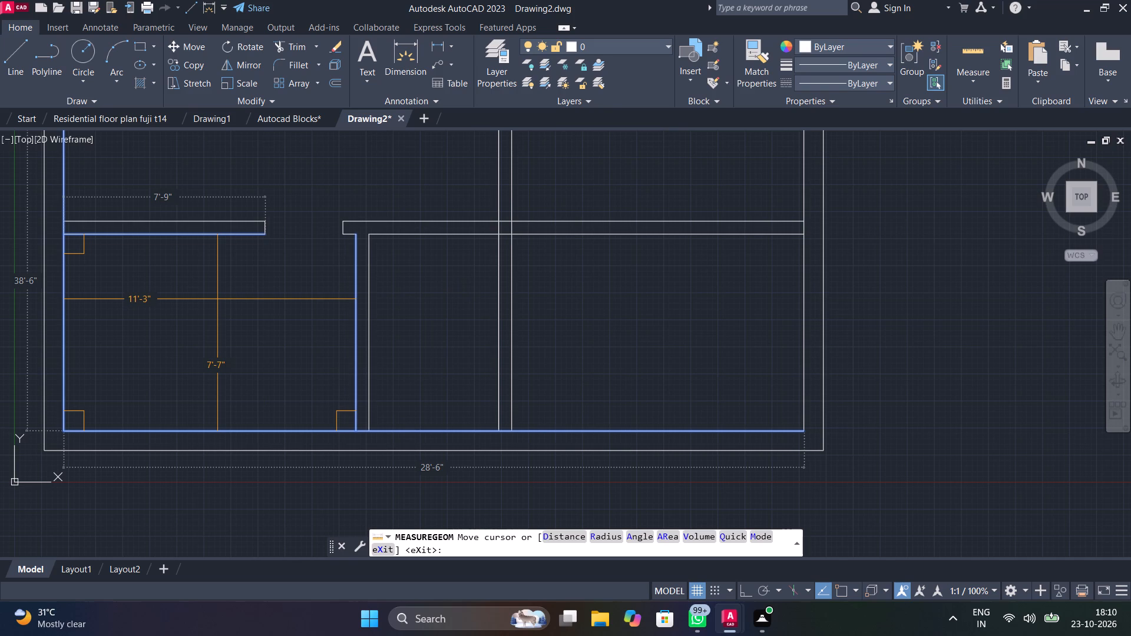
key("Escape")
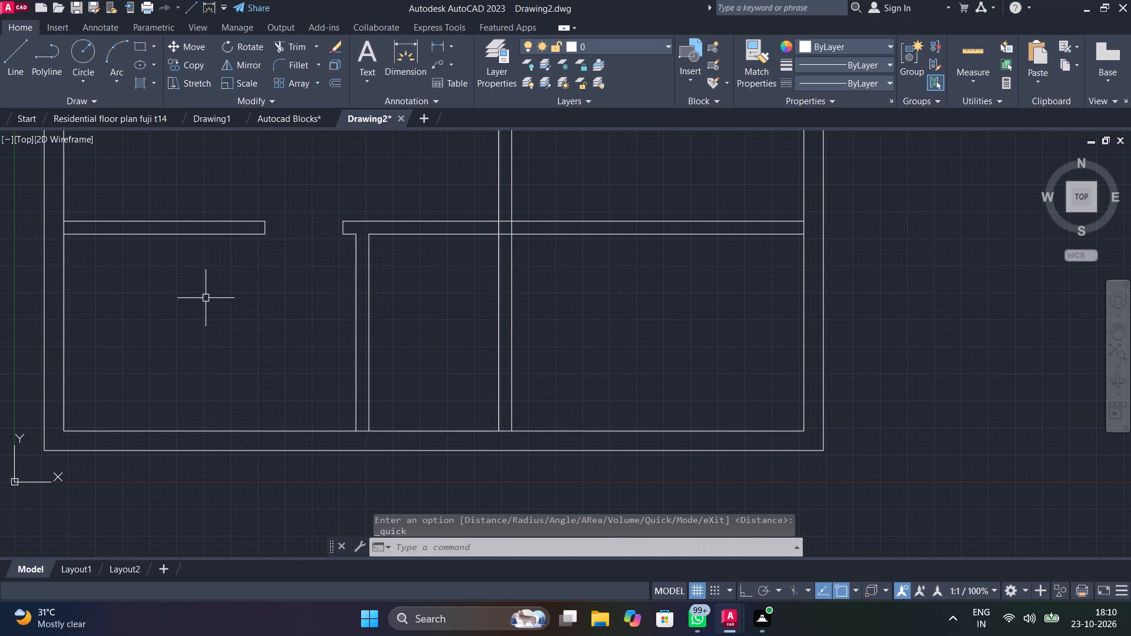
left_click(973, 59)
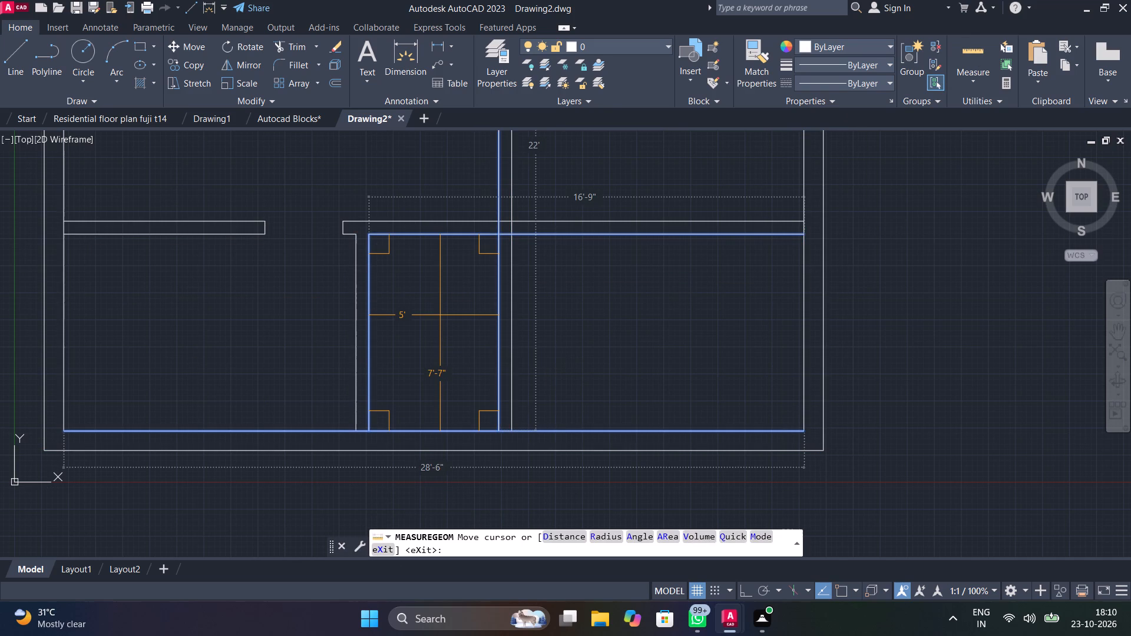
key("Escape")
Trim away both lines of the central vertical partition below the lower horizontal partition.
scroll(453, 341, "down", 4)
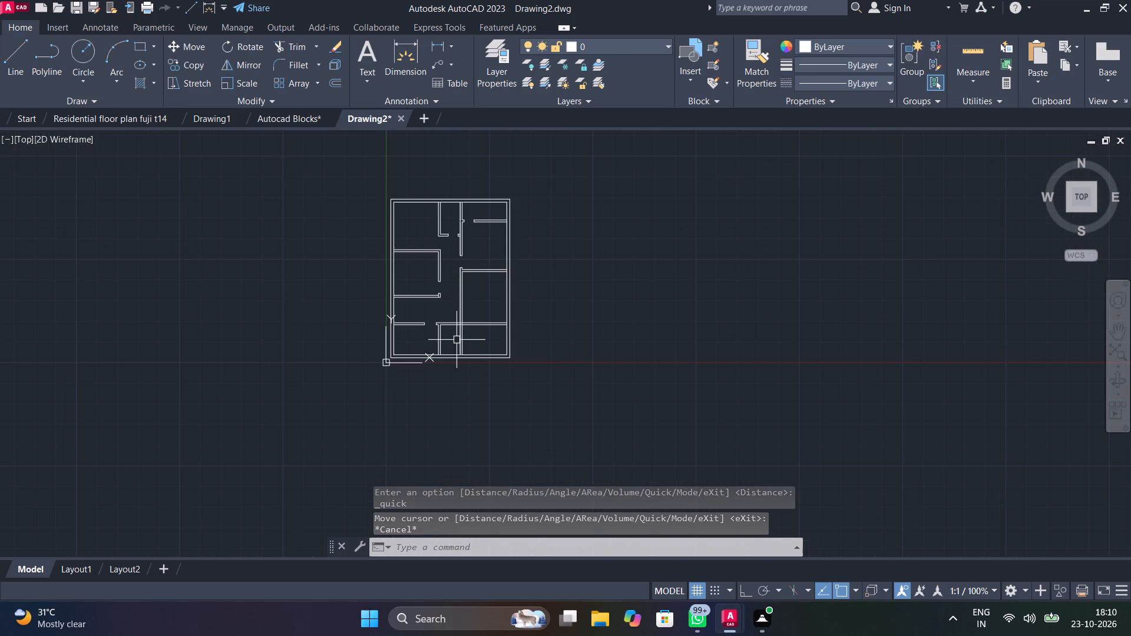
scroll(457, 339, "up", 3)
type("tr")
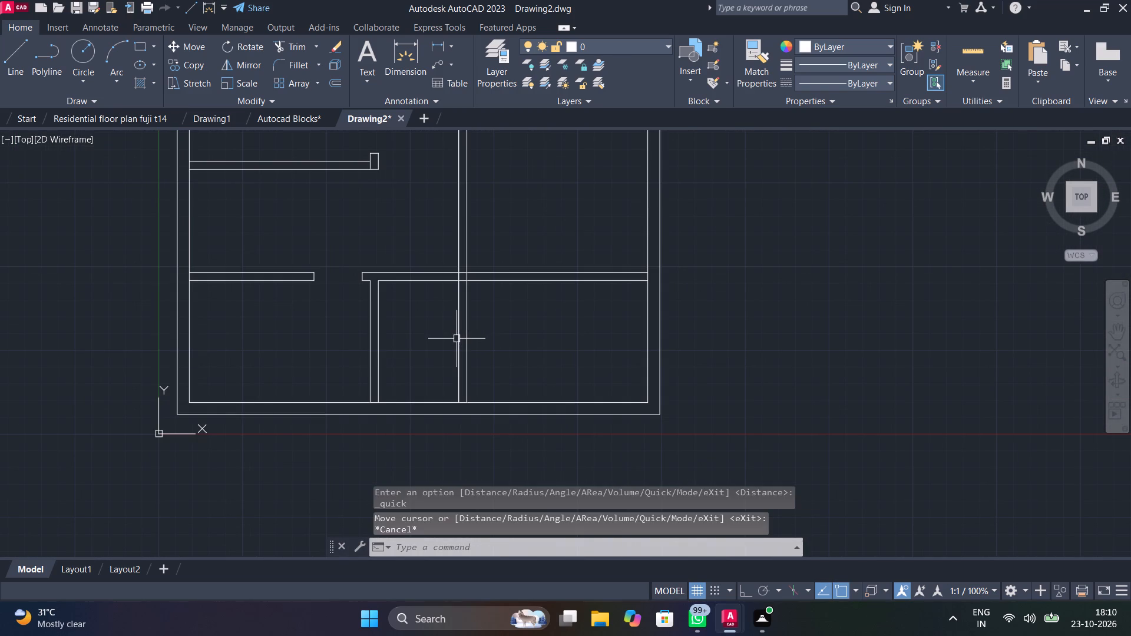
key("space")
left_click_drag(558, 334, 418, 365)
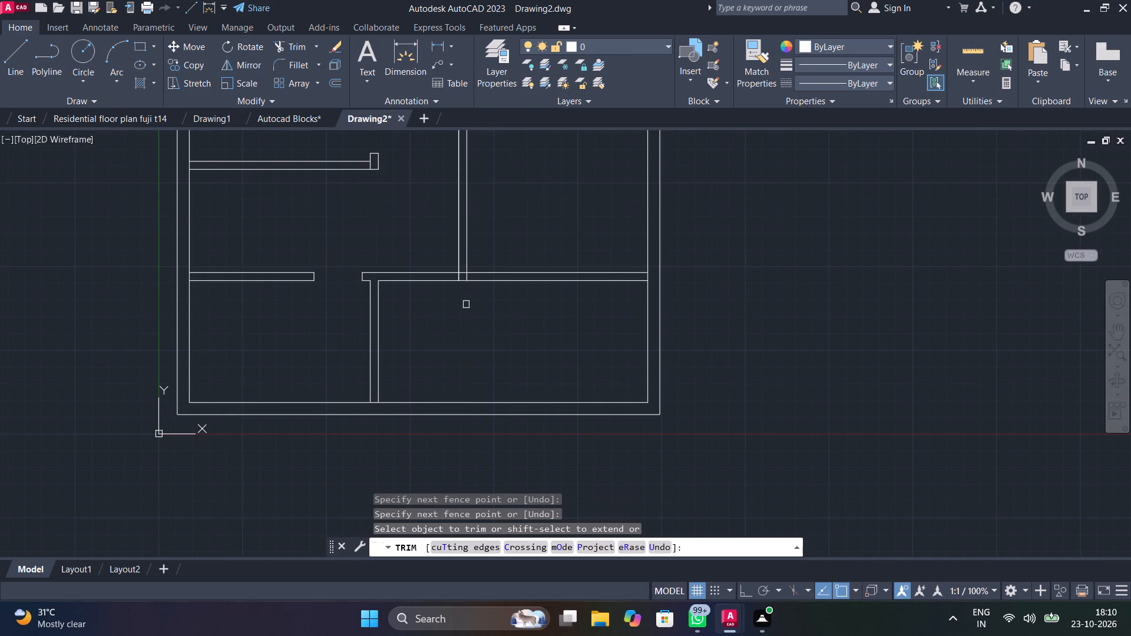
key("Escape")
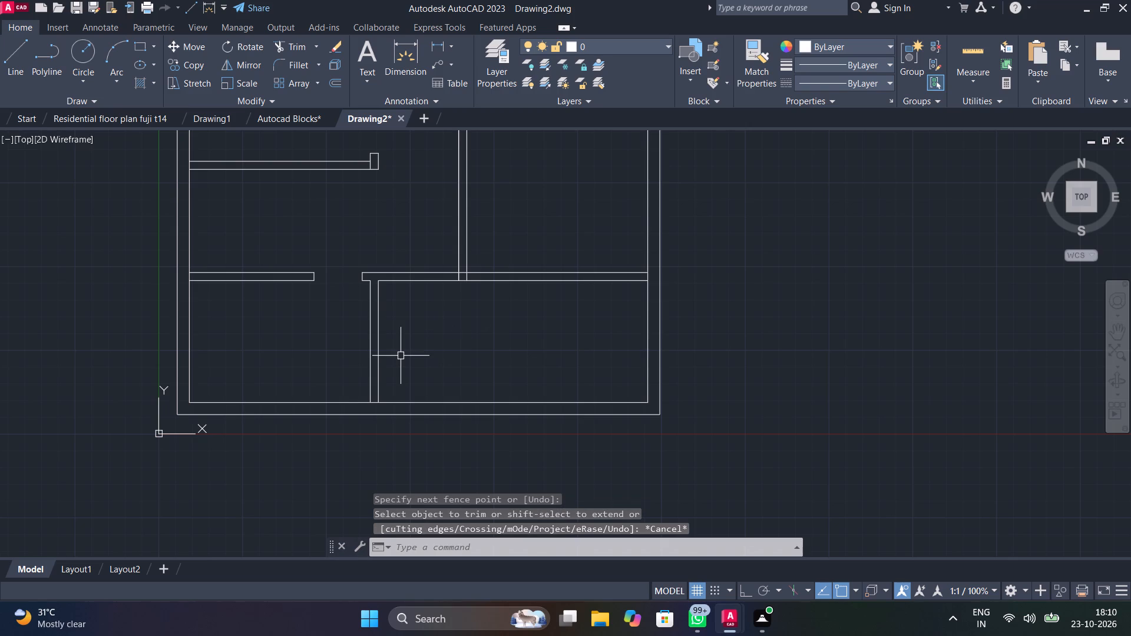
Offset the lower vertical partition's right line 5'10" to the right, and offset that copy another 6" right to form a partition.
type("o")
key("space")
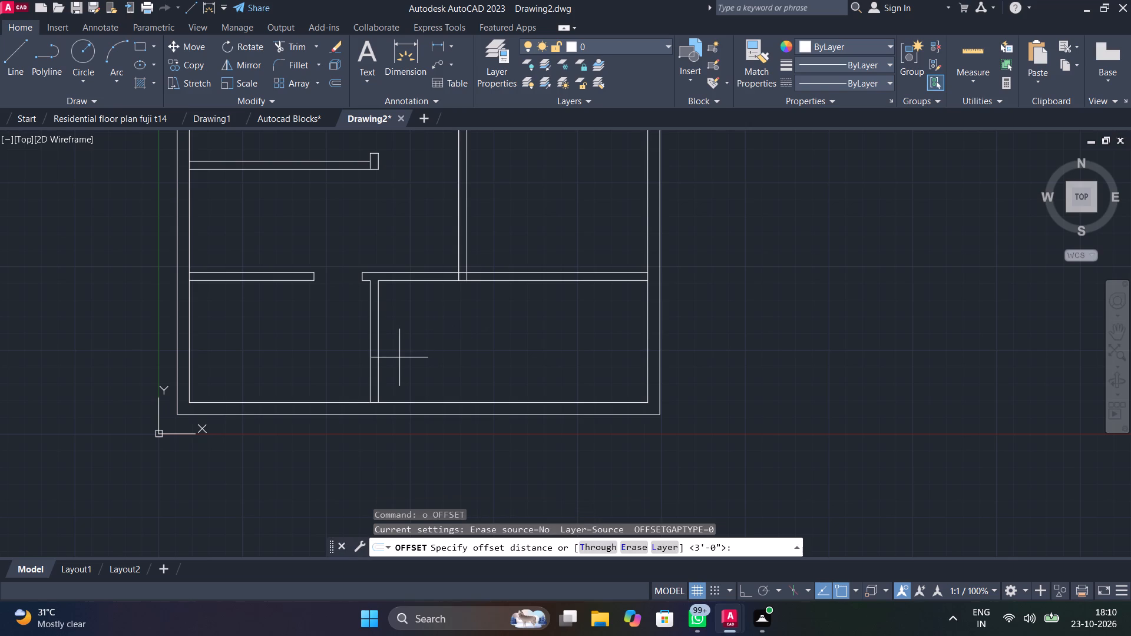
key("5")
key("apostrophe")
type("10\"")
key("Return")
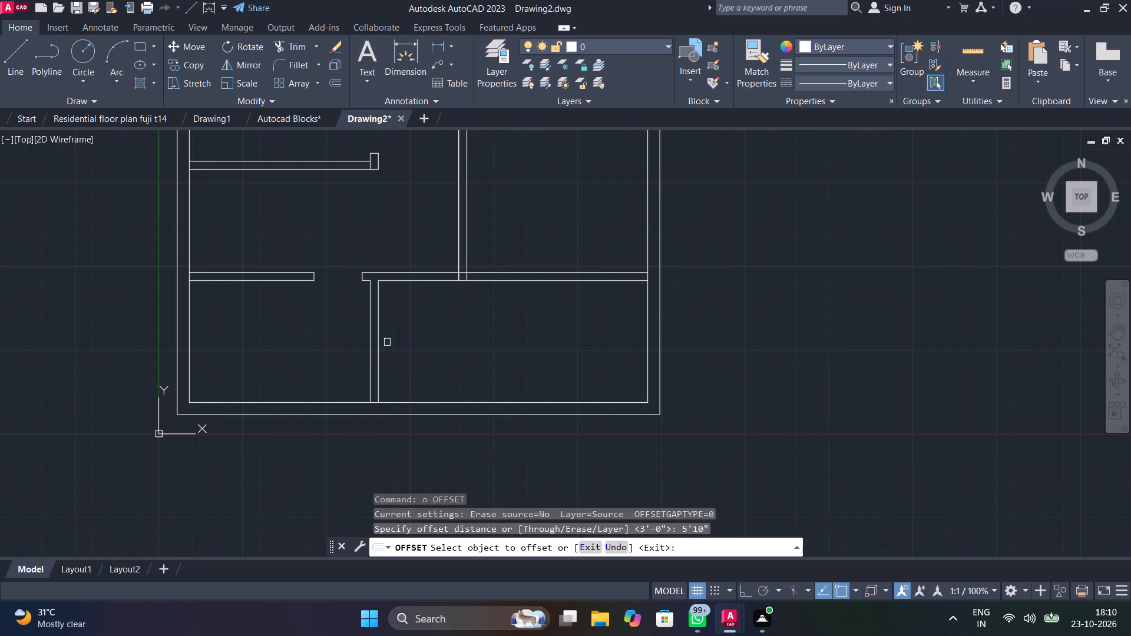
left_click(378, 373)
left_click(436, 365)
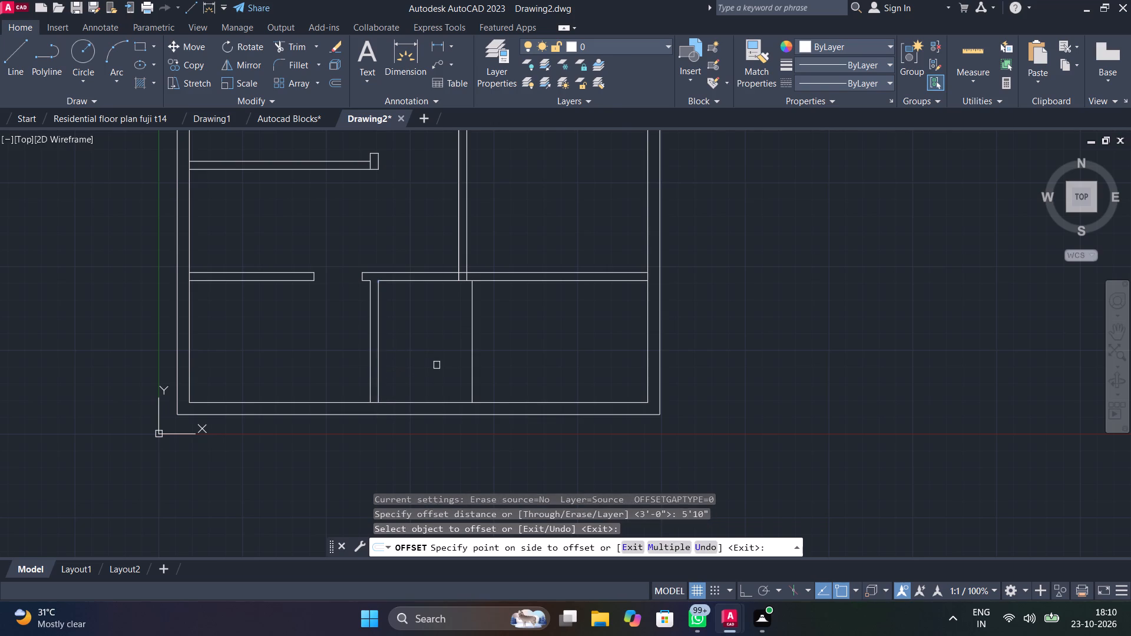
key("space")
key("space")
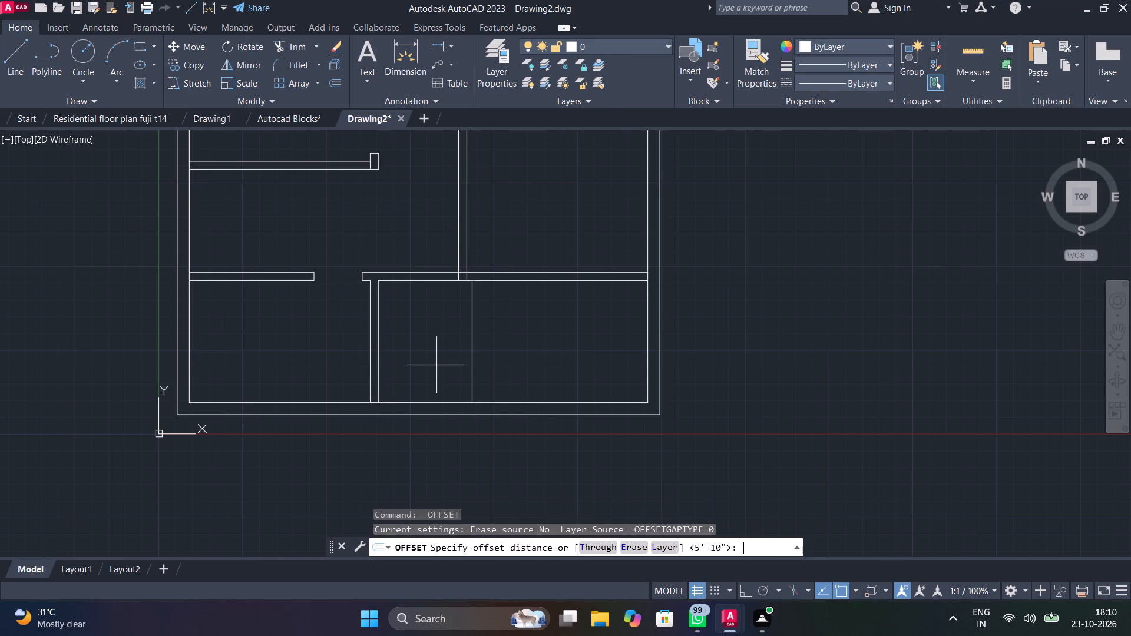
type("6\"")
key("Return")
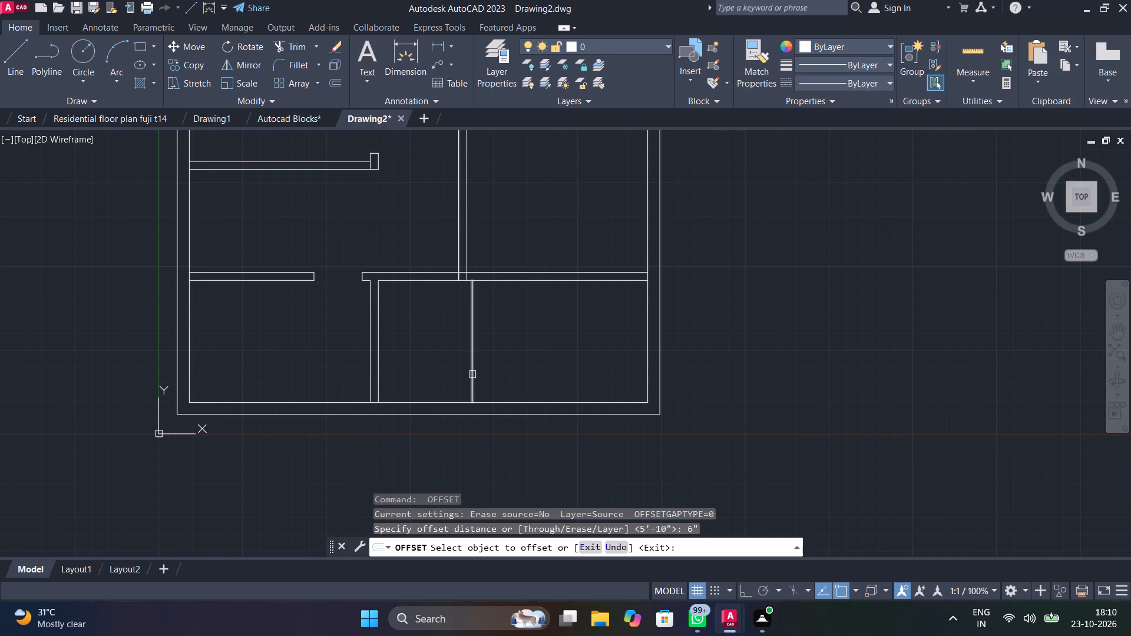
left_click(472, 375)
left_click(491, 372)
key("space")
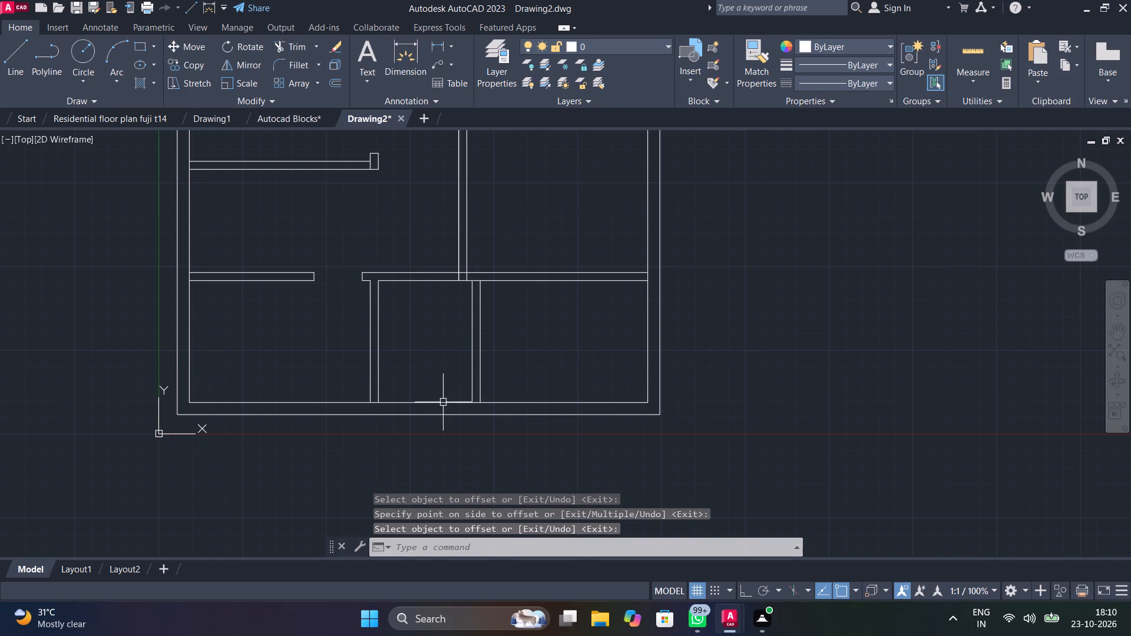
Offset the bottom wall's inner line 5'6" upward, and offset that copy another 6" up to form a horizontal partition.
key("space")
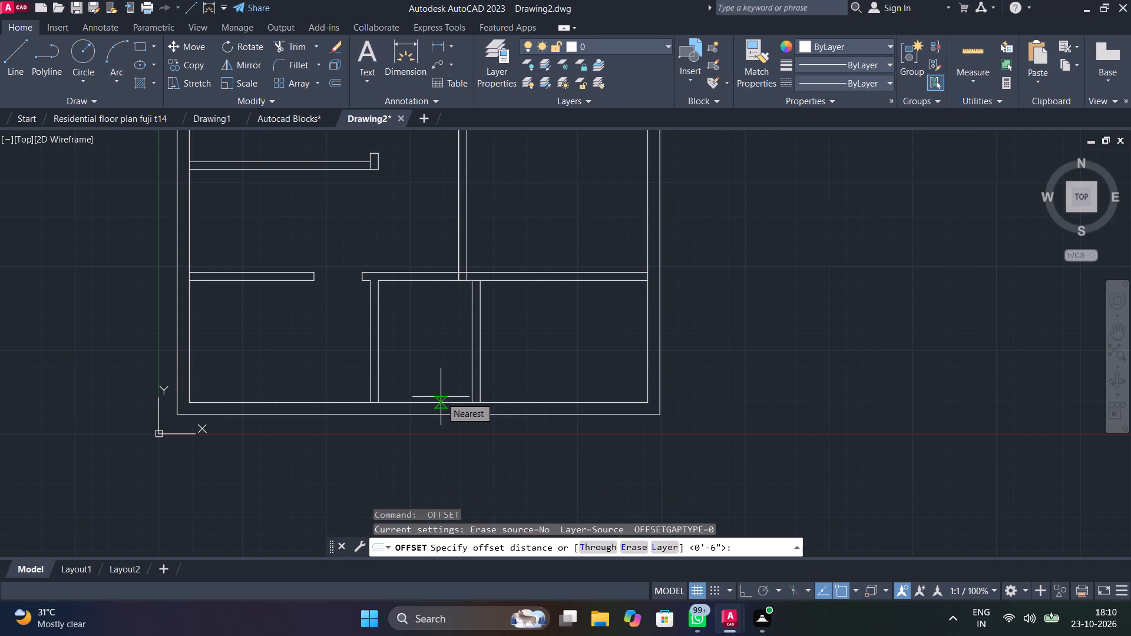
type("5'6\"")
key("Return")
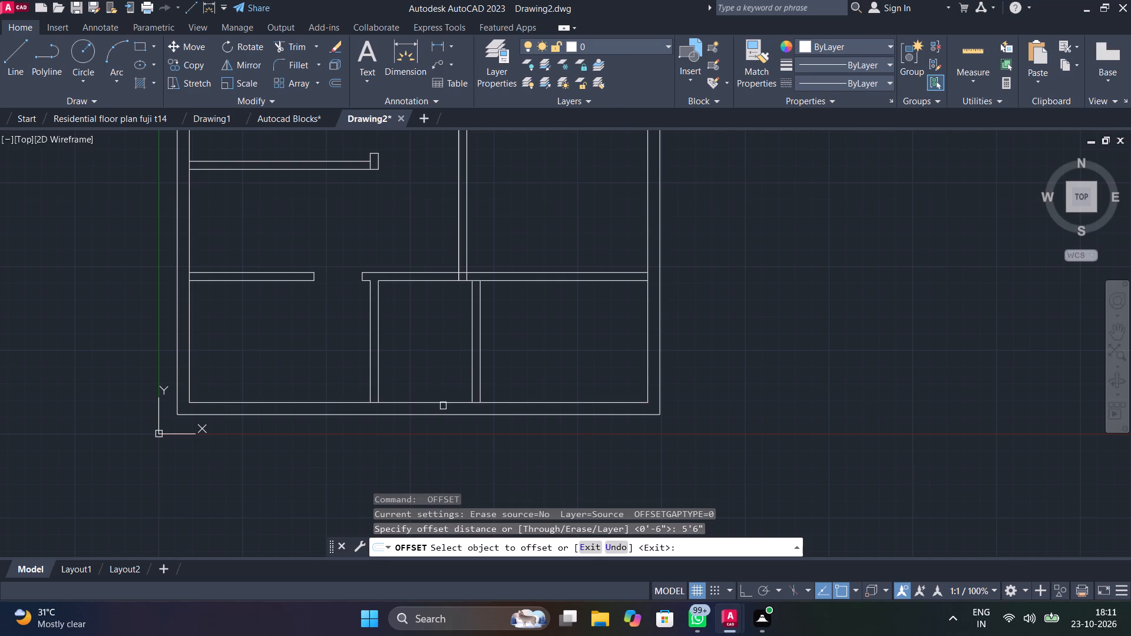
left_click(445, 401)
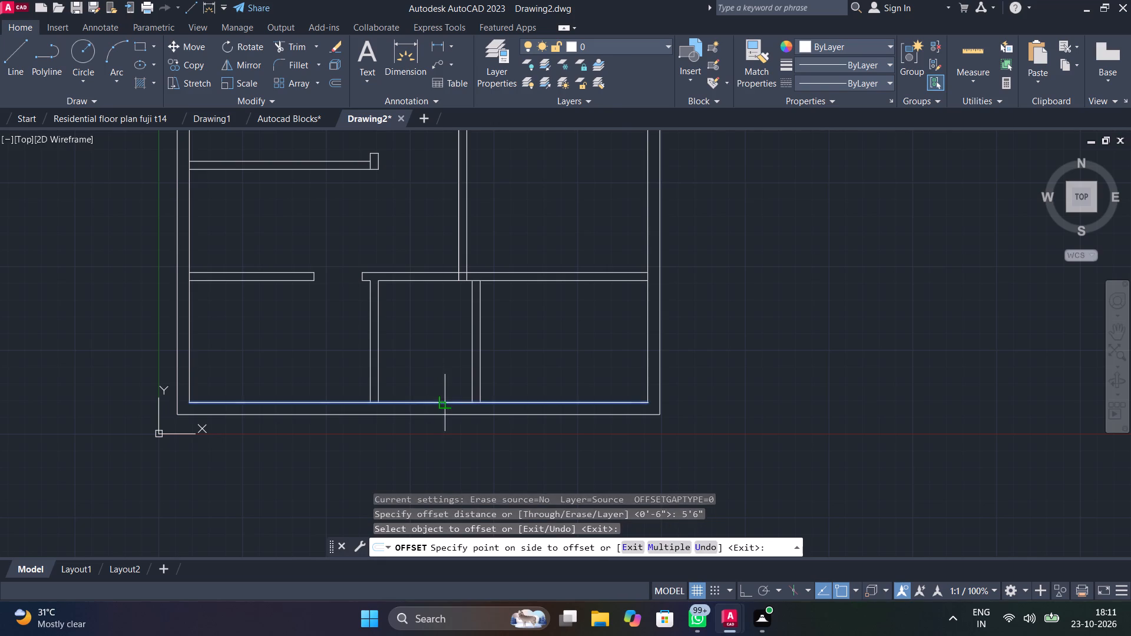
left_click(445, 377)
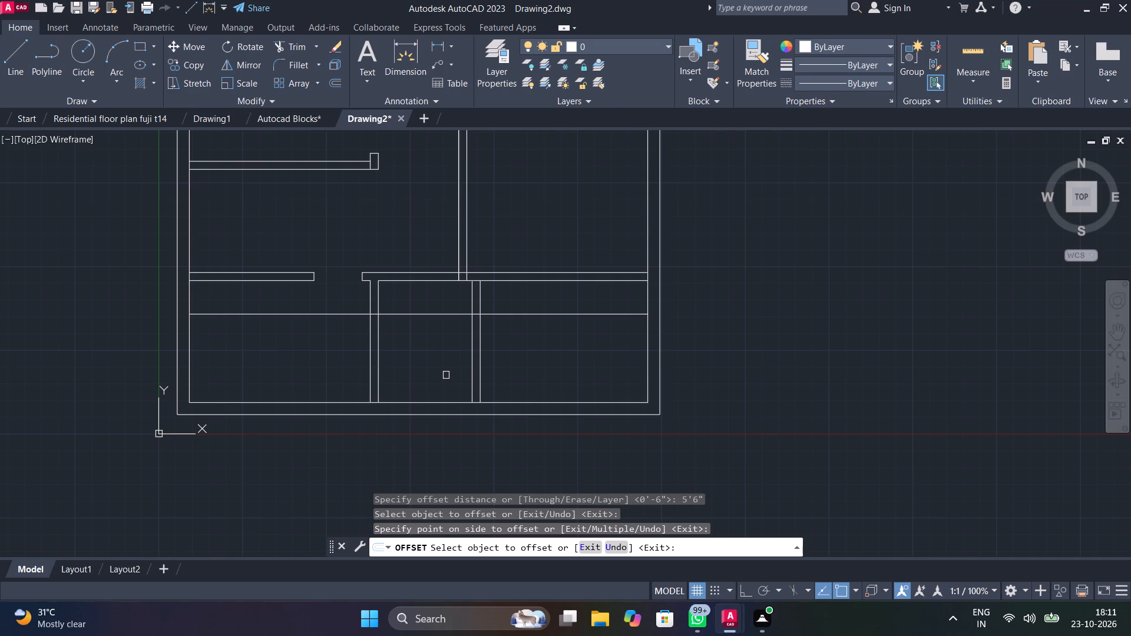
key("space")
key("space")
type("6\"")
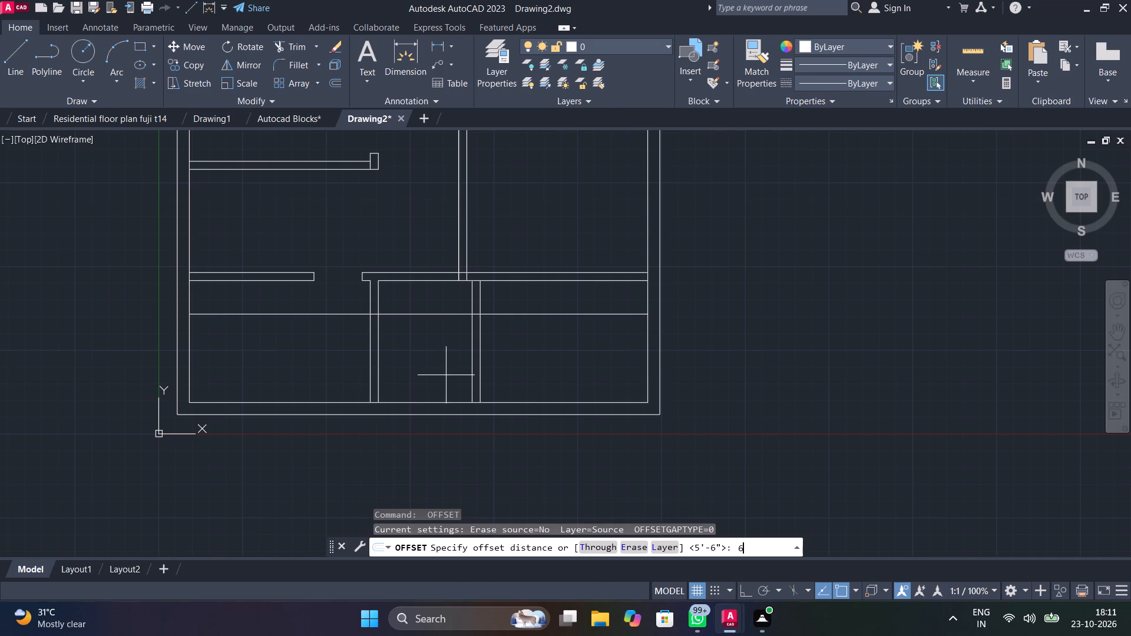
key("Return")
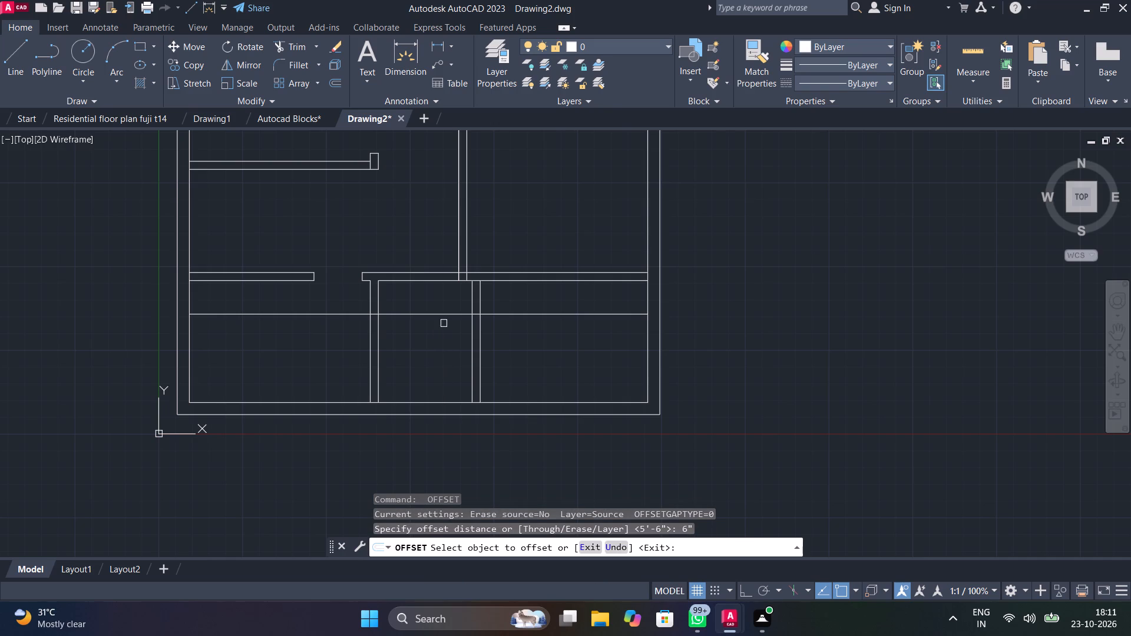
left_click(447, 316)
left_click(448, 302)
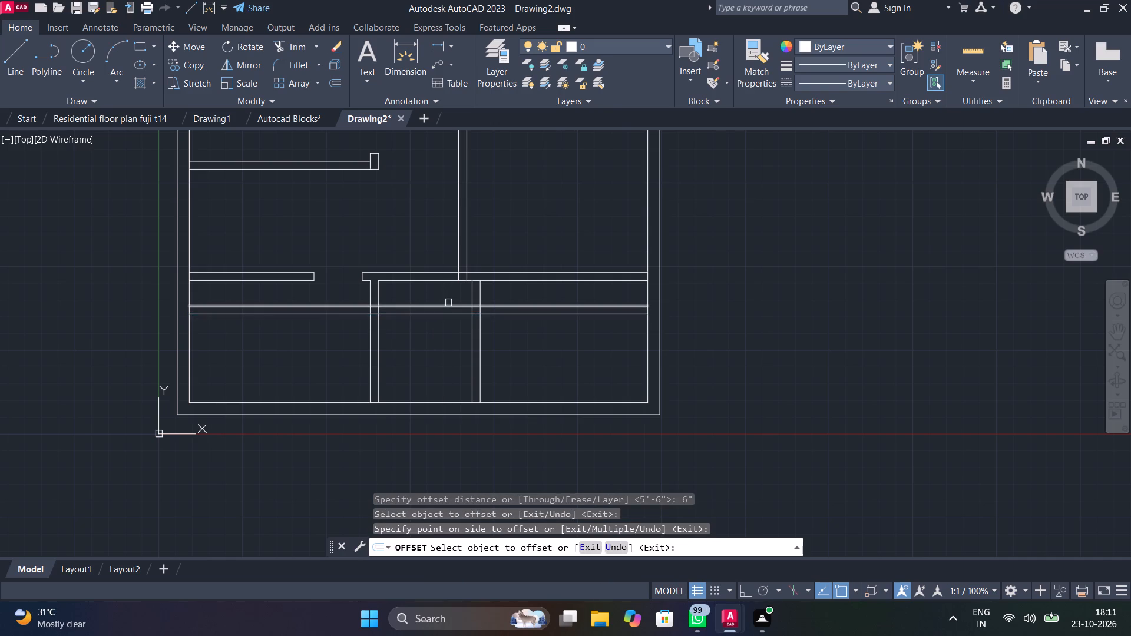
key("Escape")
Trim the new horizontal partition out of the lower-left room and the thickness of the lower vertical partition.
type("tr")
key("space")
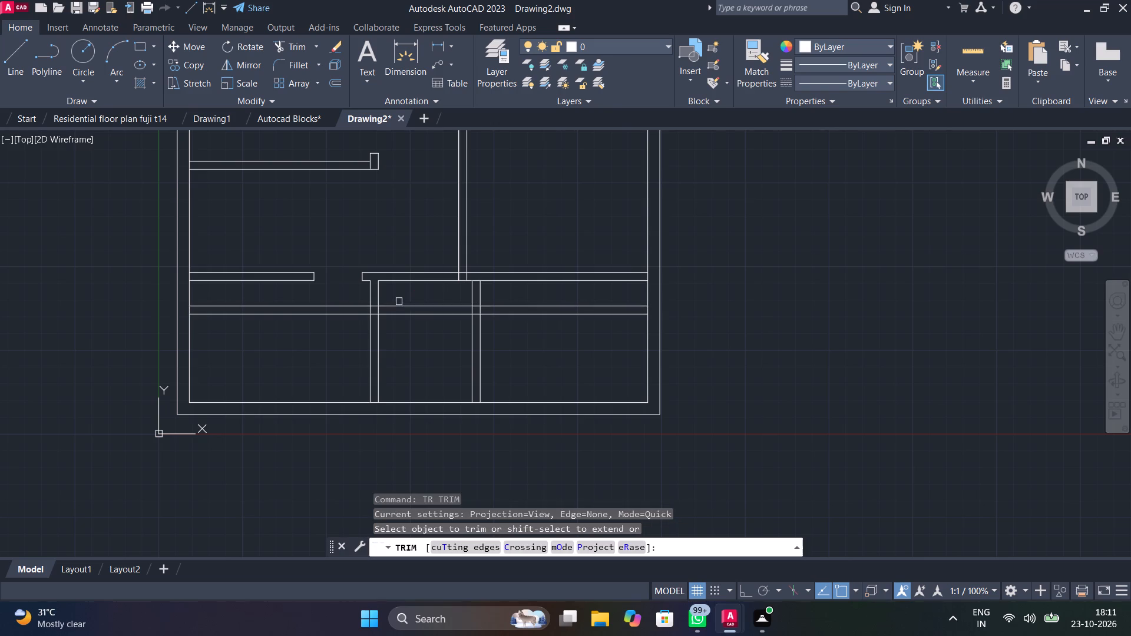
left_click_drag(348, 295, 338, 330)
scroll(371, 314, "up", 3)
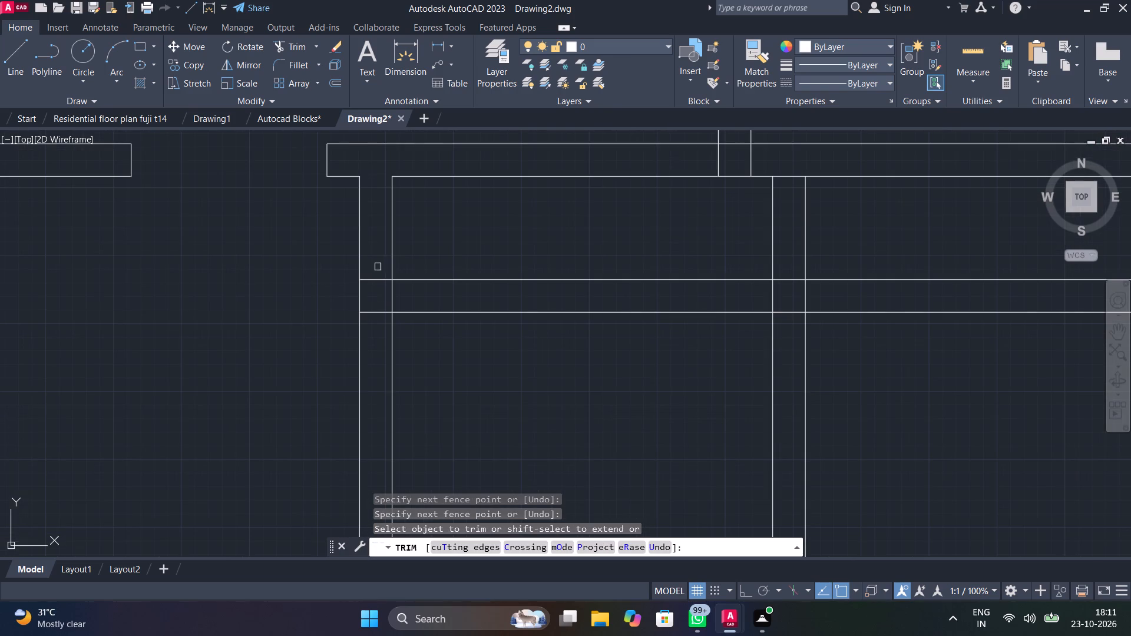
left_click_drag(378, 263, 381, 327)
Trim the new vertical and horizontal partitions beyond their crossing and clear the overlapping lines to leave a clean corner.
middle_click_drag(690, 253, 472, 351)
left_click_drag(493, 343, 673, 336)
scroll(673, 337, "down", 2)
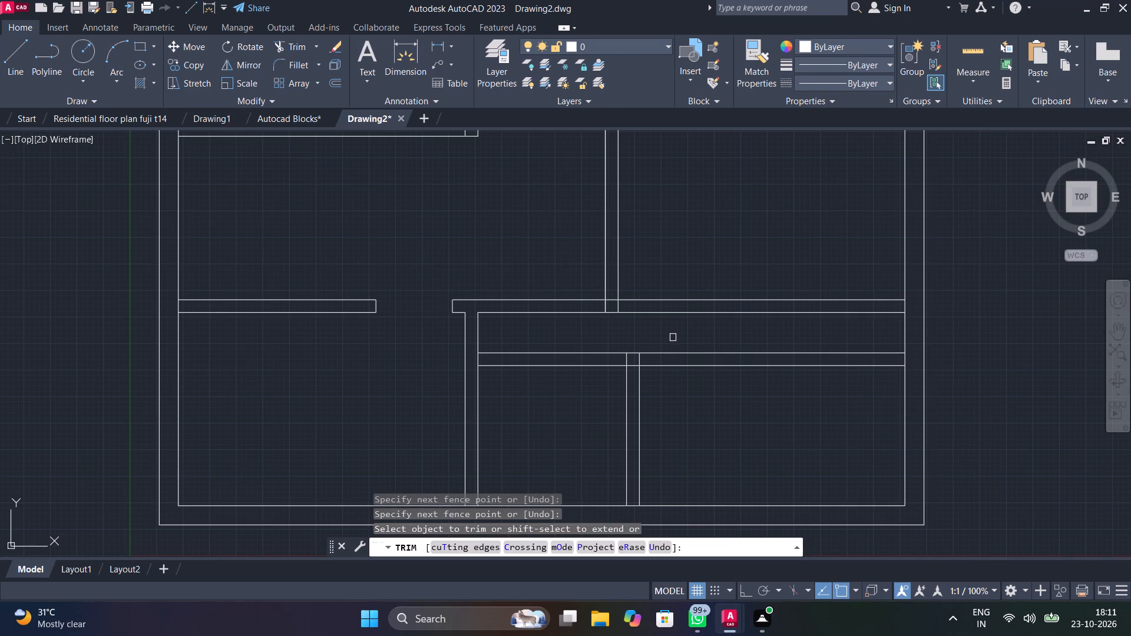
left_click_drag(673, 337, 705, 379)
scroll(617, 368, "up", 3)
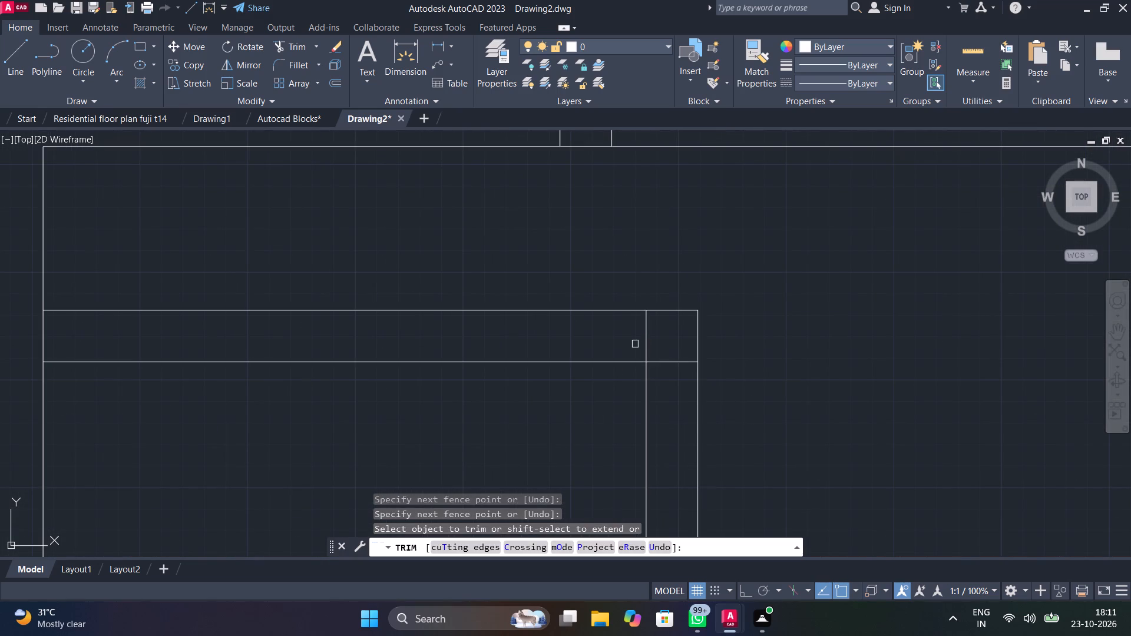
left_click_drag(635, 344, 673, 399)
Trim away the central vertical partition's lines within the lower horizontal partition and in the space above it.
scroll(672, 400, "down", 4)
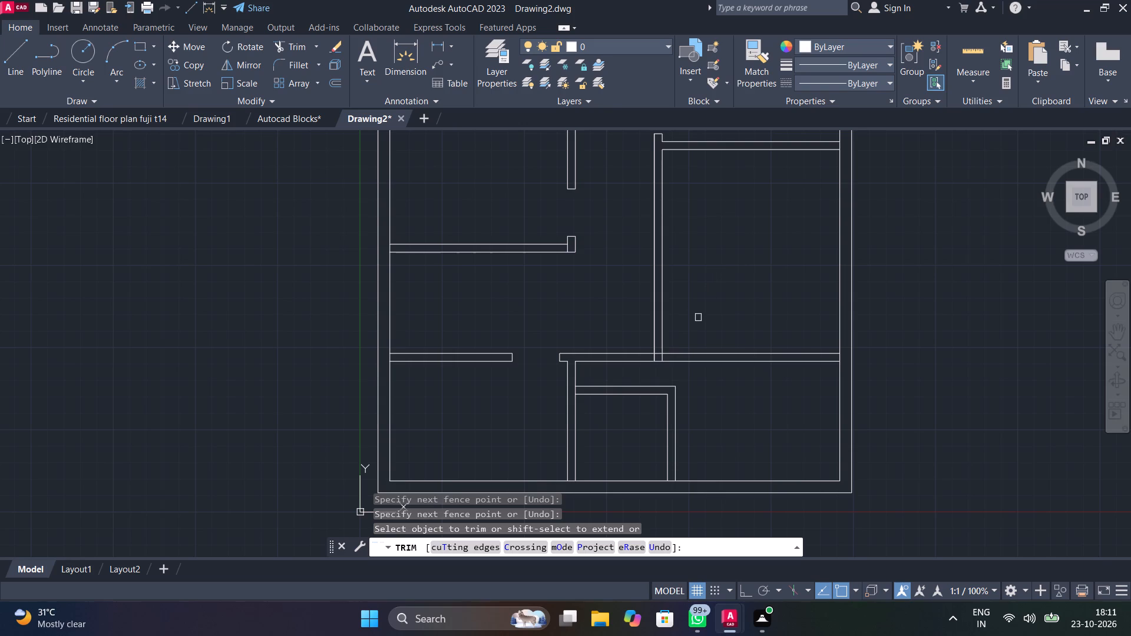
scroll(698, 317, "up", 3)
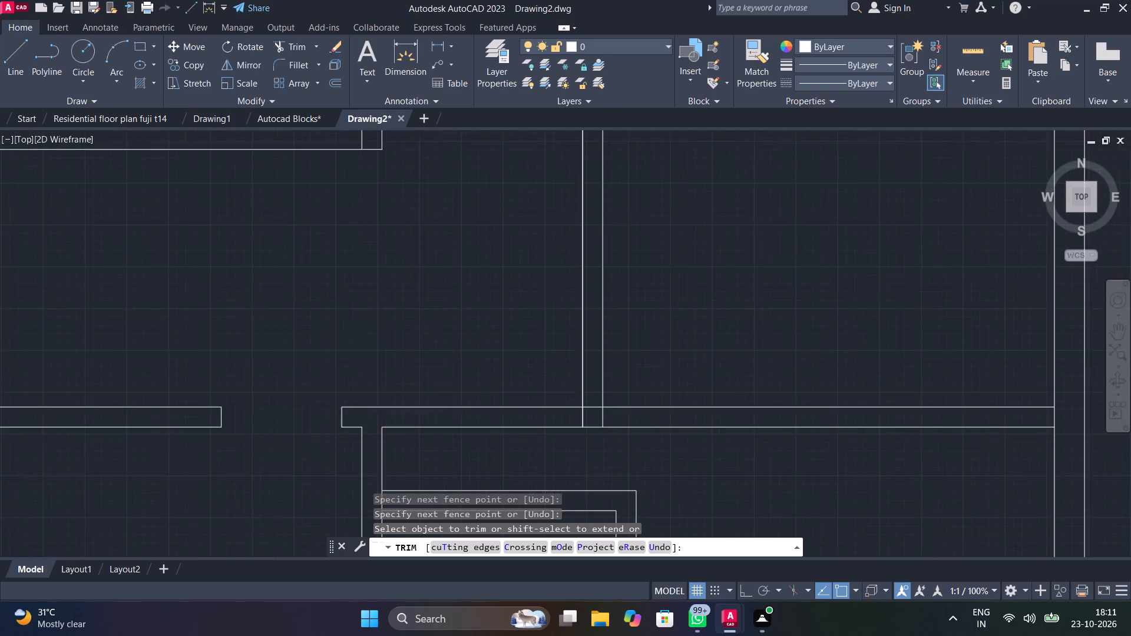
middle_click_drag(613, 389, 705, 248)
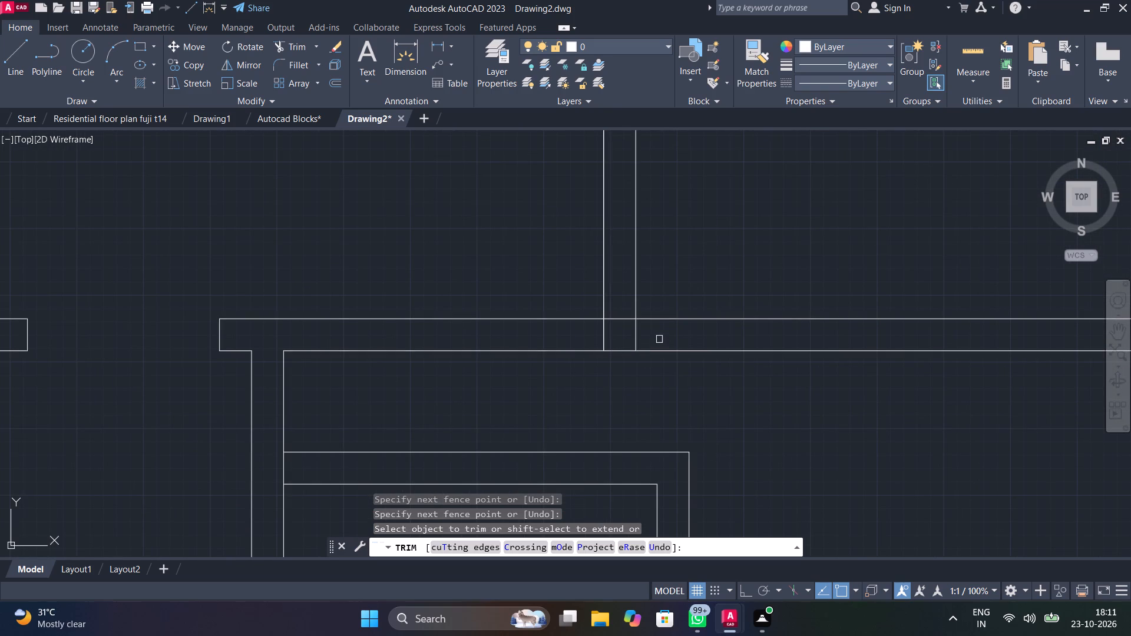
left_click_drag(659, 339, 573, 339)
left_click_drag(585, 285, 706, 280)
scroll(706, 280, "down", 3)
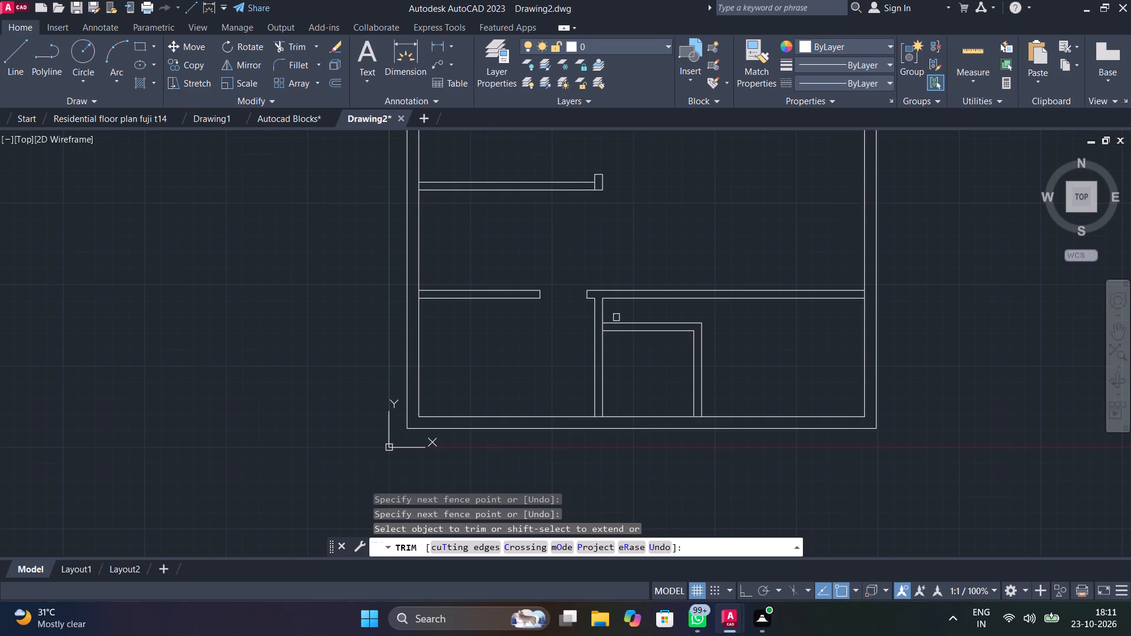
key("Escape")
Extend the lower vertical partition's right line up to the upper line of the horizontal partition beside the door opening.
type("ex")
key("space")
left_click(603, 315)
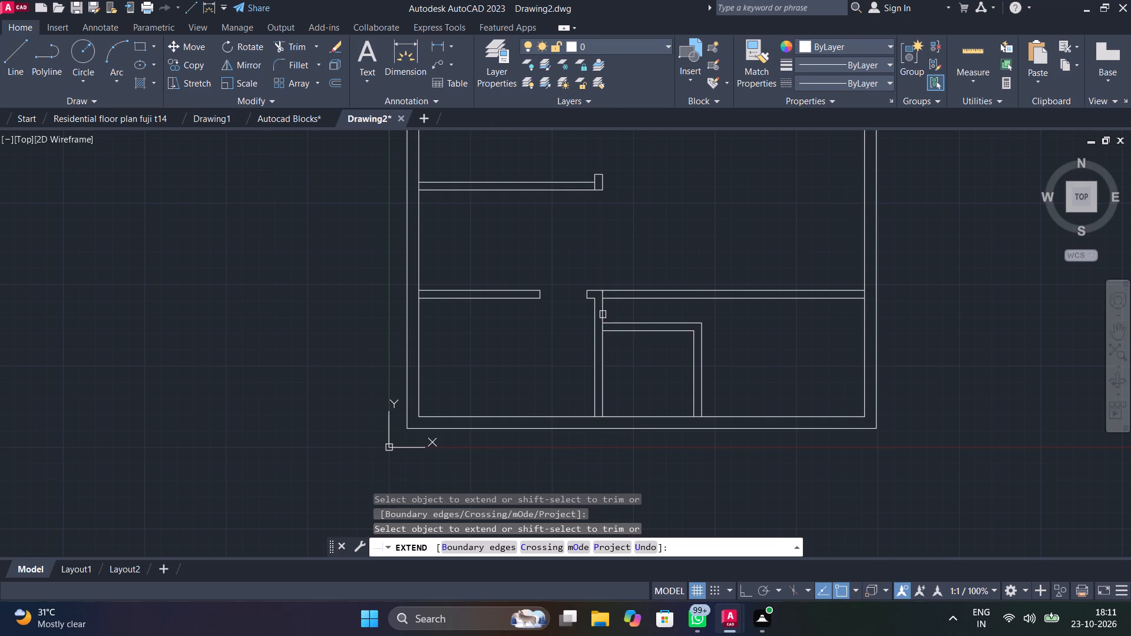
key("Escape")
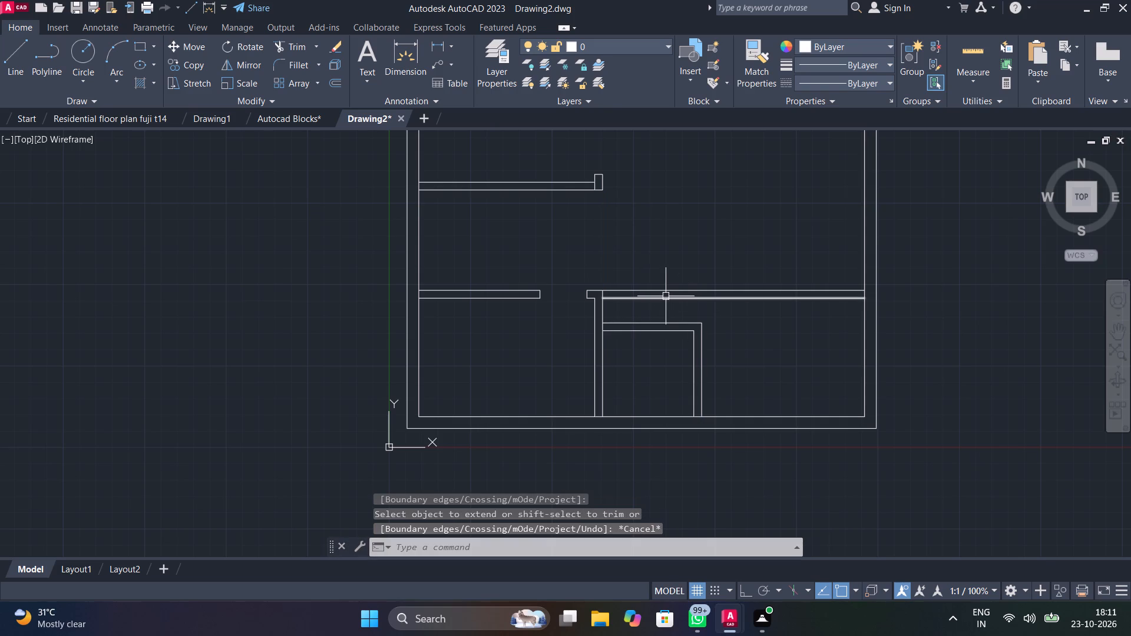
Trim away both lines of the lower horizontal partition between the lower vertical partition and the right outer wall.
type("tr")
key("space")
left_click_drag(661, 254, 686, 307)
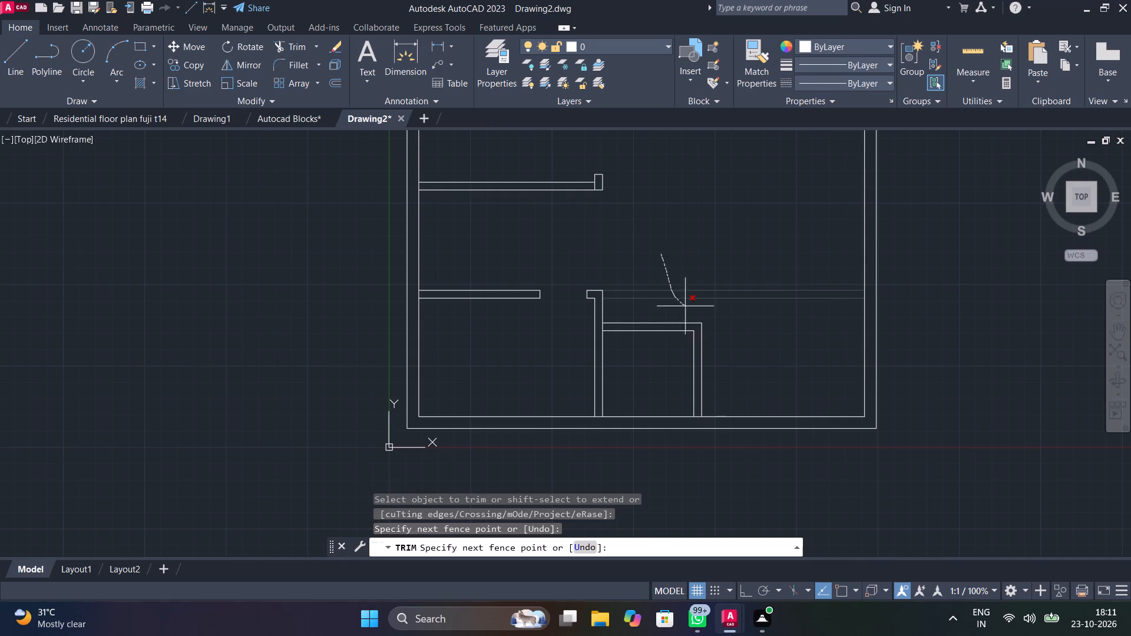
left_click_drag(686, 307, 705, 314)
scroll(704, 310, "down", 2)
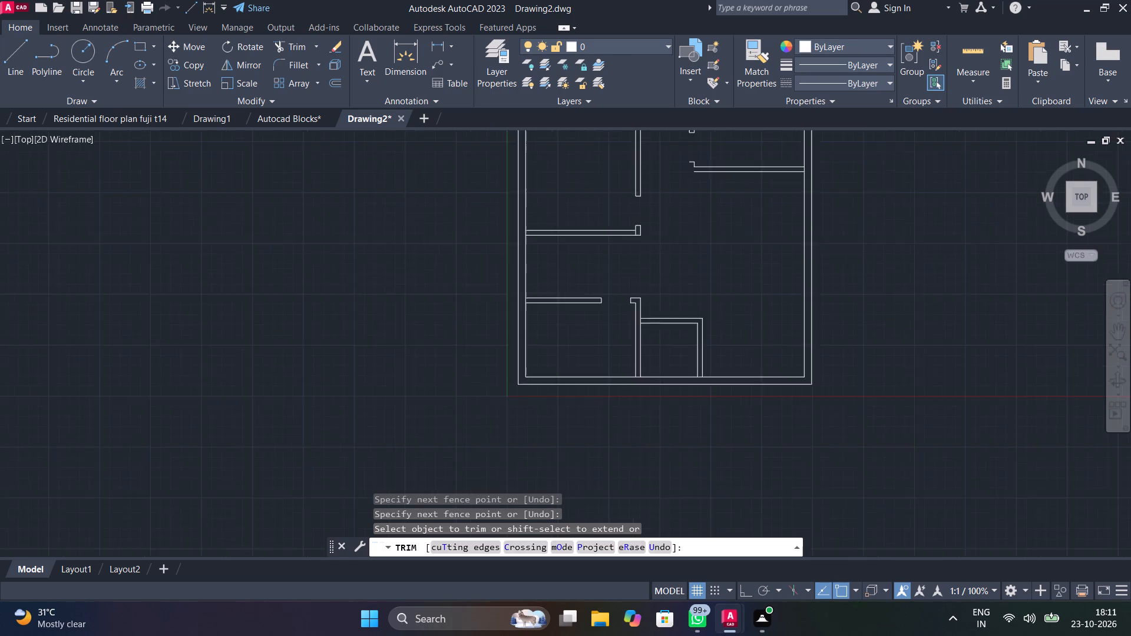
middle_click_drag(714, 337, 638, 277)
scroll(611, 267, "up", 4)
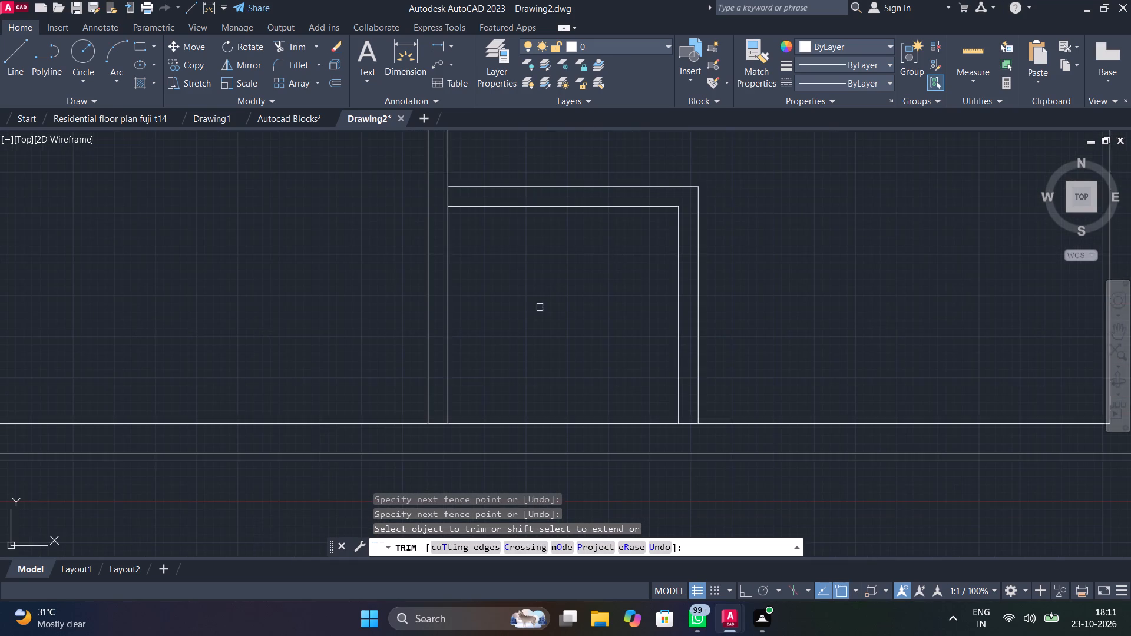
middle_click_drag(536, 309, 606, 412)
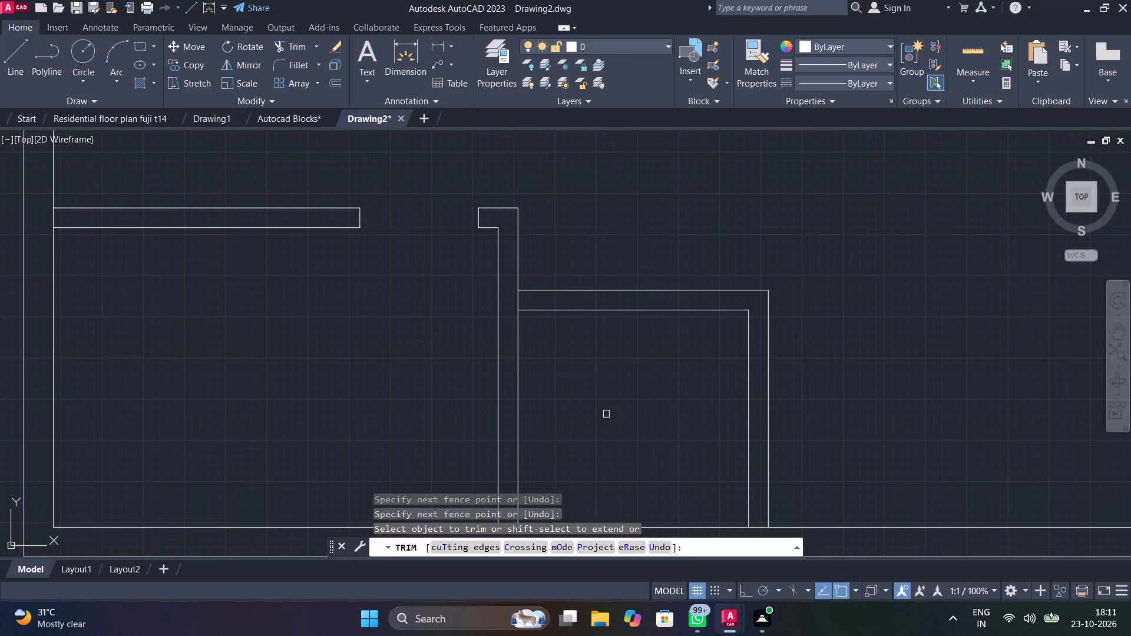
key("space")
Offset the right line of the lower vertical partition 2'6" toward the small room to mark a door opening.
key("o")
key("space")
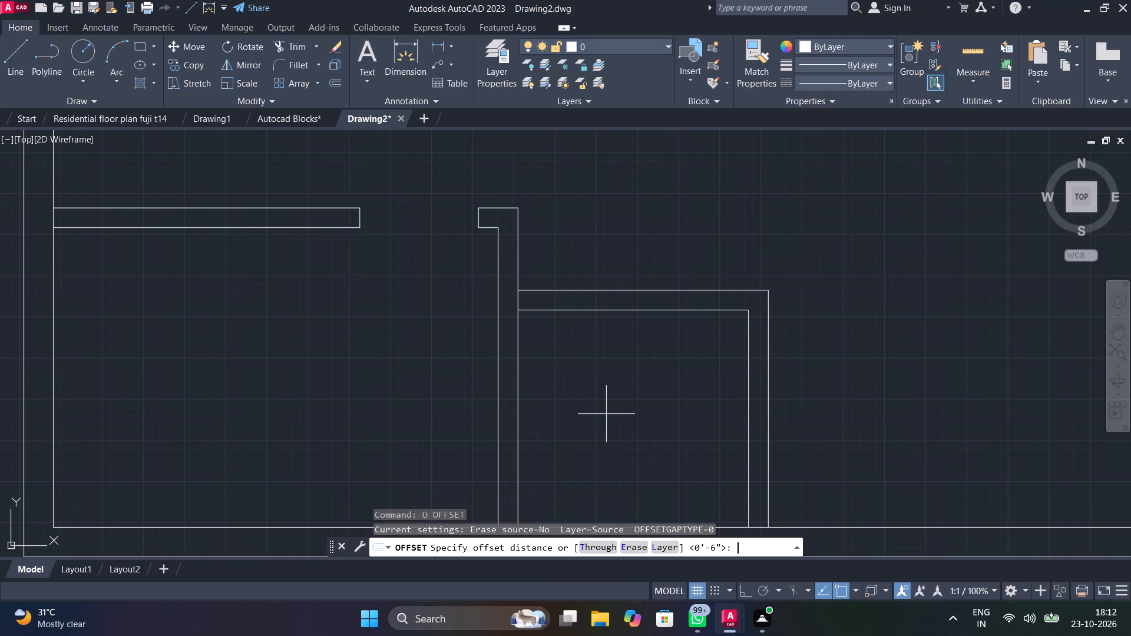
type("2'6\"")
key("Return")
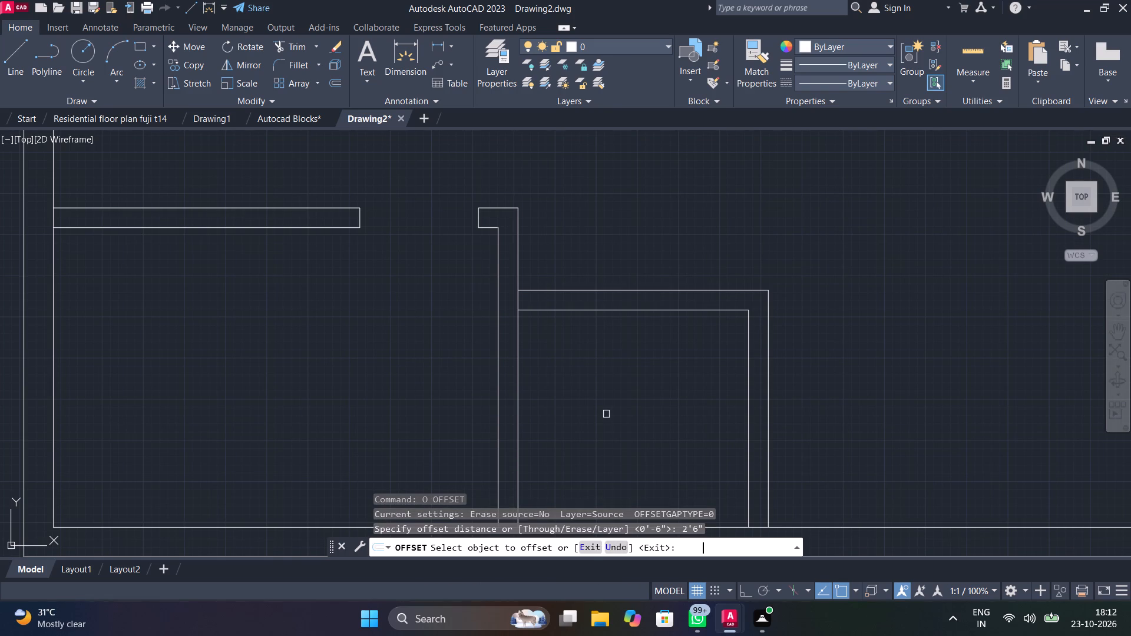
scroll(606, 414, "up", 1)
left_click(462, 405)
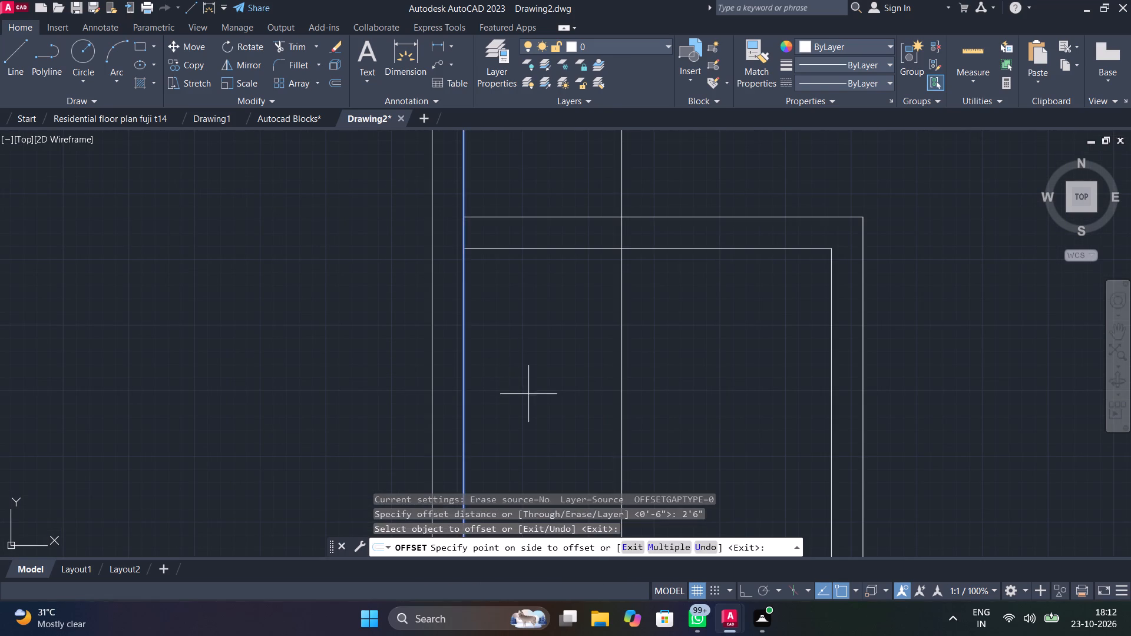
left_click(529, 393)
key("space")
Trim the small room's top wall between the vertical partition and the offset line, and remove the line's excess to leave a closed wall end.
type("tr")
key("space")
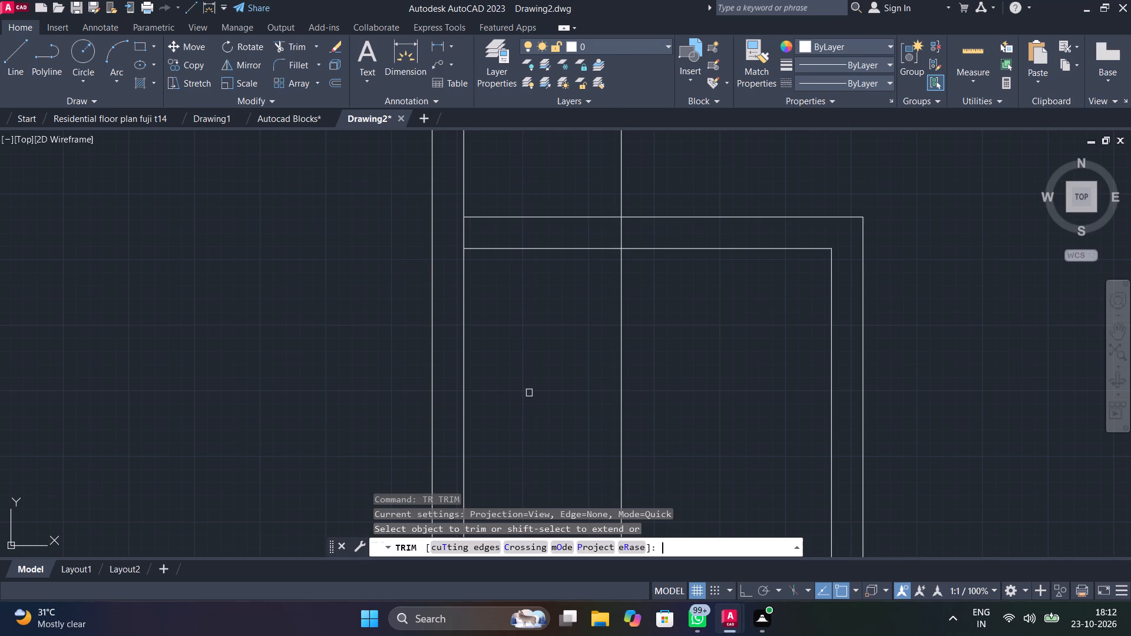
left_click_drag(557, 177, 558, 298)
scroll(558, 299, "down", 2)
left_click_drag(571, 255, 630, 224)
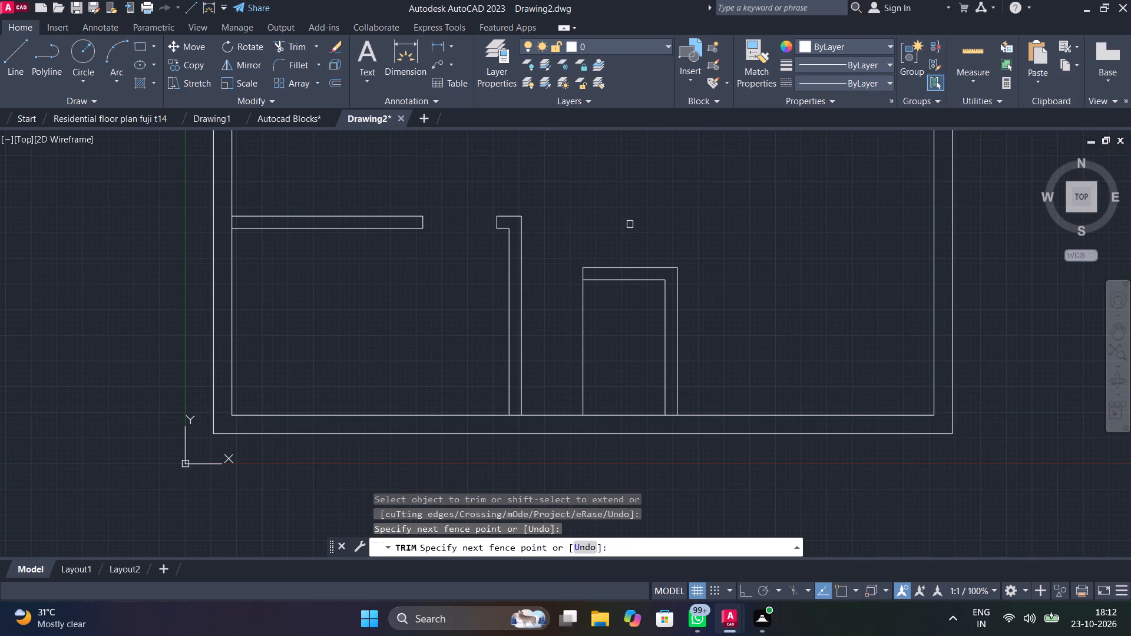
left_click_drag(616, 327, 572, 379)
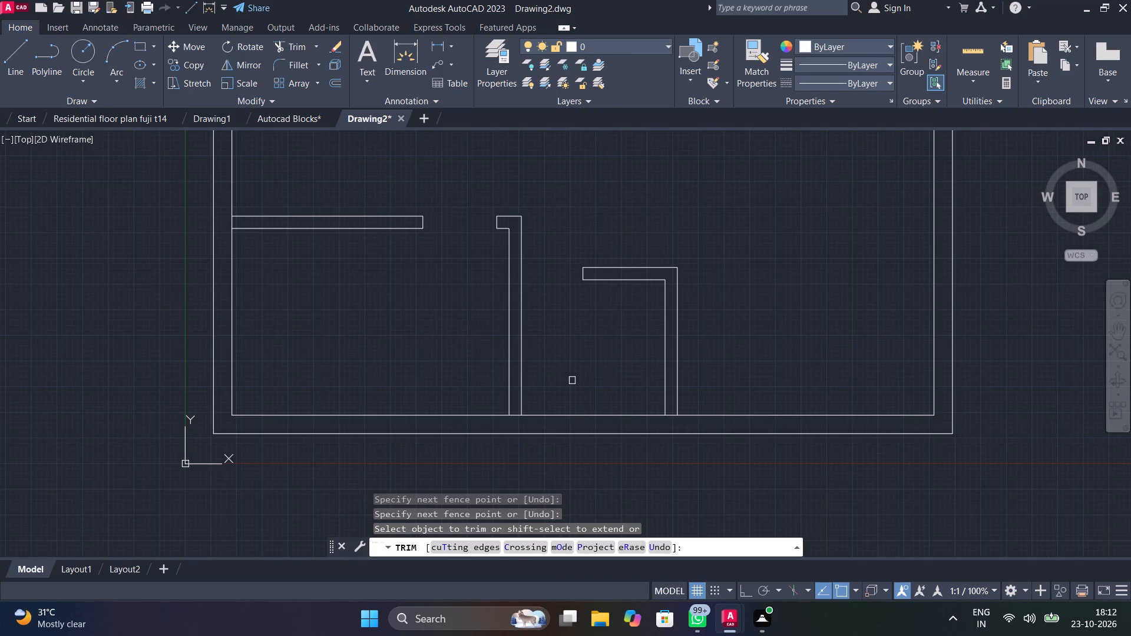
scroll(746, 376, "down", 1)
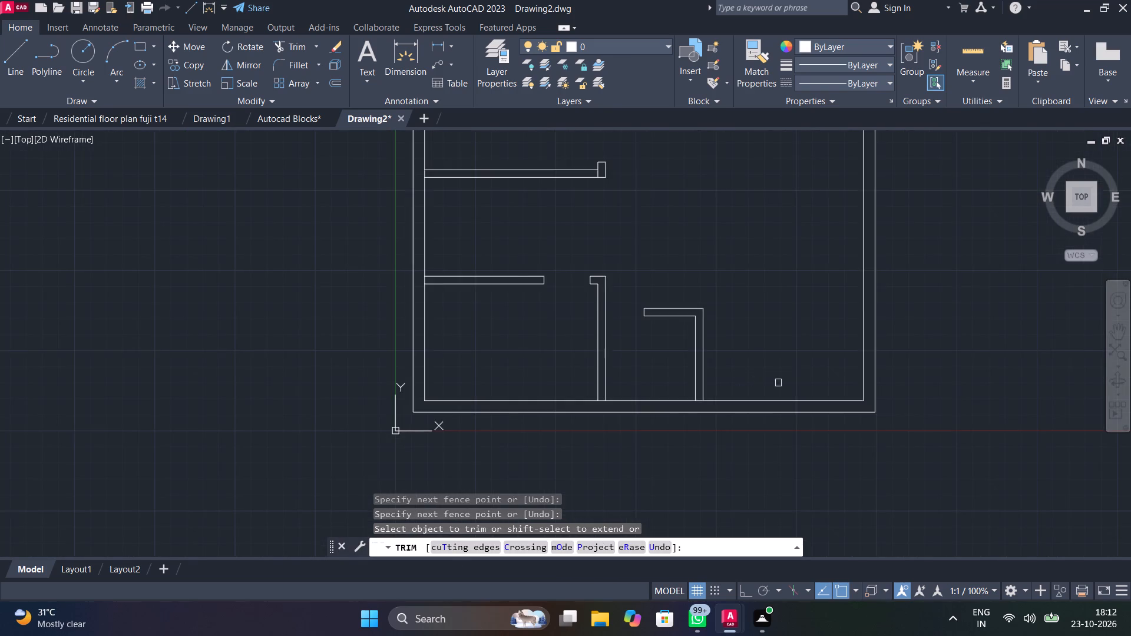
middle_click_drag(778, 378, 579, 372)
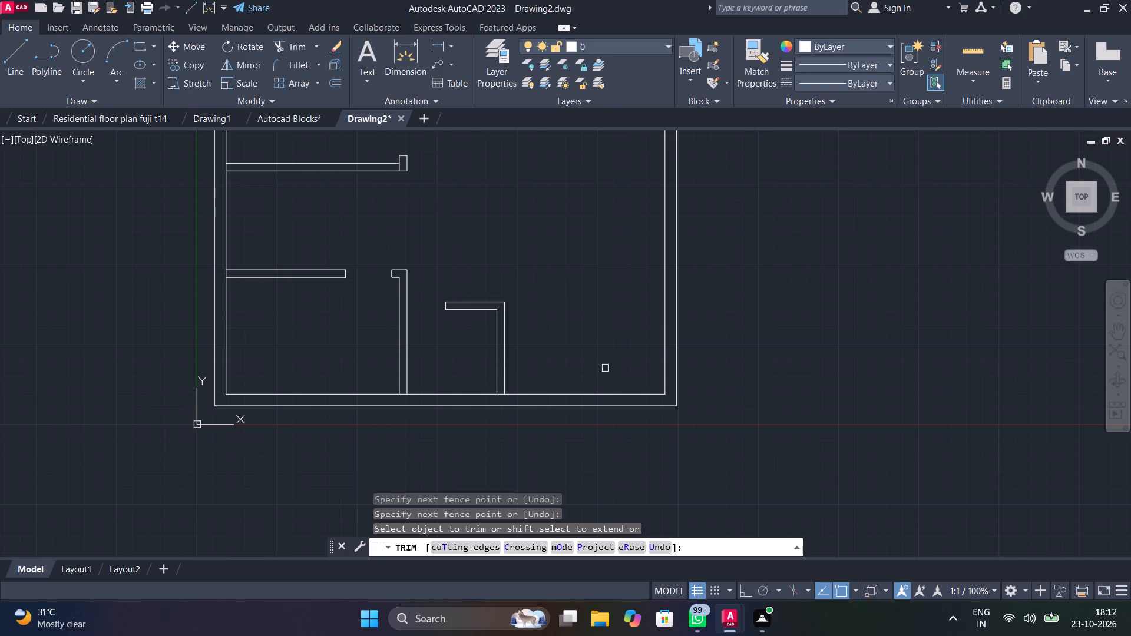
key("space")
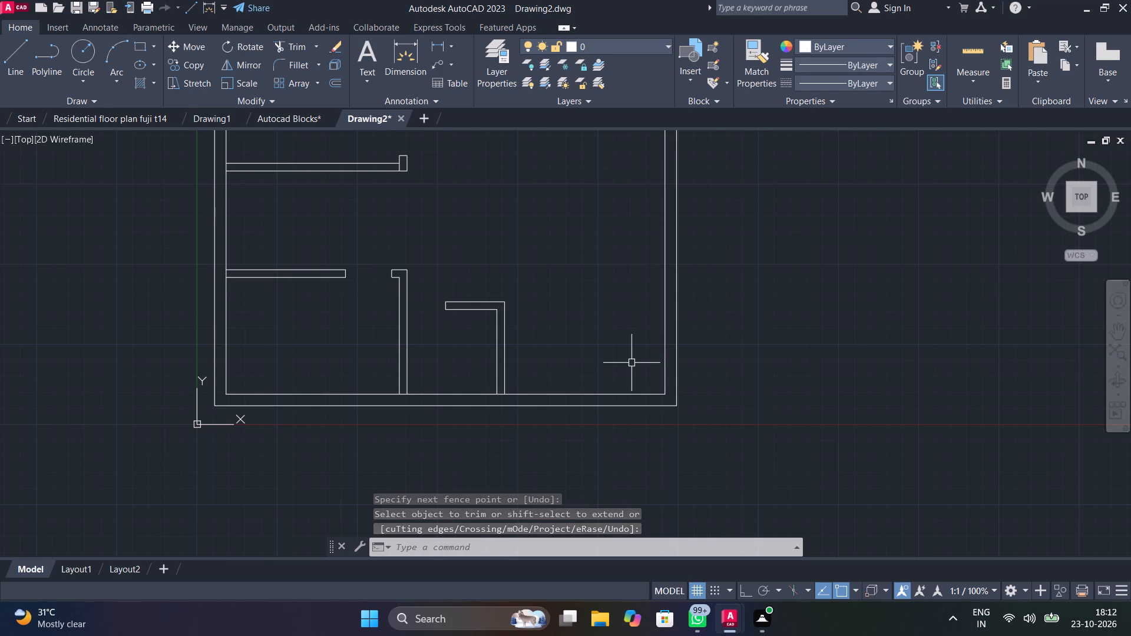
Offset the inner line of the right outer wall 6' into the plan.
type("o 6'")
key("Return")
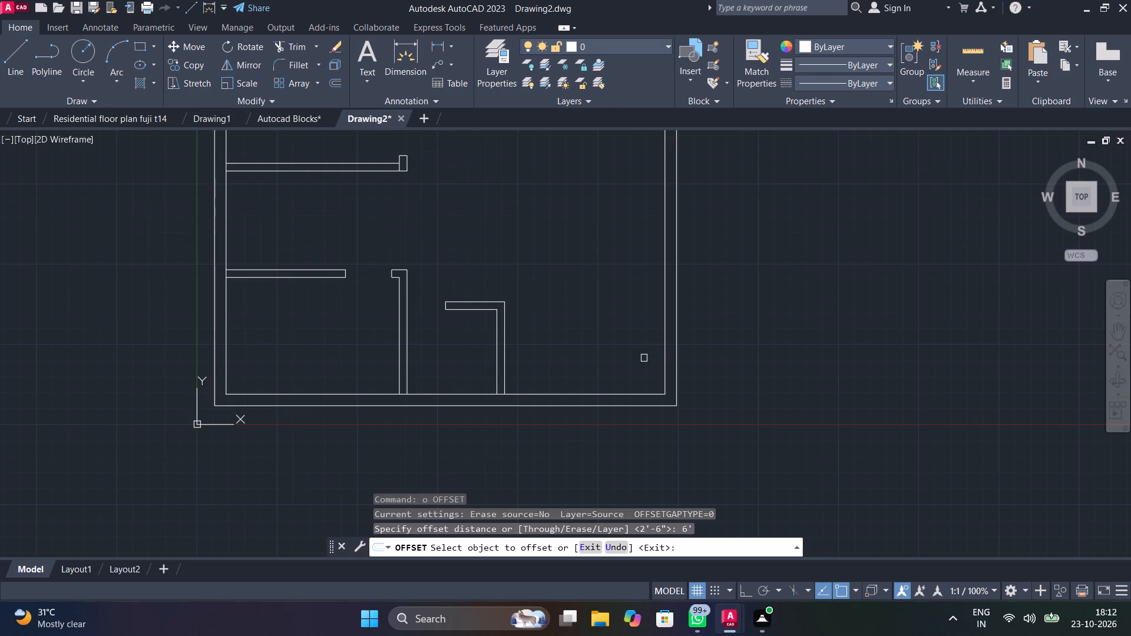
left_click(663, 365)
left_click(631, 372)
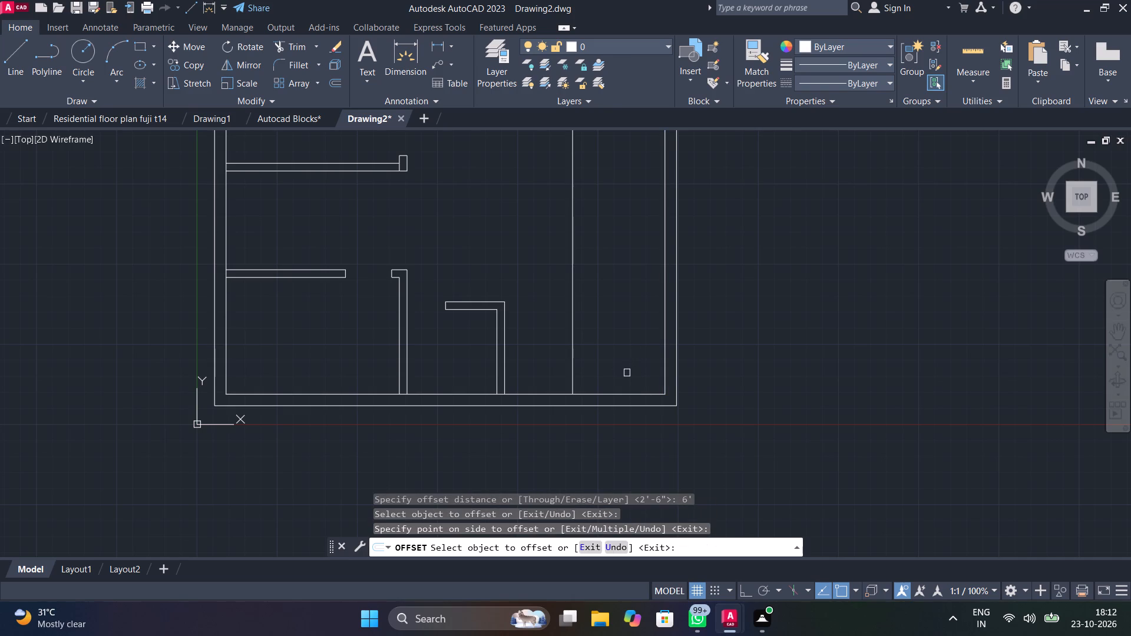
Check the distance between the small room's right wall and the new vertical line with a linear dimension.
left_click(435, 46)
left_click(507, 390)
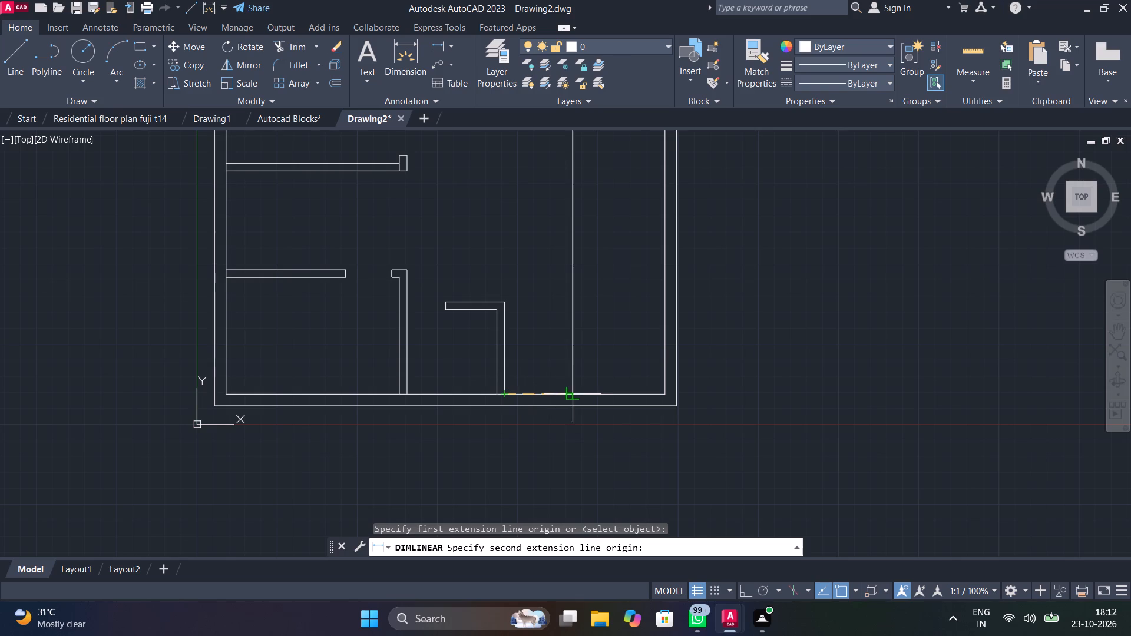
left_click(573, 392)
key("Escape")
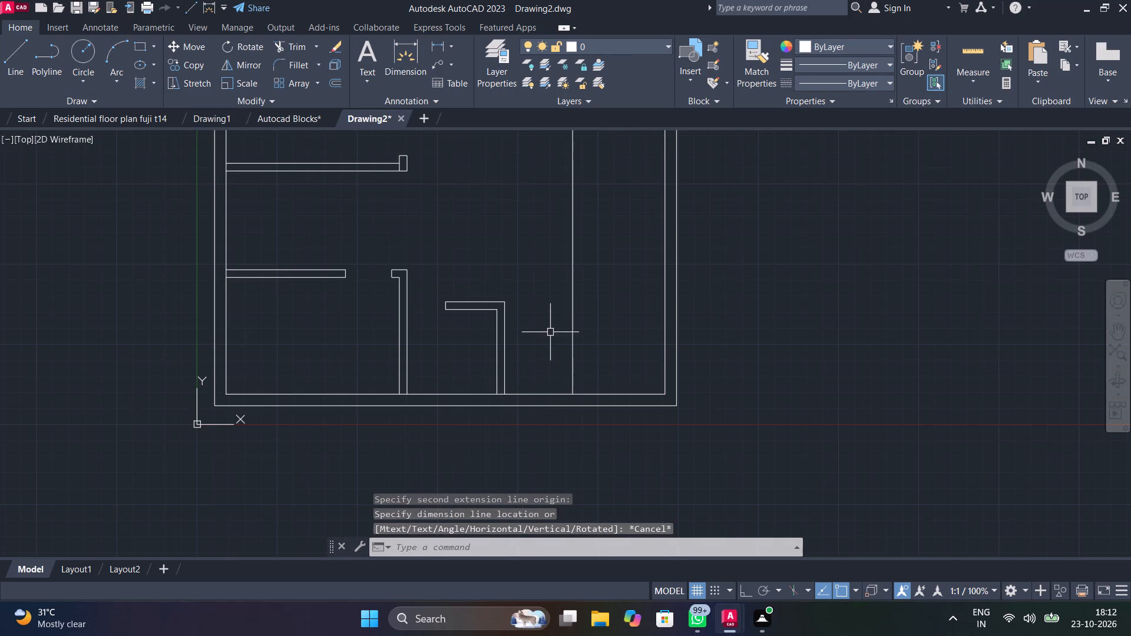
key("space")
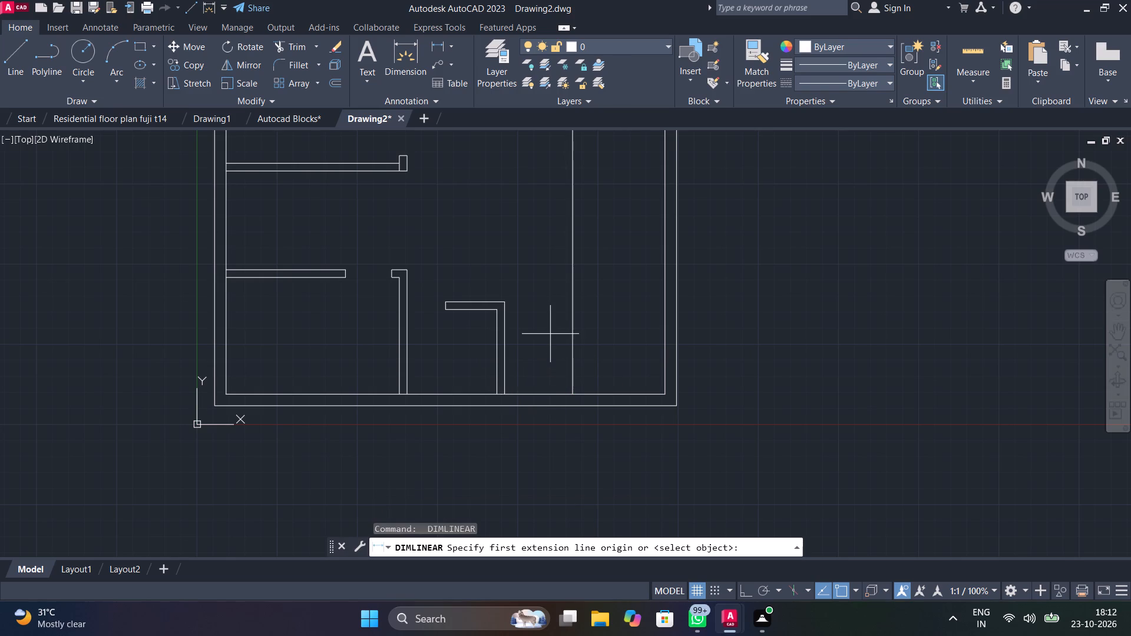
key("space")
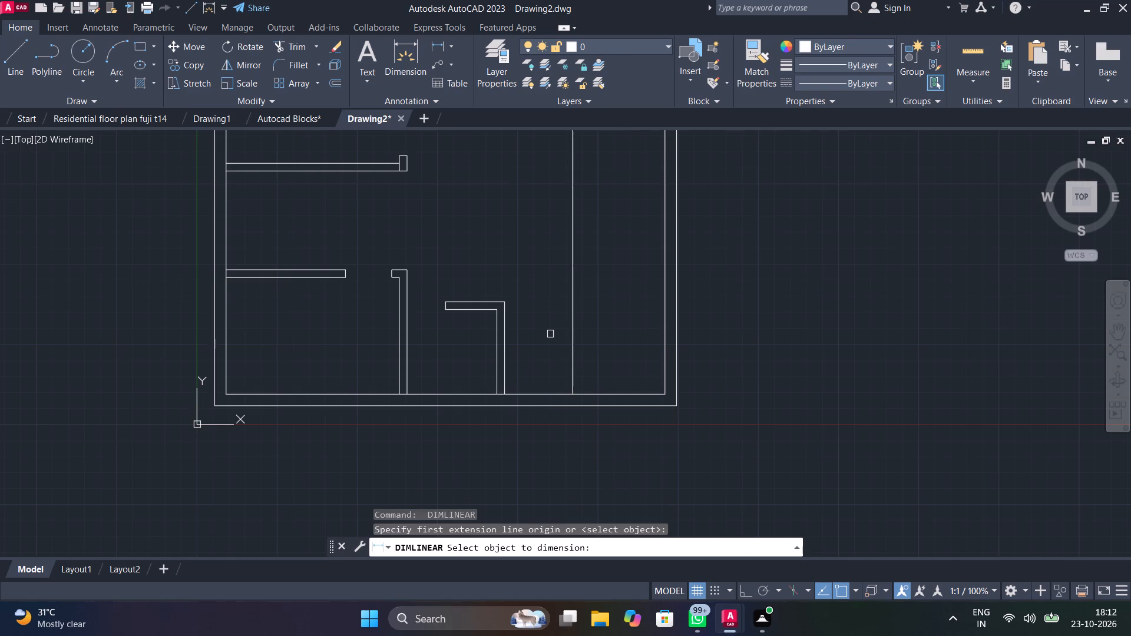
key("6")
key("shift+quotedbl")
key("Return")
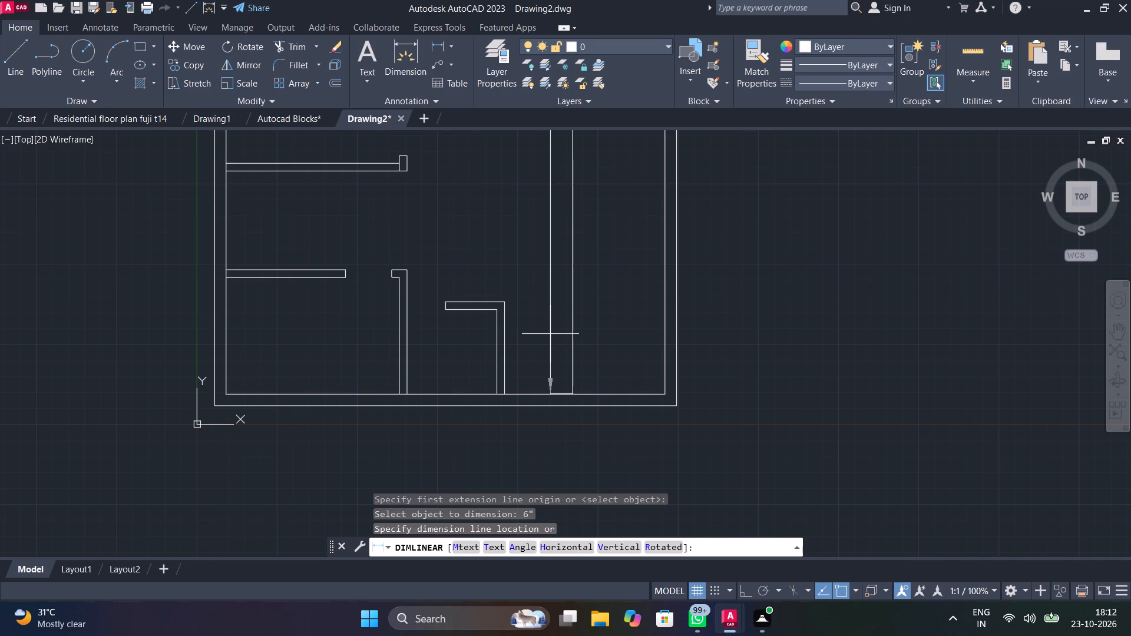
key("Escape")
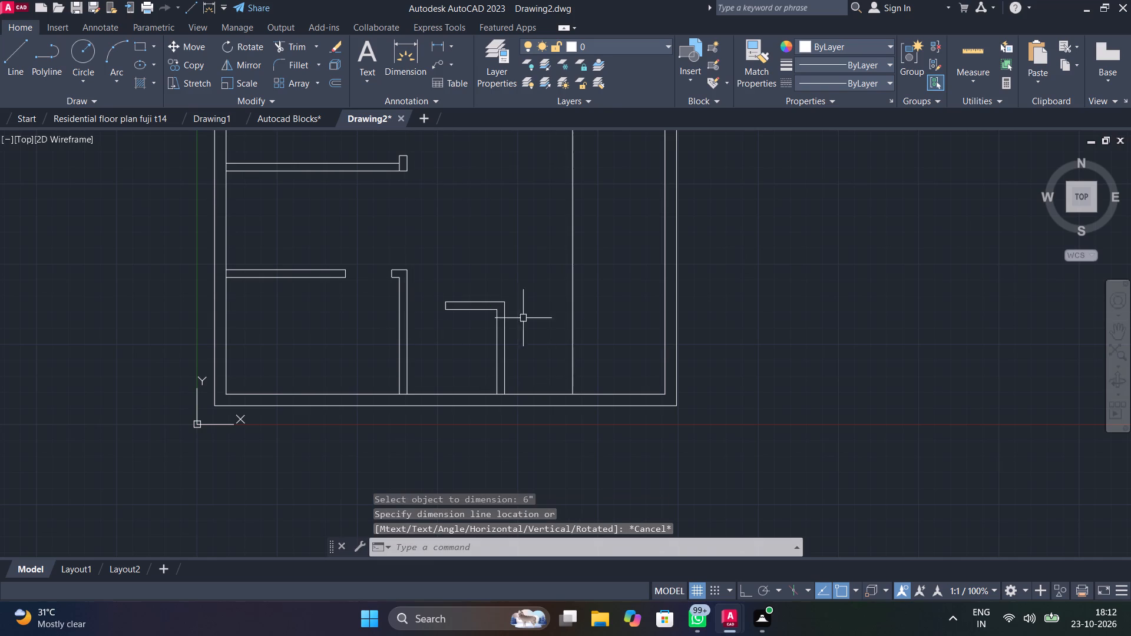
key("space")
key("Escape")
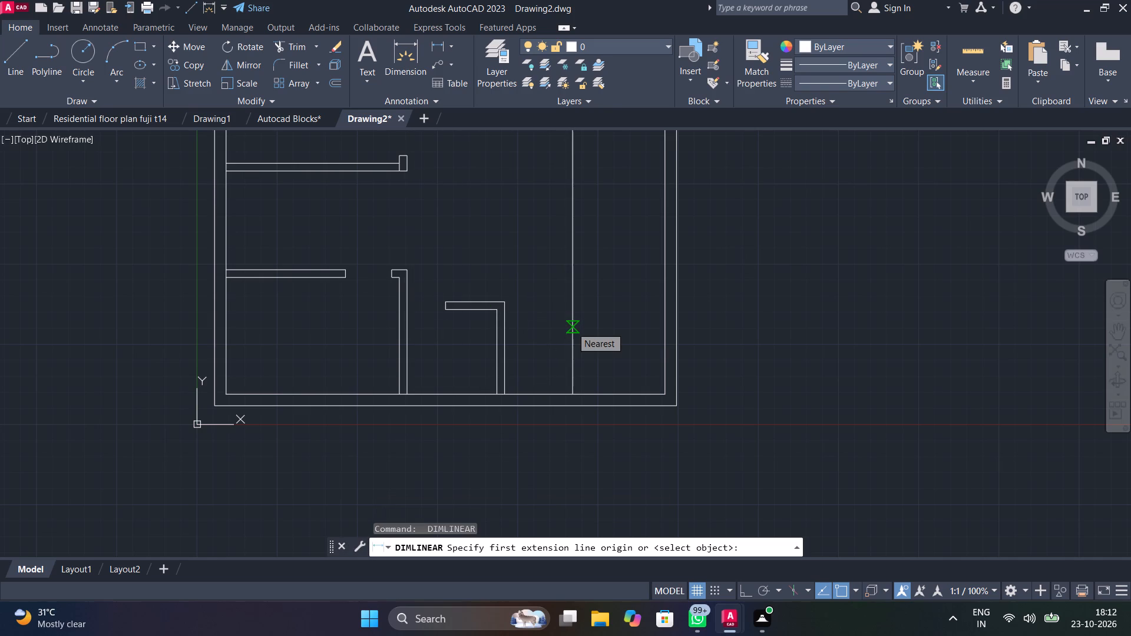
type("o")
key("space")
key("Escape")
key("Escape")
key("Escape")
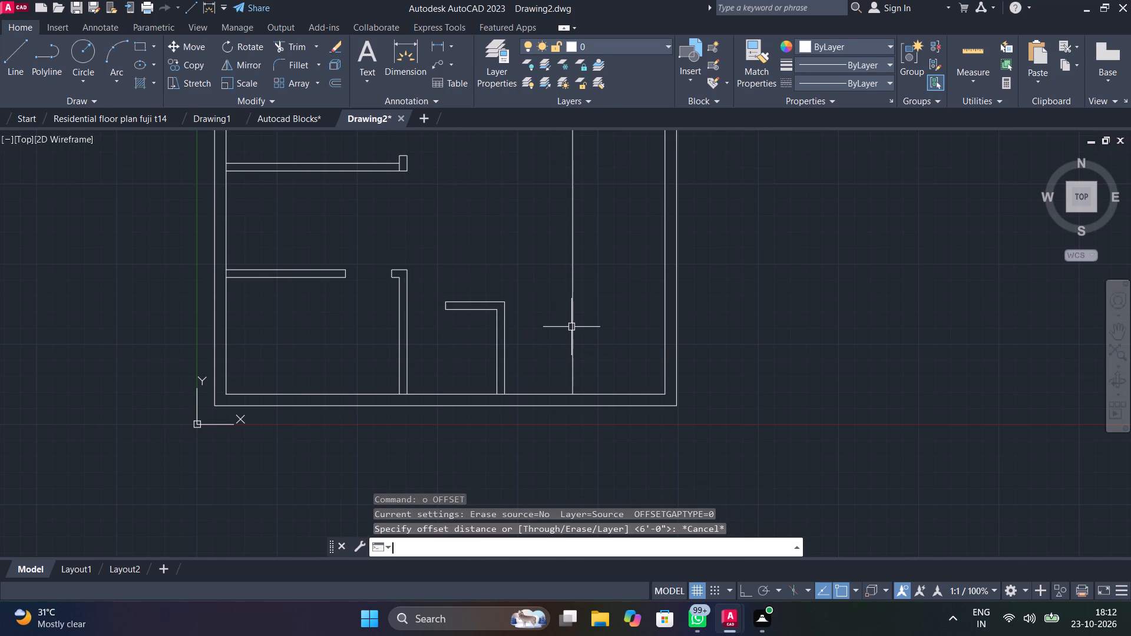
Offset the new vertical line 5" toward the small room to give the partition its thickness.
type("o")
key("space")
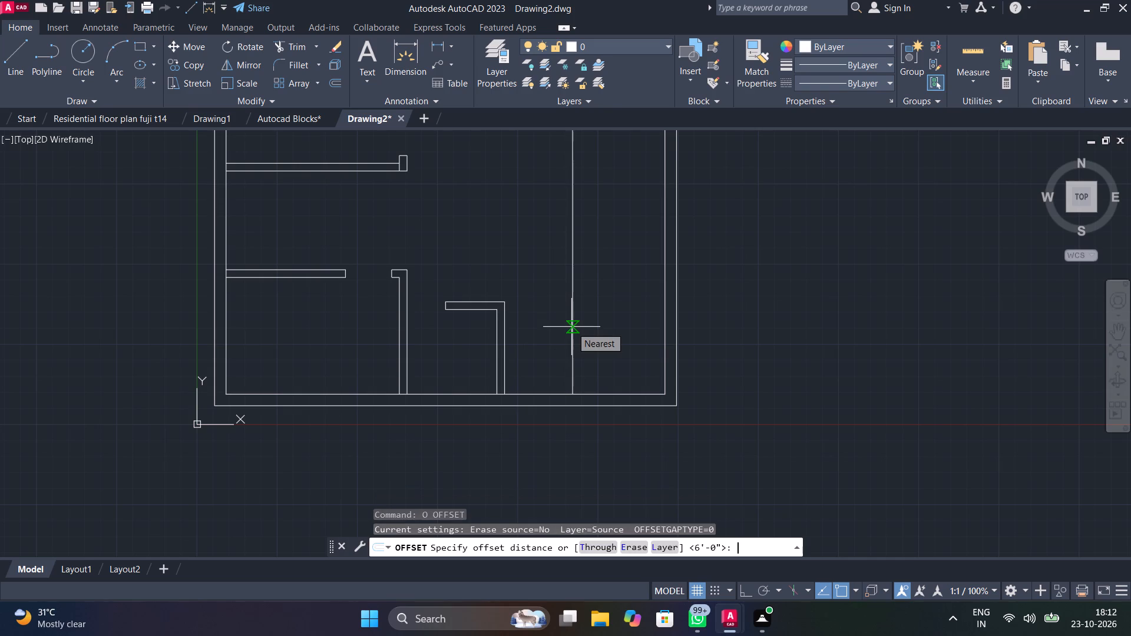
type("5\"")
key("Return")
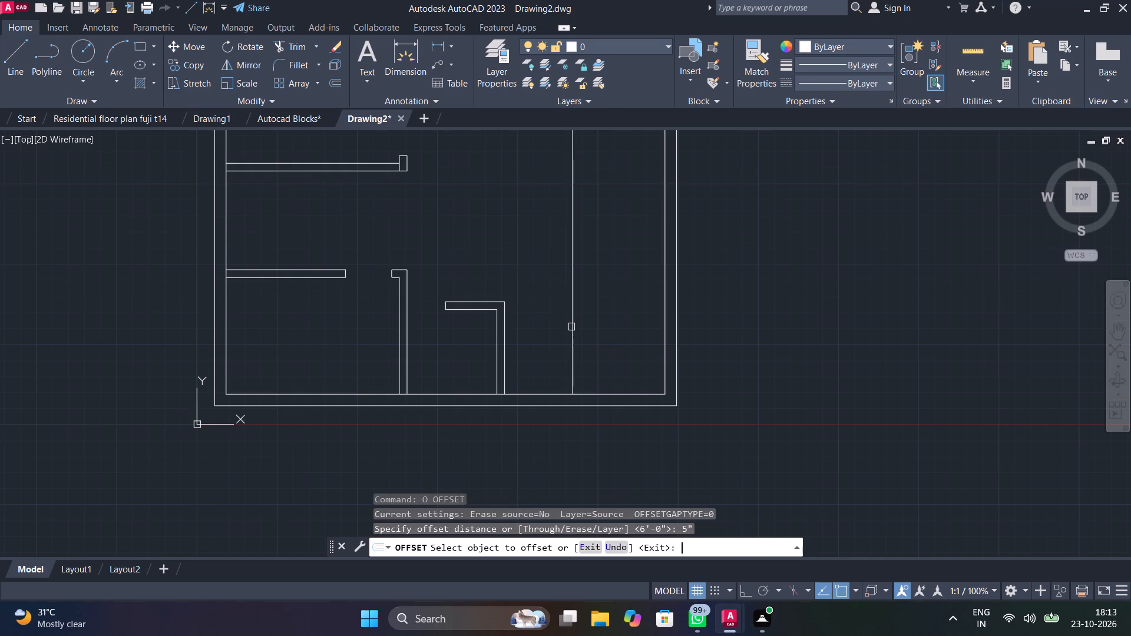
left_click(571, 326)
left_click(560, 342)
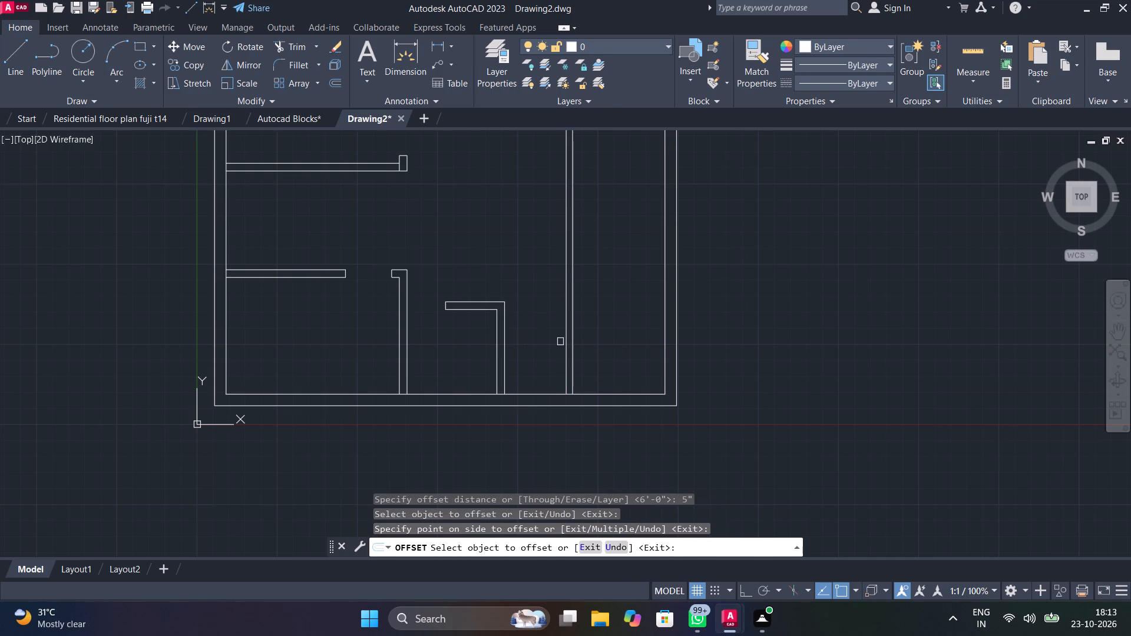
middle_click_drag(607, 355, 598, 409)
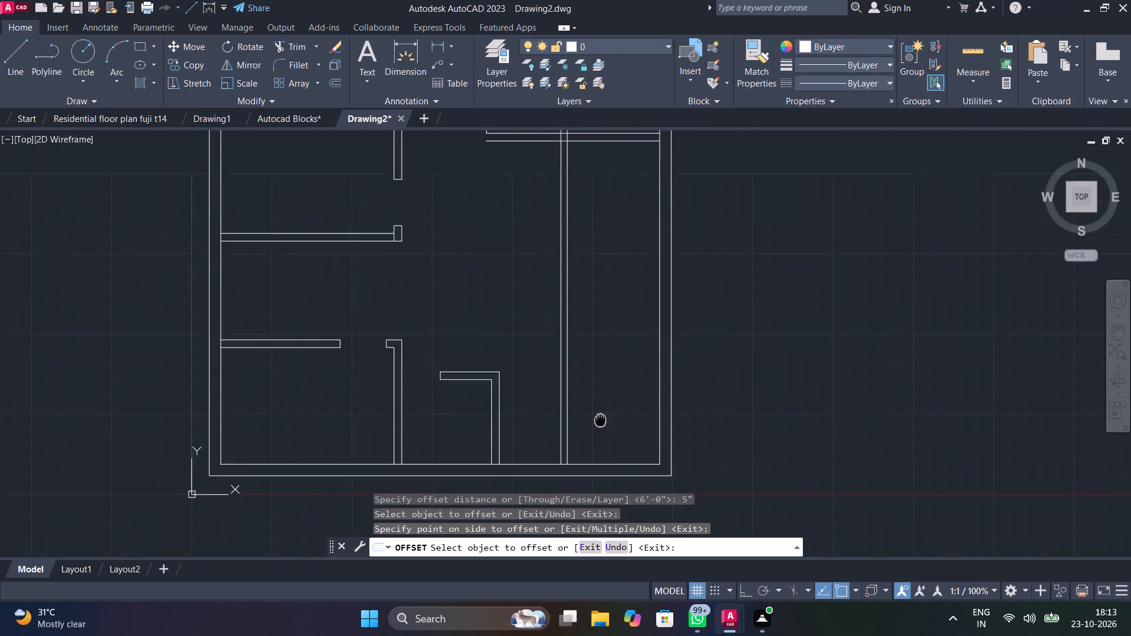
middle_click_drag(598, 409, 595, 383)
scroll(595, 383, "down", 1)
middle_click(606, 412)
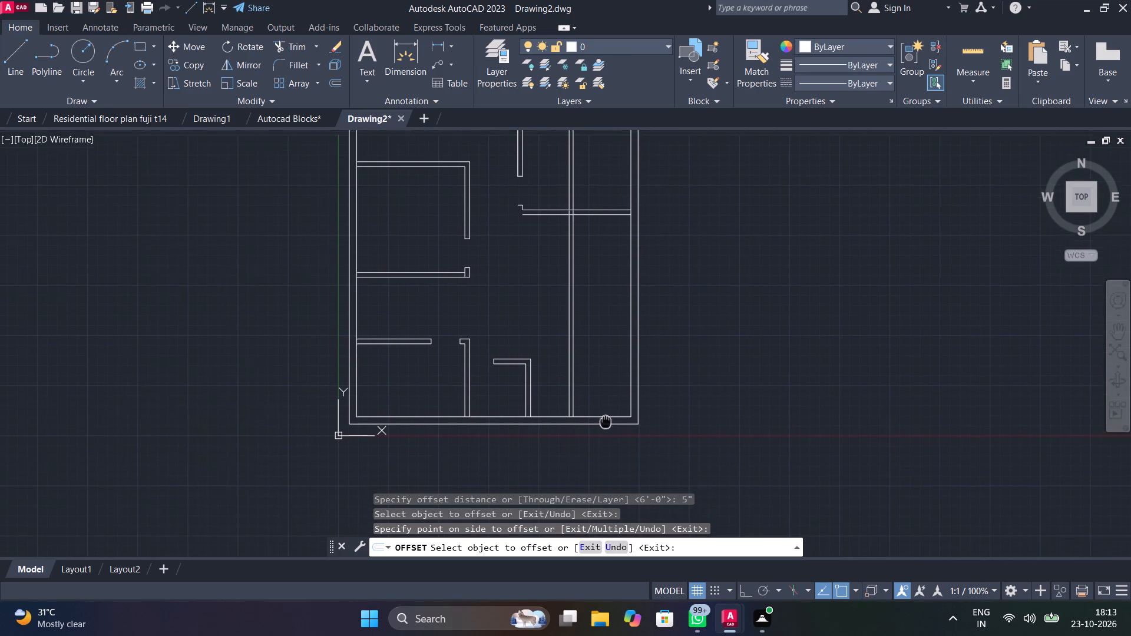
key("Escape")
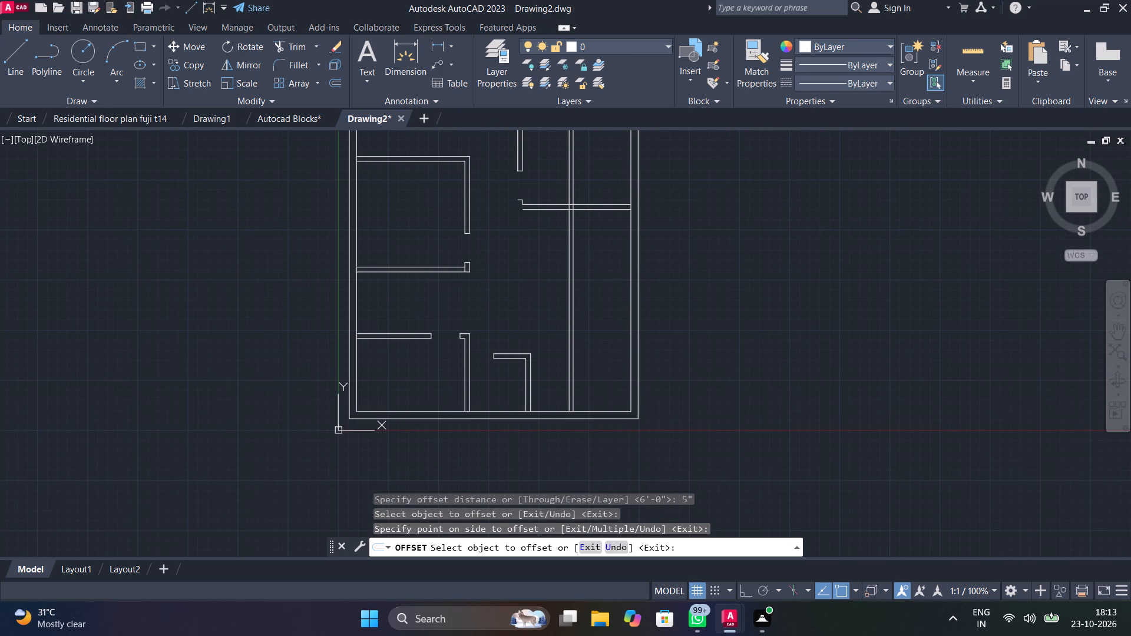
Offset the inner line of the bottom outer wall 5'6" up into the plan.
scroll(582, 385, "up", 2)
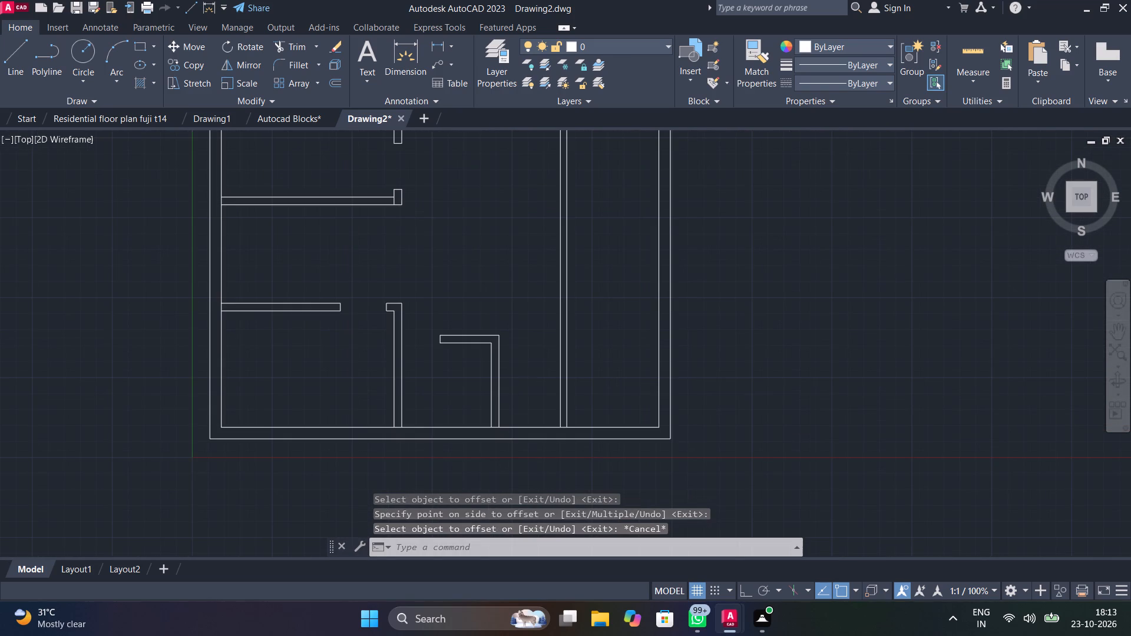
key("space")
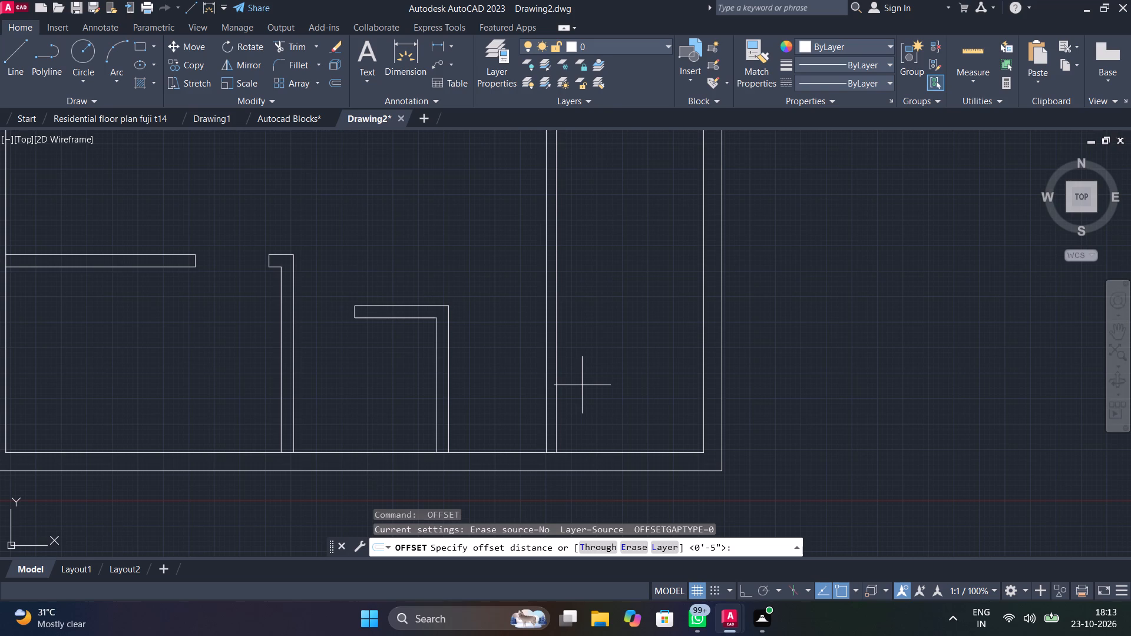
type("5'6\"")
key("Return")
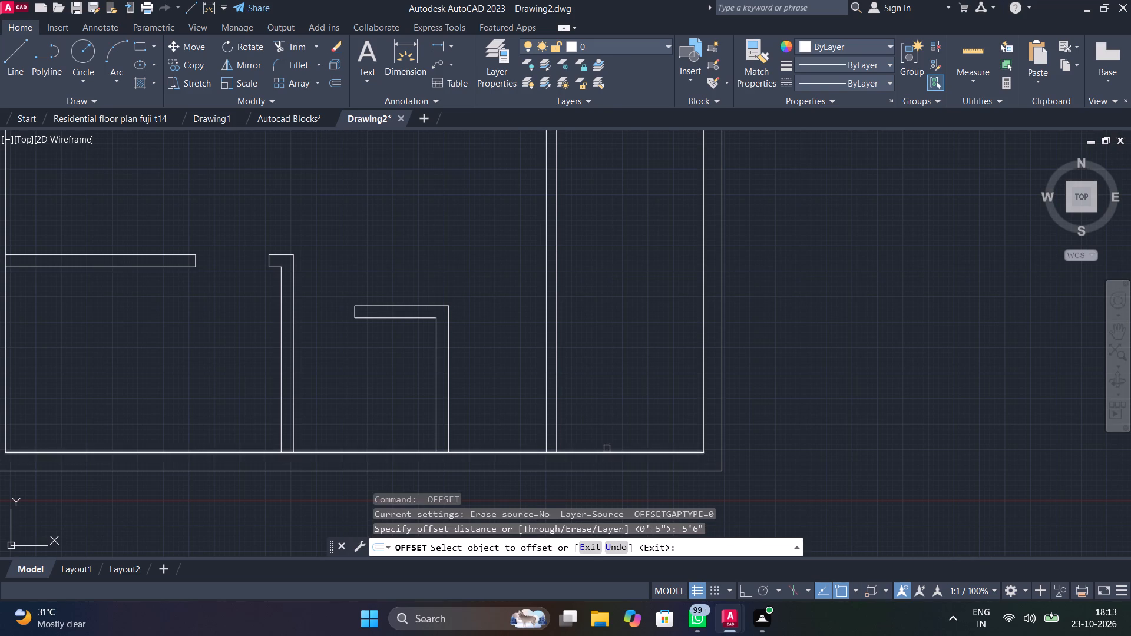
left_click(607, 449)
left_click(621, 453)
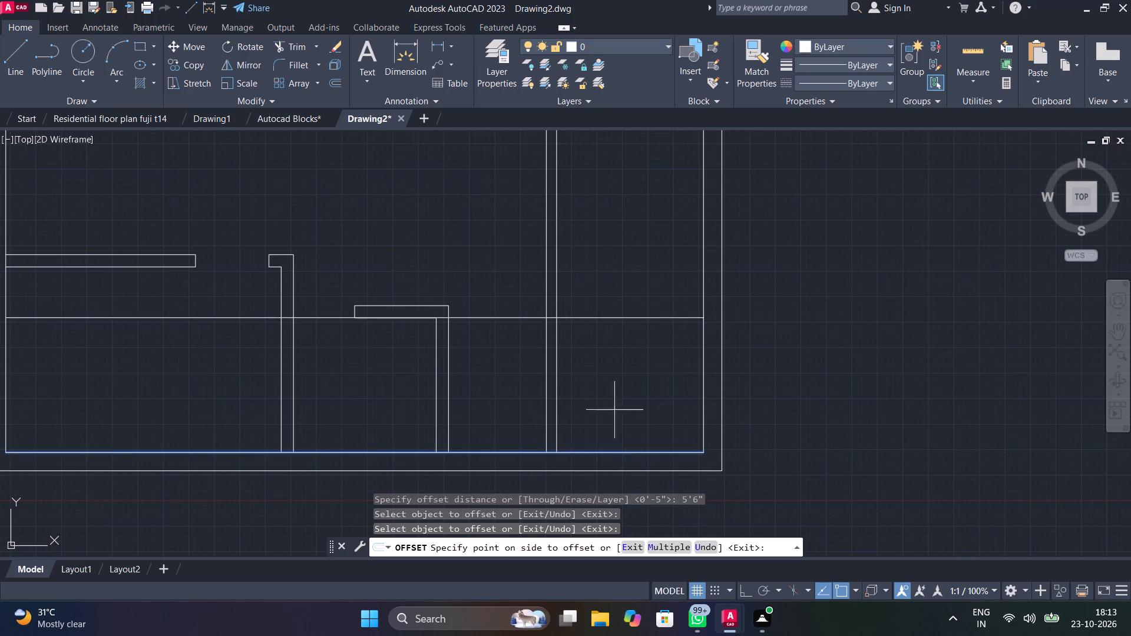
left_click(610, 359)
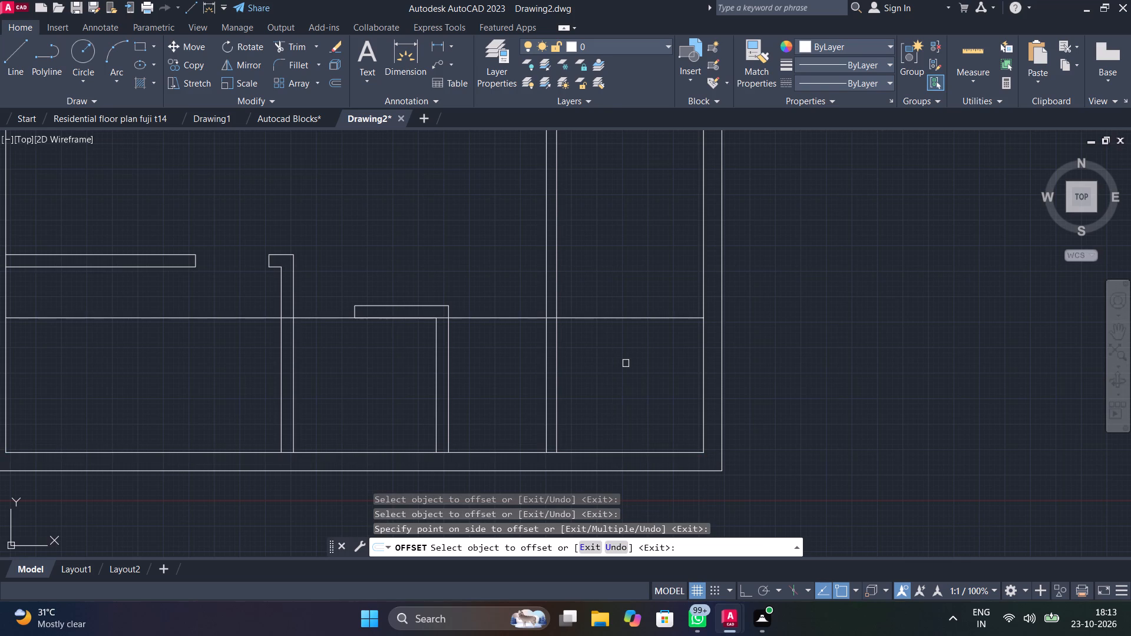
Offset the new horizontal line 6" upward to give the lower-right room's top wall its thickness.
key("space")
key("space")
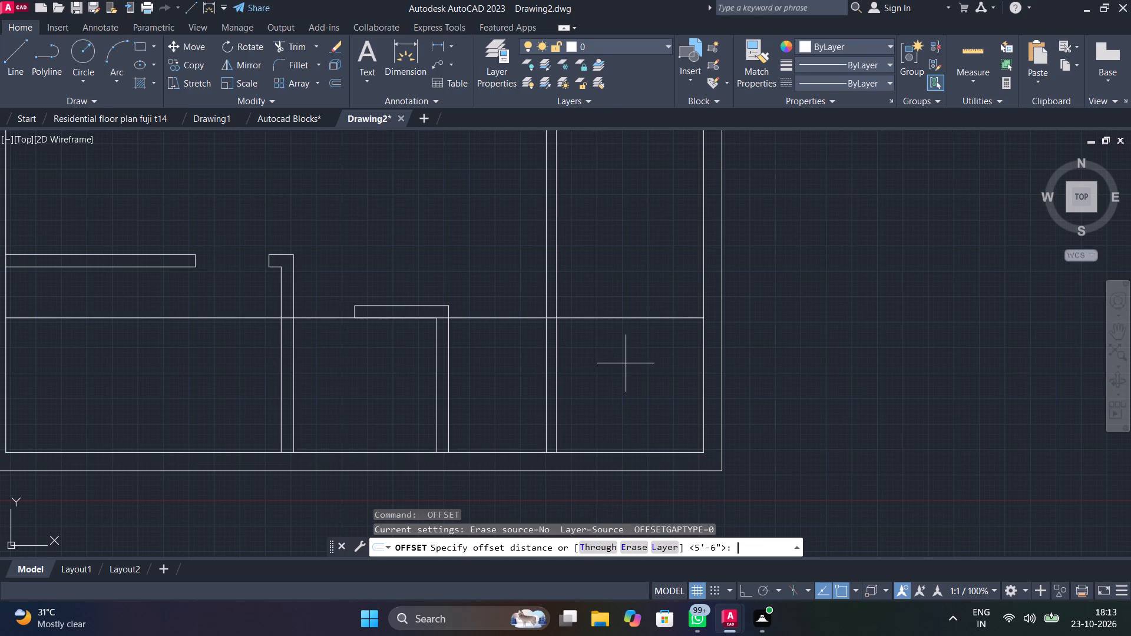
type("6\"")
key("Return")
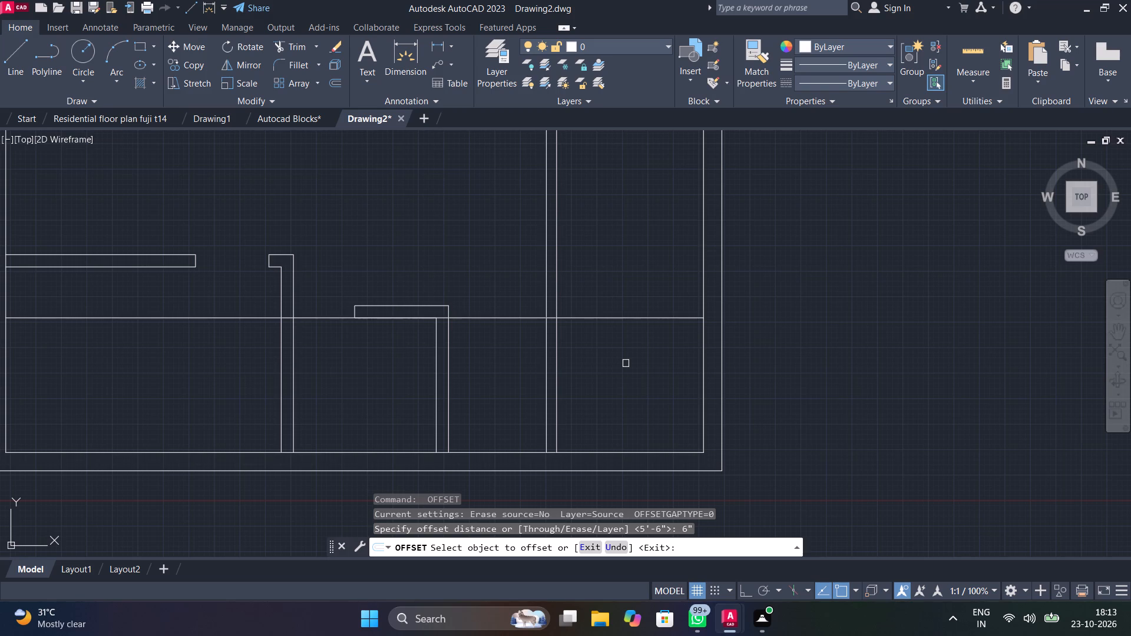
left_click(650, 317)
left_click(651, 306)
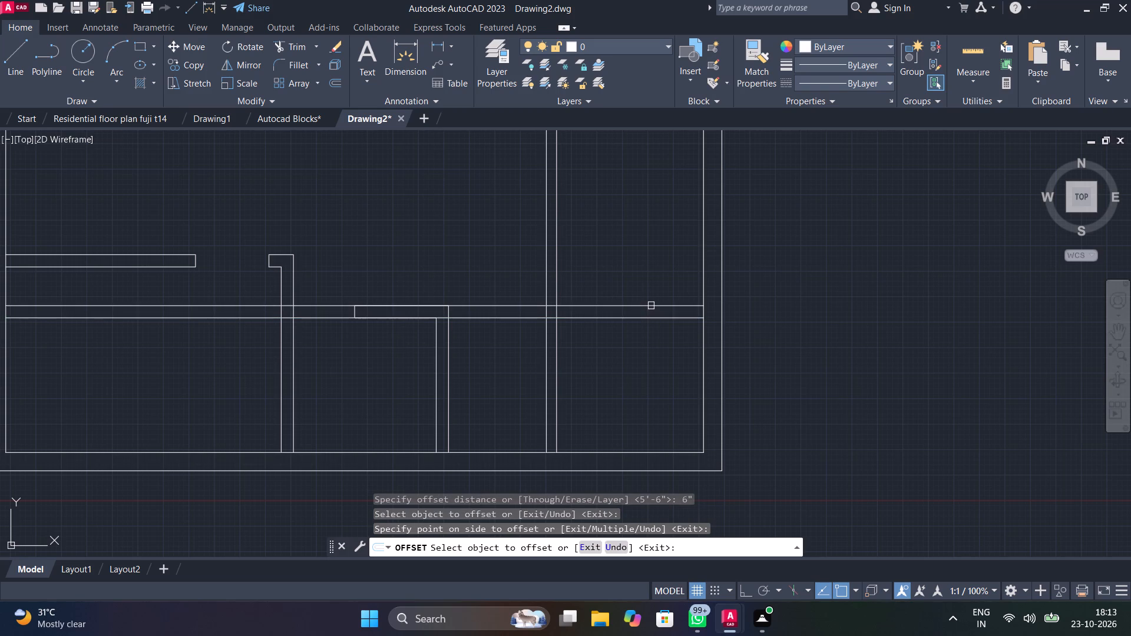
Trim the new horizontal lines between the small room and the right partition, and the partition lines above the new wall.
key("Escape")
type("tr")
key("space")
left_click_drag(508, 251, 513, 366)
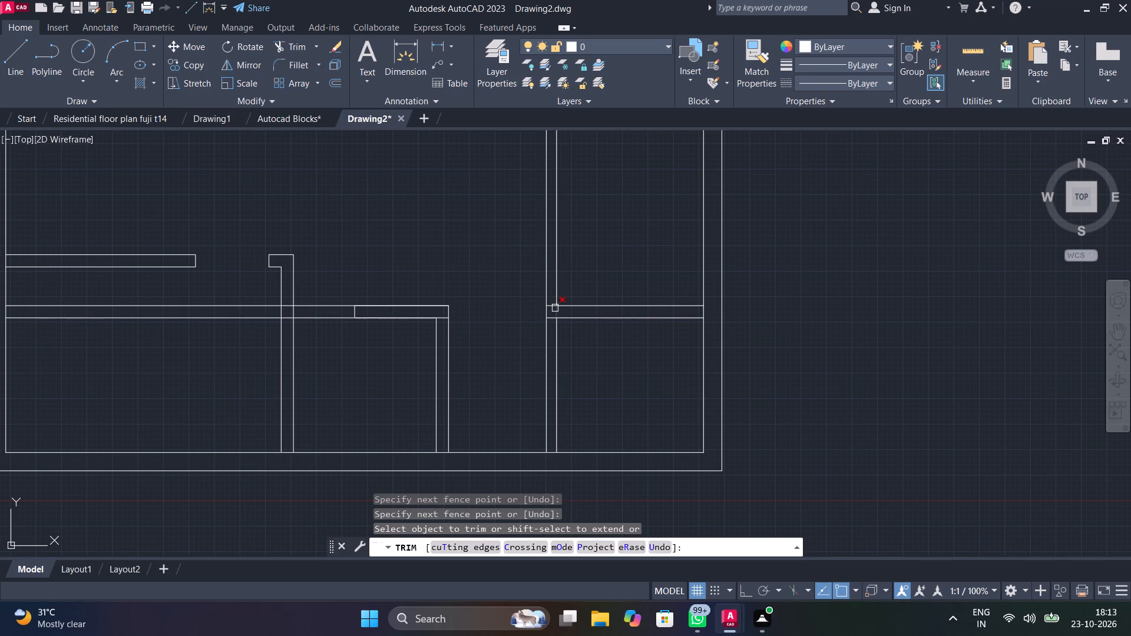
left_click_drag(598, 263, 518, 279)
middle_click_drag(596, 375, 546, 411)
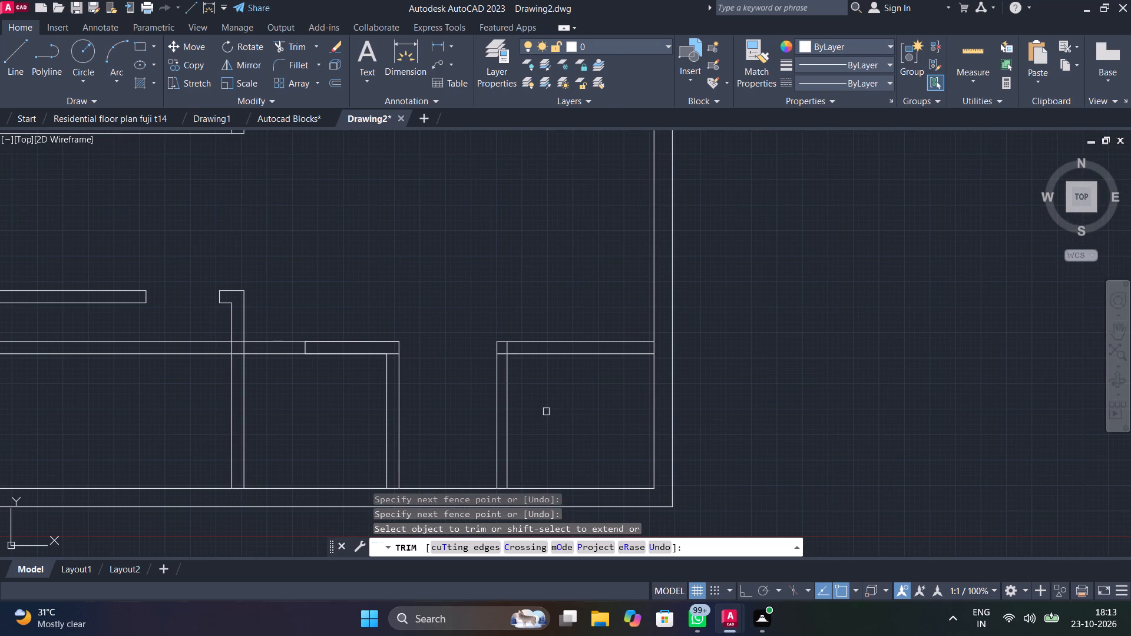
key("space")
key("space")
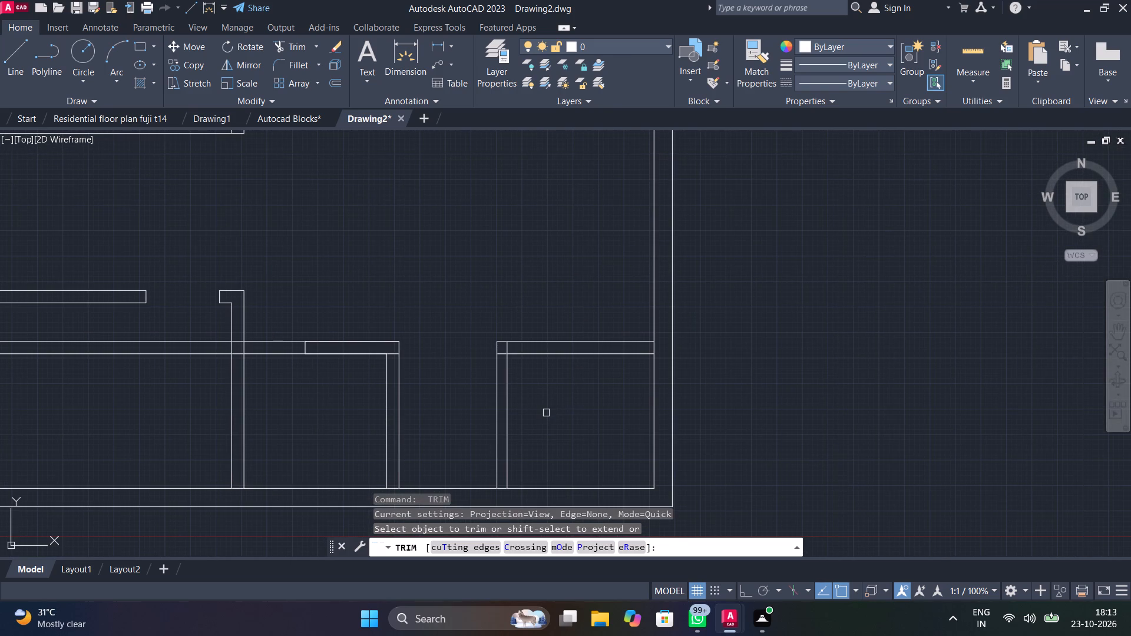
key("Escape")
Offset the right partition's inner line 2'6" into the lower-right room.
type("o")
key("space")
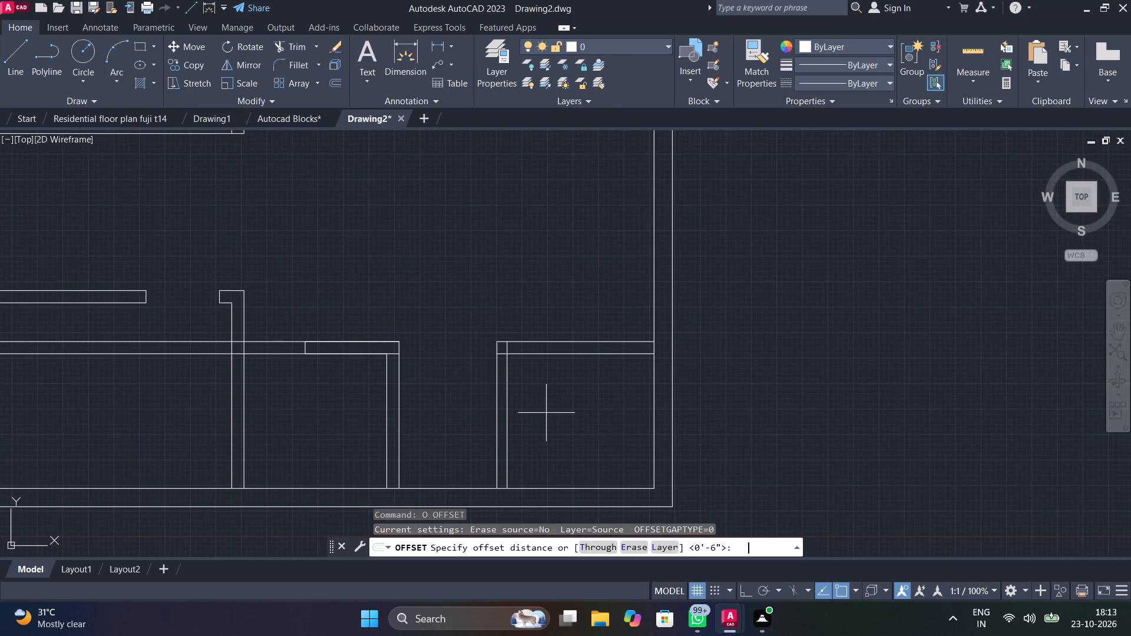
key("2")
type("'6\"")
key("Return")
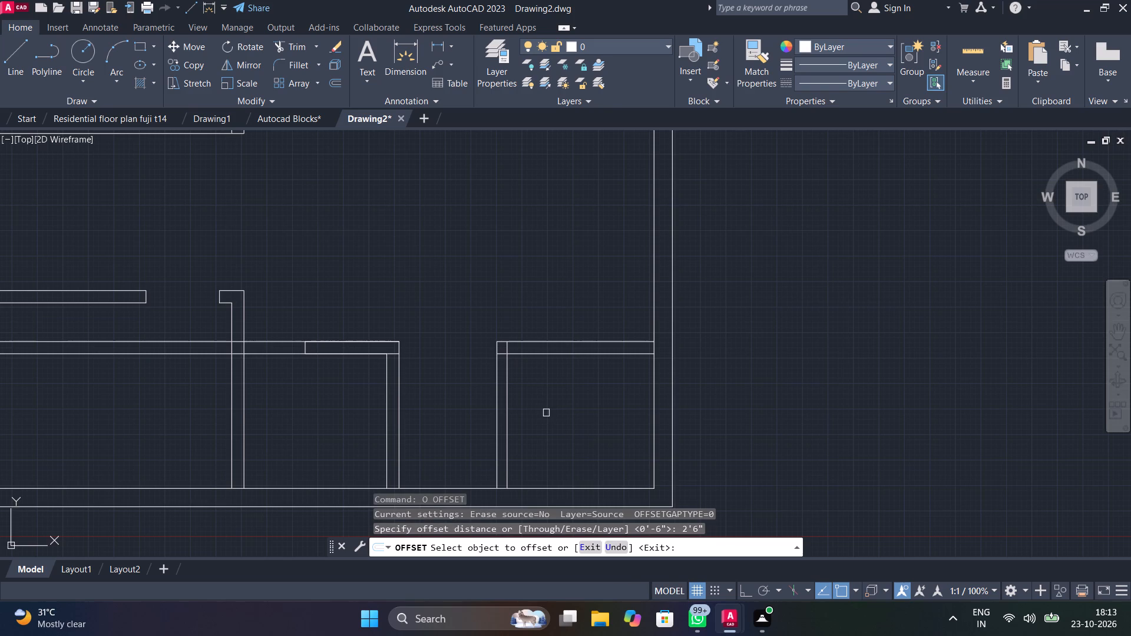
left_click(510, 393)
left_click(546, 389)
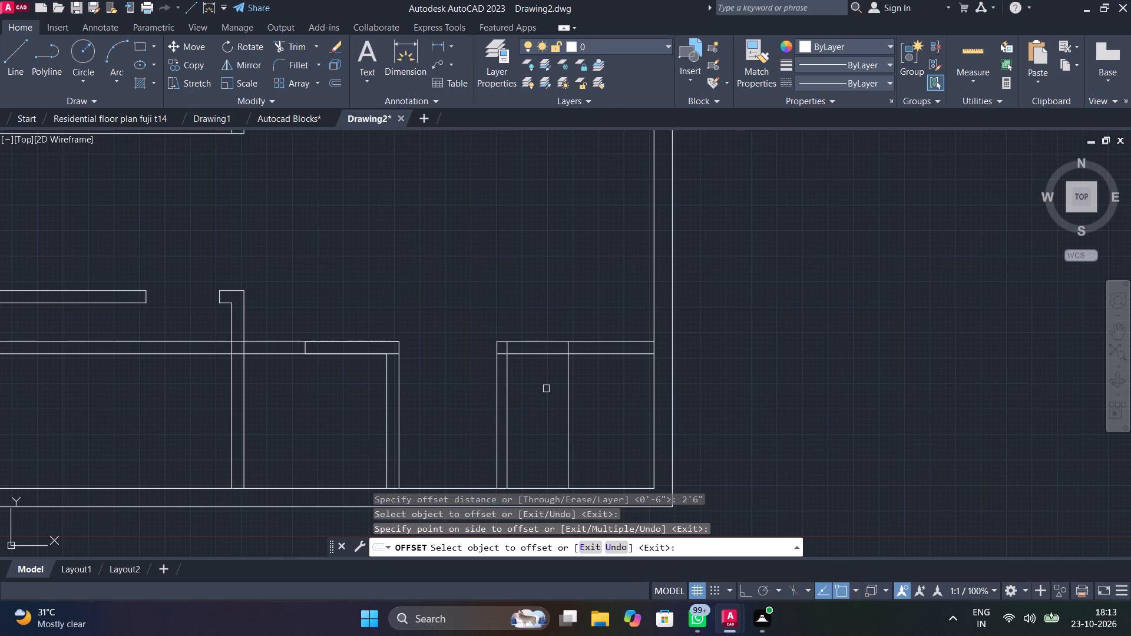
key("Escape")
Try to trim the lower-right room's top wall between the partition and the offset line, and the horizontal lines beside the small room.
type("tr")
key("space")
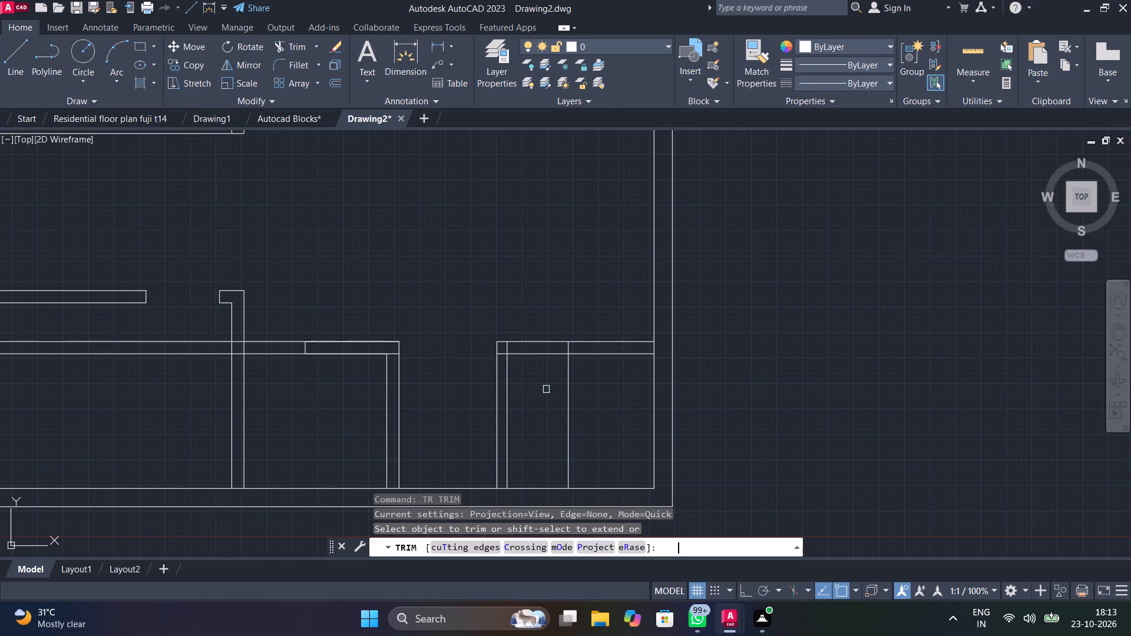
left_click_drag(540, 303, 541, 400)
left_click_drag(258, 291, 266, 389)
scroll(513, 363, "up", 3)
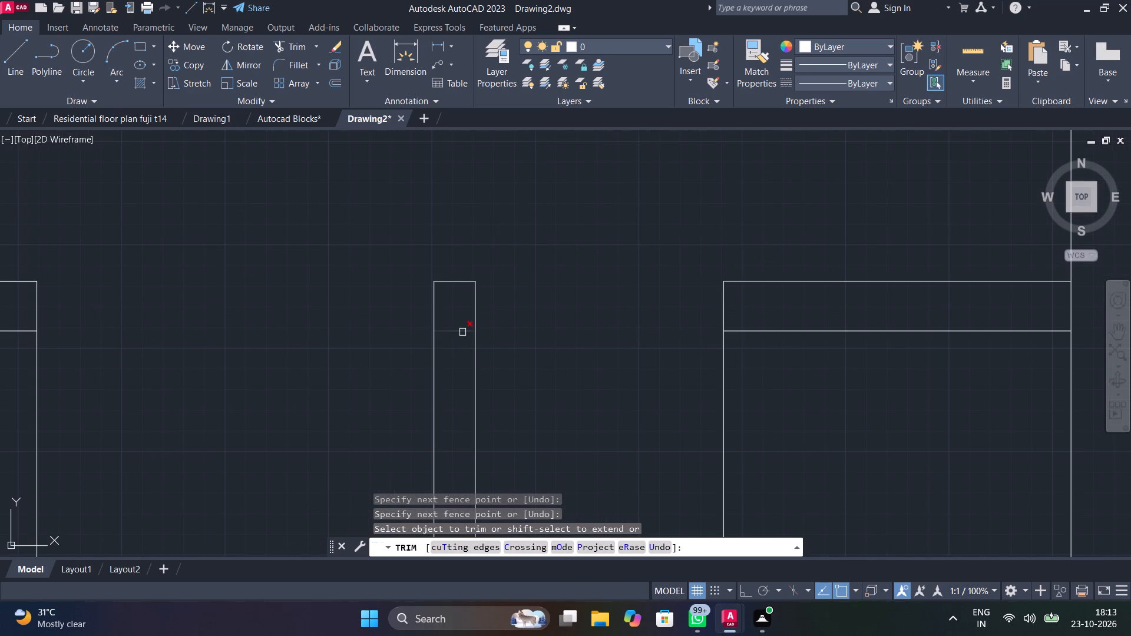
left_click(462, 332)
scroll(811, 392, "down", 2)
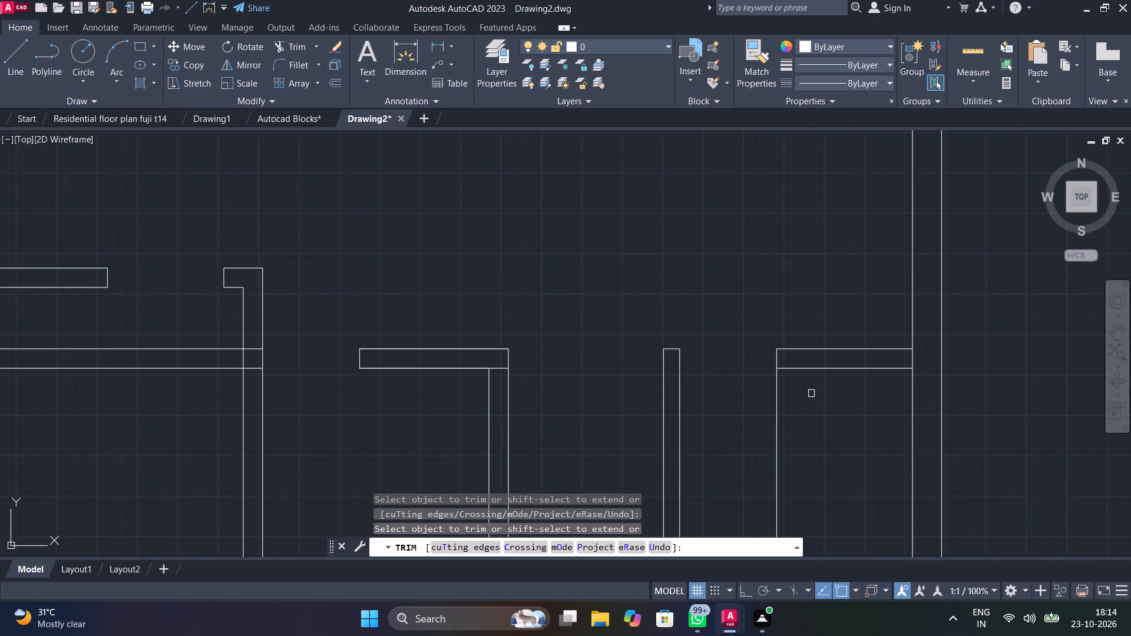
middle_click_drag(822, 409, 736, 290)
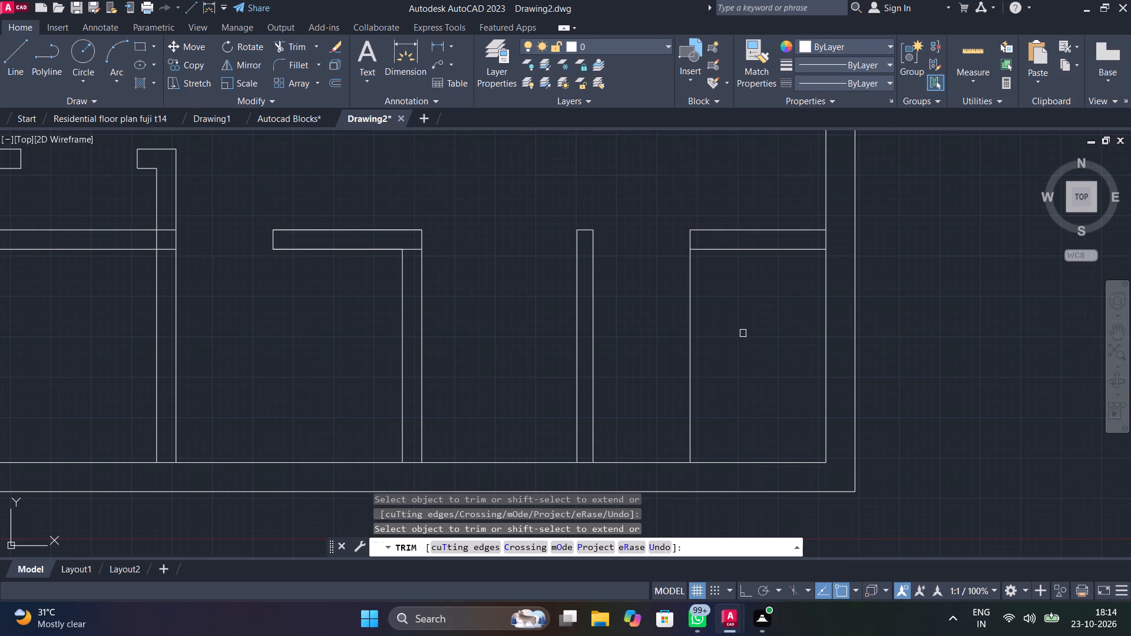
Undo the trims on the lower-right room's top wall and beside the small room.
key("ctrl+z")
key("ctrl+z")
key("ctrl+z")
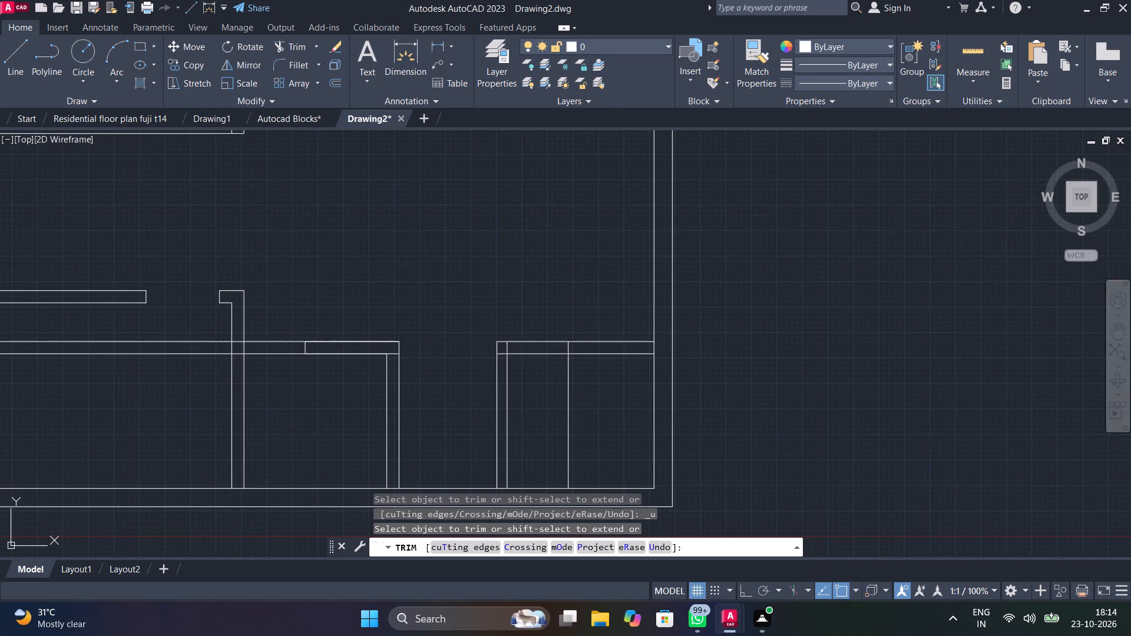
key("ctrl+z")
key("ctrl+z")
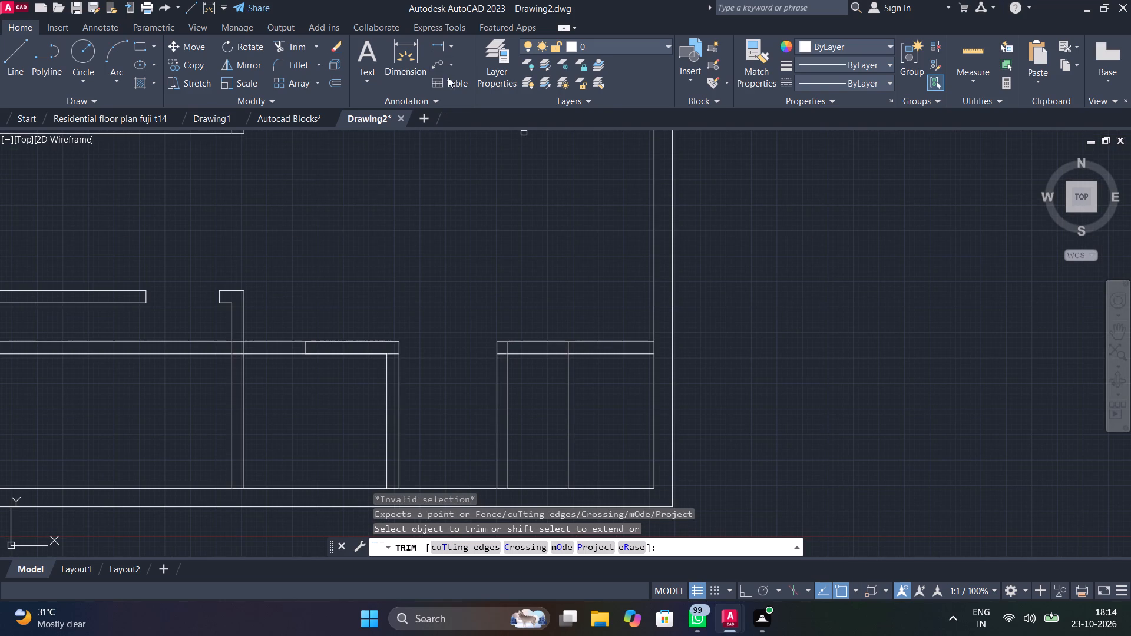
Check the lower-right room's inside width with a linear dimension, without placing it.
left_click(439, 50)
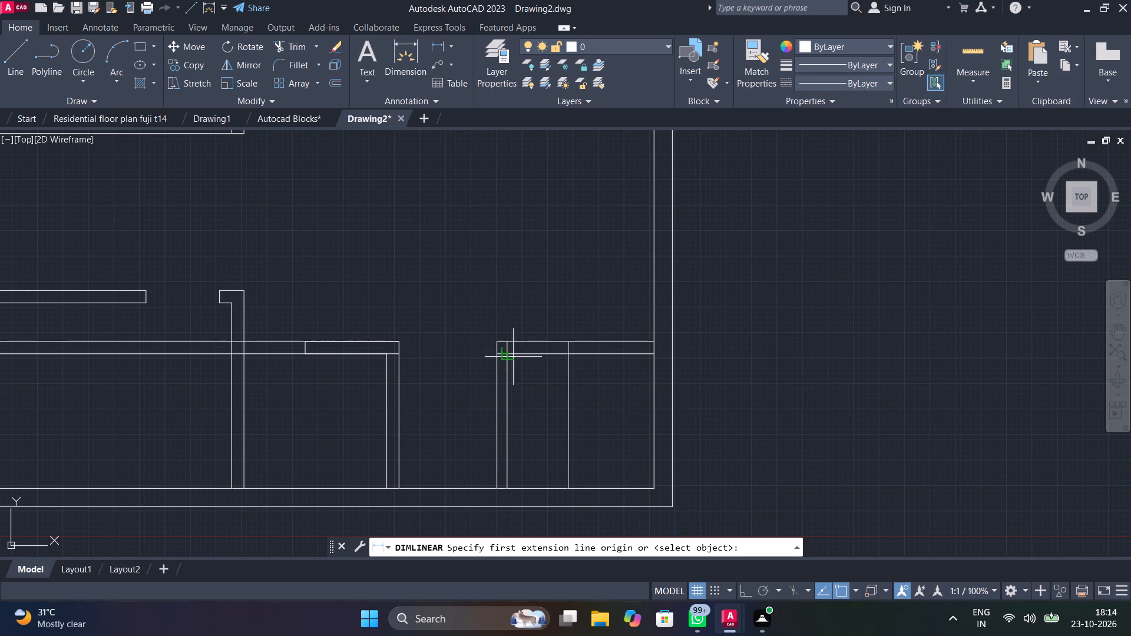
left_click(513, 357)
left_click(649, 355)
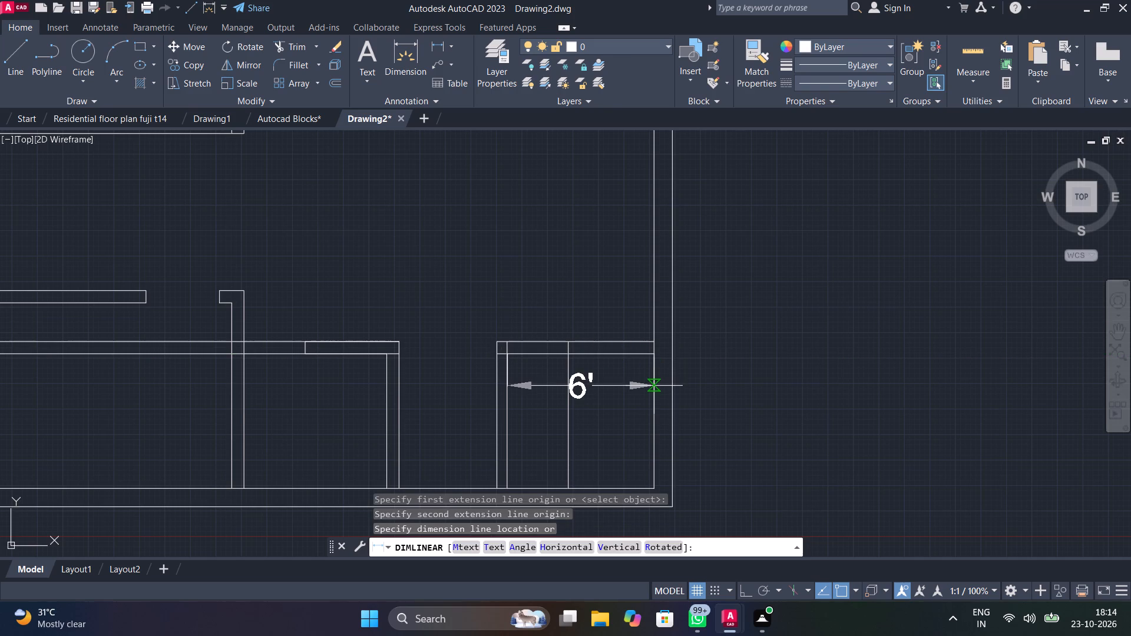
key("Escape")
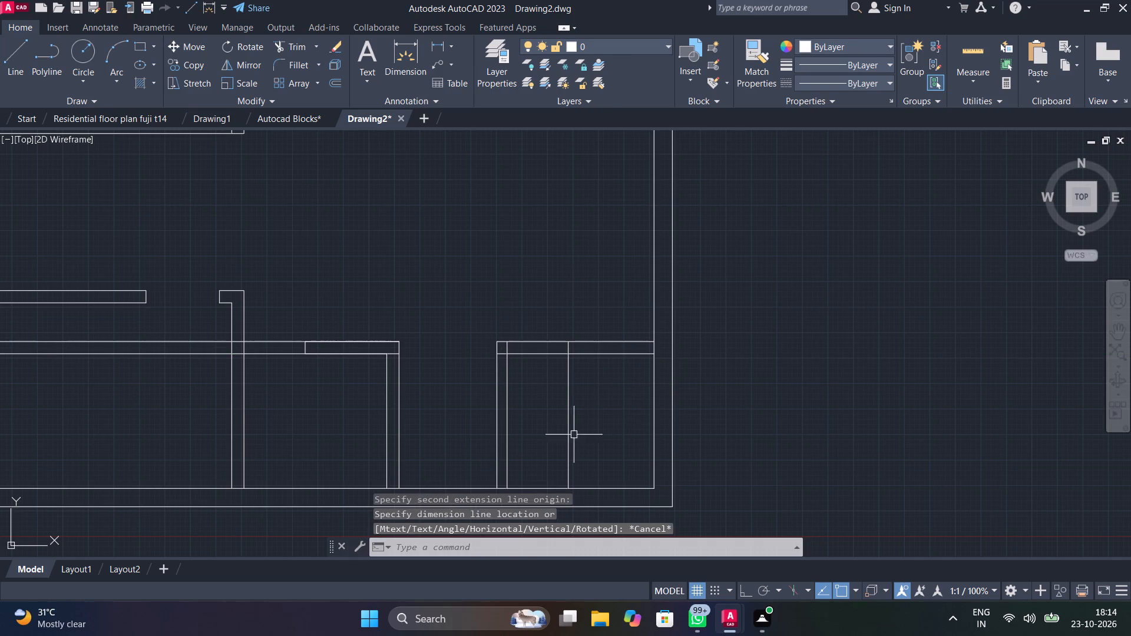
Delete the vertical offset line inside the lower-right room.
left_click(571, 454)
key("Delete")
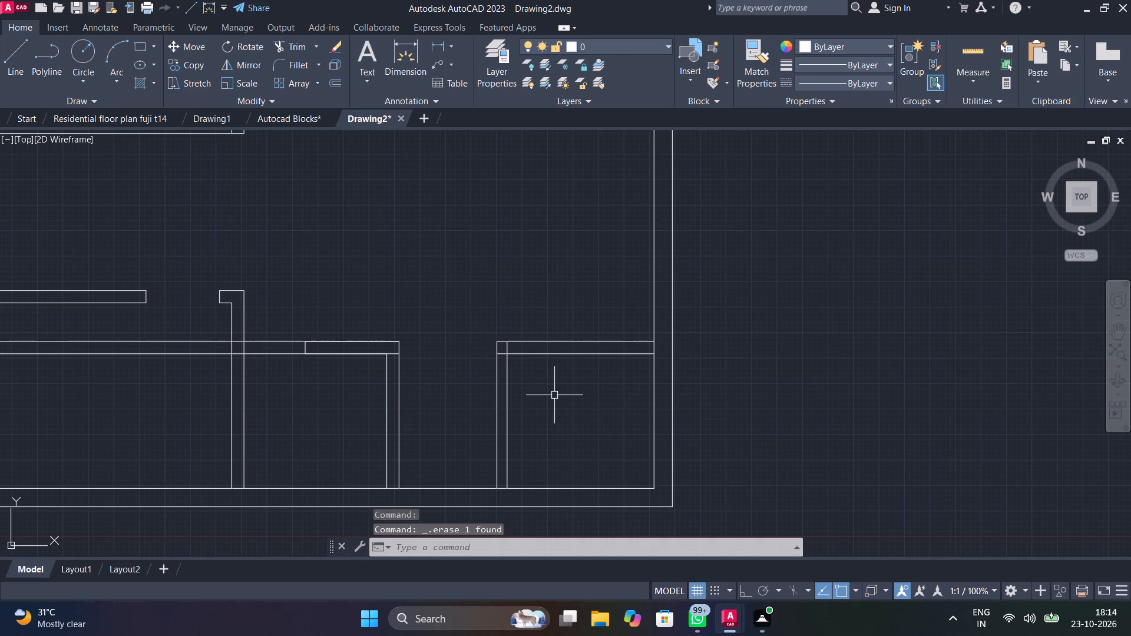
Trim the two horizontal lines between the left vertical partition and the small room.
scroll(523, 371, "up", 2)
middle_click_drag(538, 373, 741, 349)
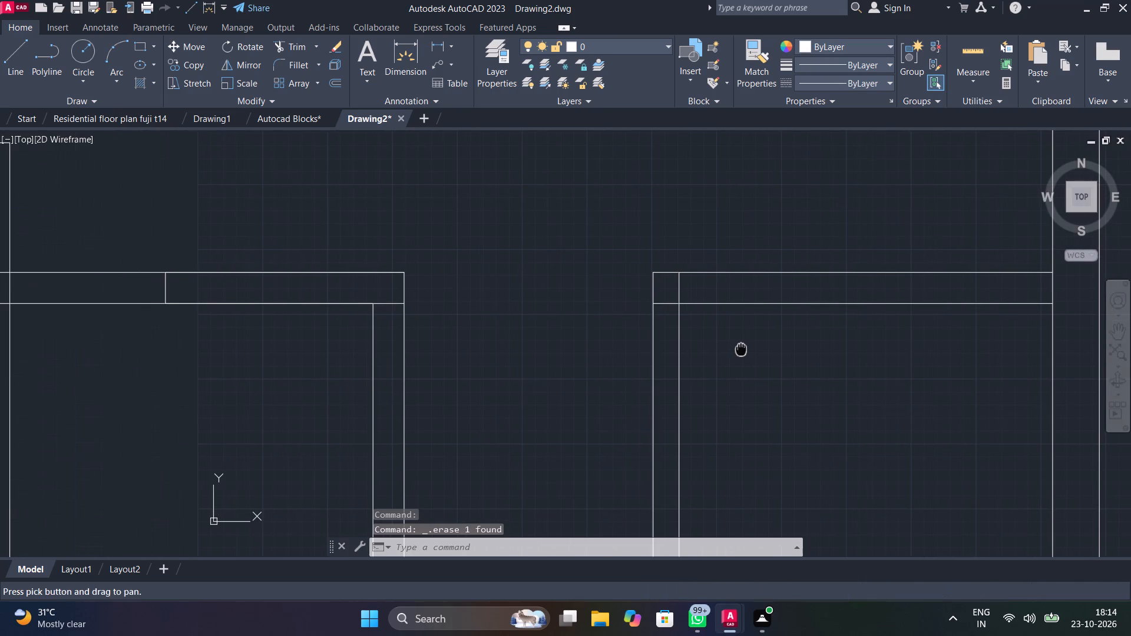
type("tr")
key("space")
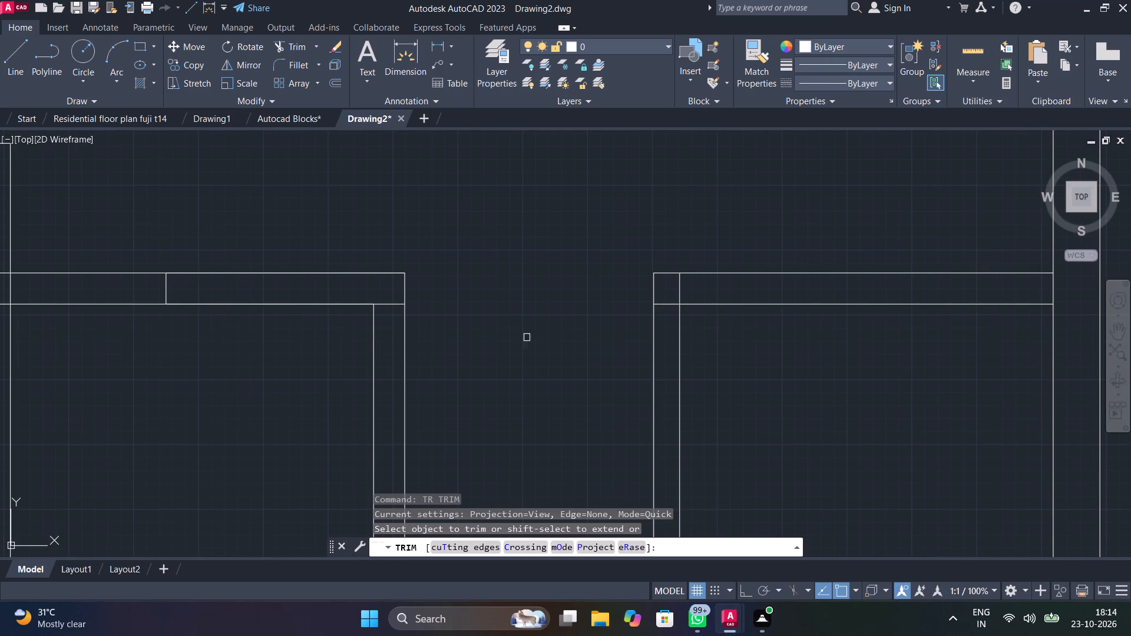
scroll(232, 297, "down", 3)
left_click_drag(202, 273, 199, 320)
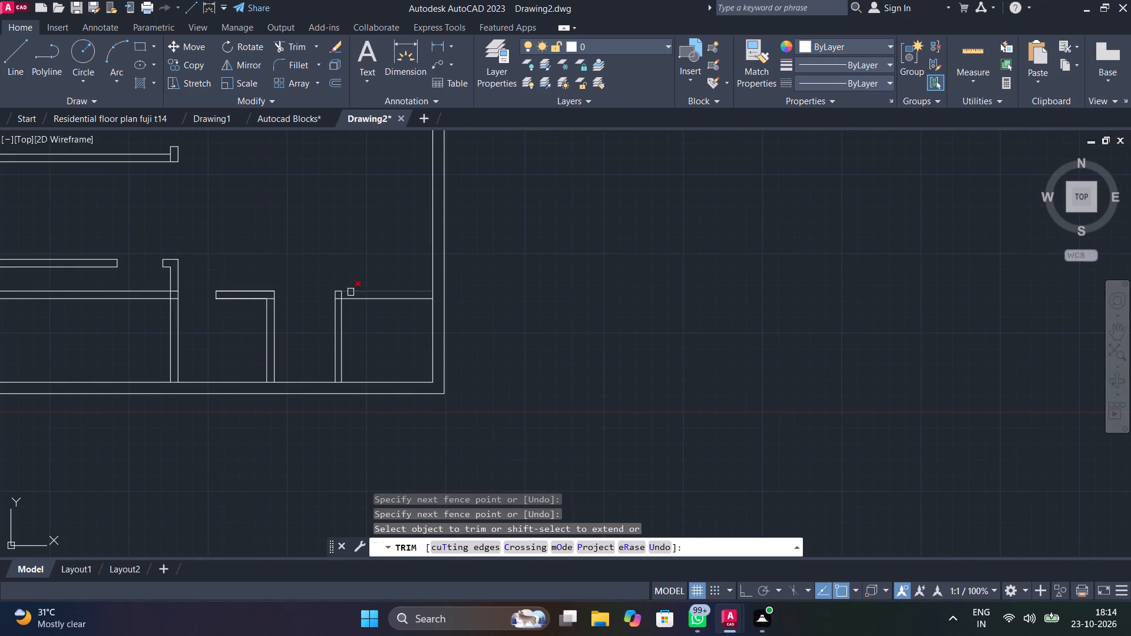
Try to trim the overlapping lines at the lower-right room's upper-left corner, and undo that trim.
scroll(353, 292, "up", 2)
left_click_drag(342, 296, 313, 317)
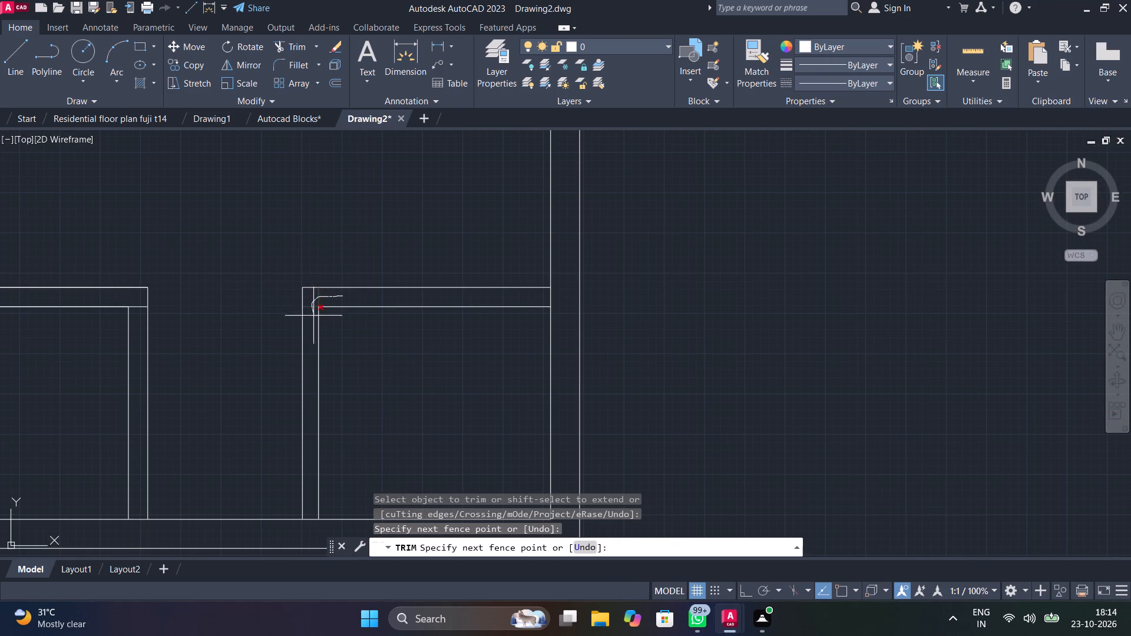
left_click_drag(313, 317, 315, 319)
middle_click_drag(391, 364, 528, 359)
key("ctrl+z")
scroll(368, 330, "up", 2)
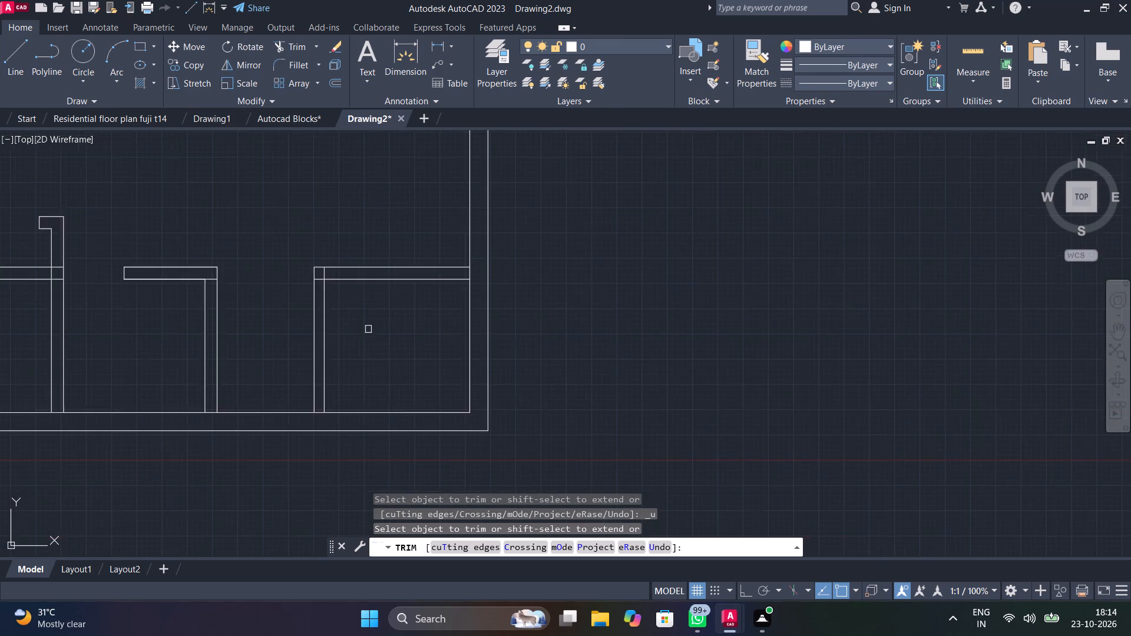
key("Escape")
Offset the inner line of the lower-right room's left wall by 2'6" into the room.
type("o")
key("space")
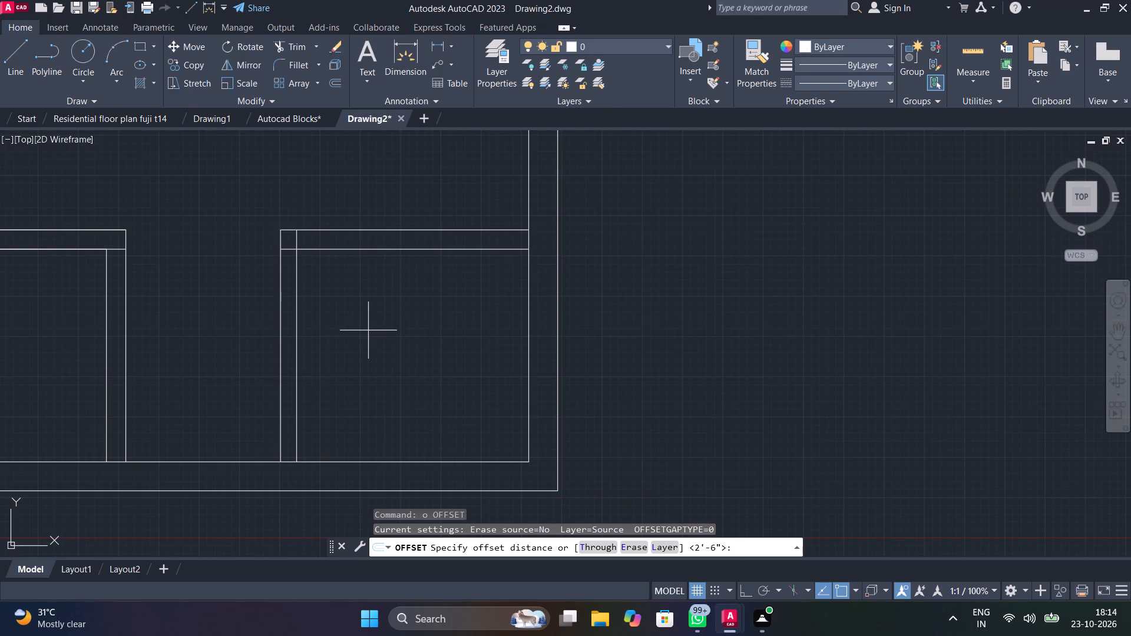
type("2'6\"")
key("Return")
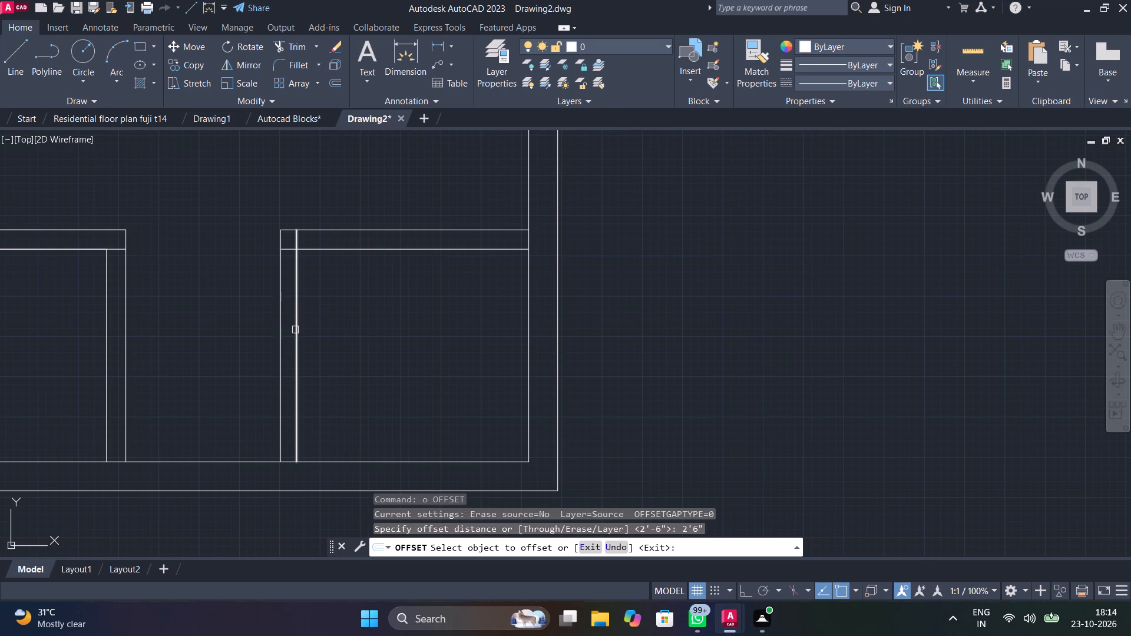
left_click(295, 328)
left_click(347, 318)
key("space")
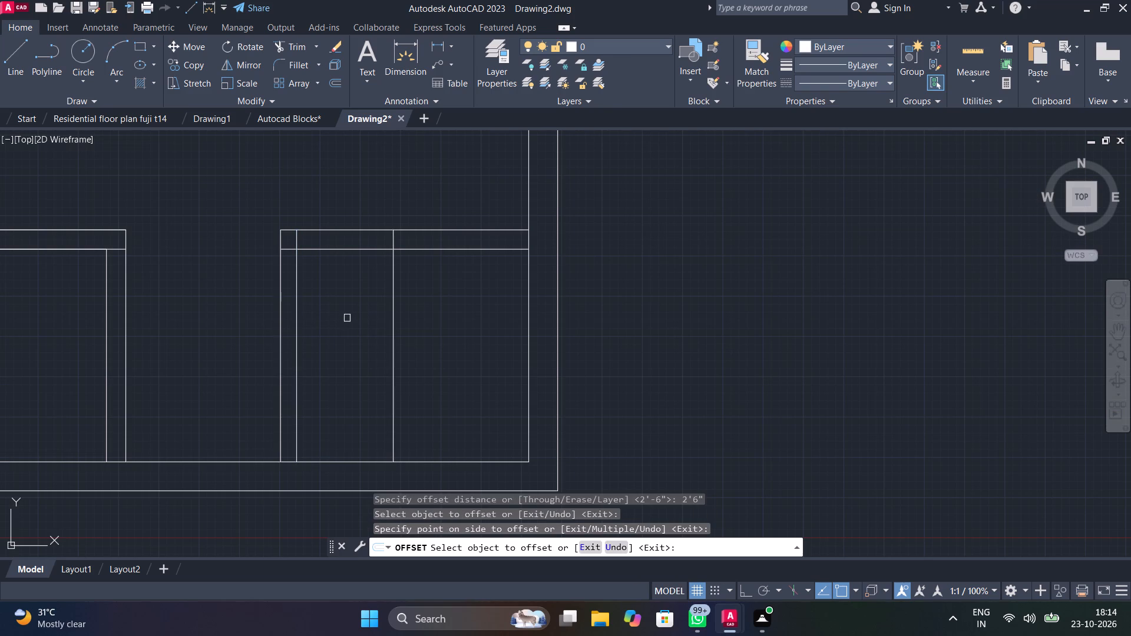
Trim the lower-right room's top wall between its left wall and the offset line into a door opening, cleaning up the wall end.
type("tr")
key("space")
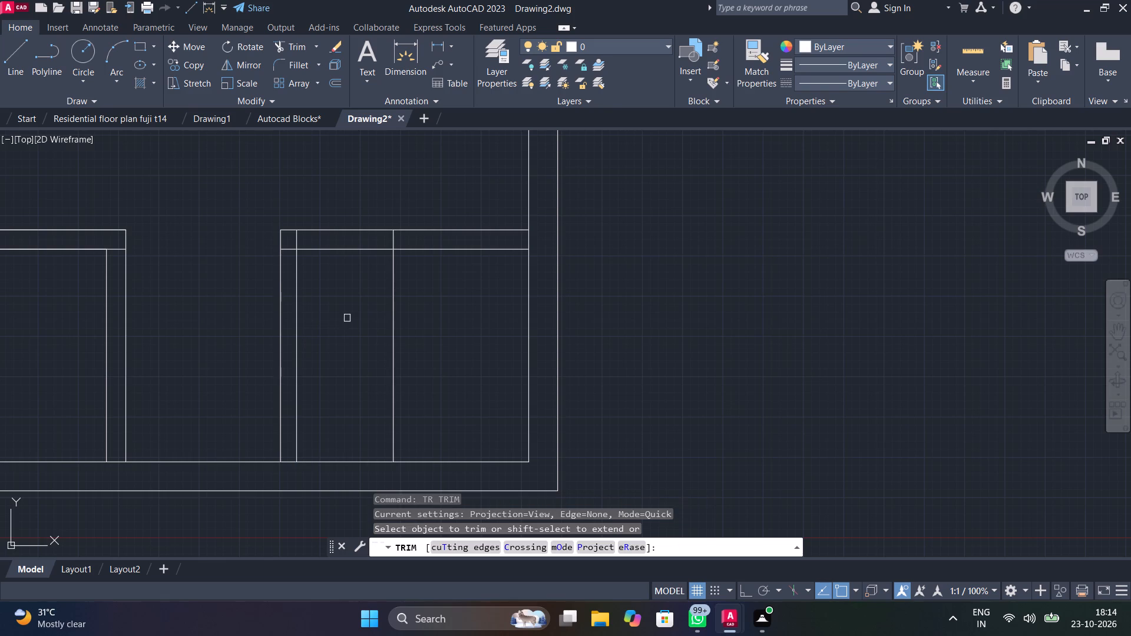
left_click_drag(343, 170, 354, 322)
left_click_drag(354, 323, 423, 336)
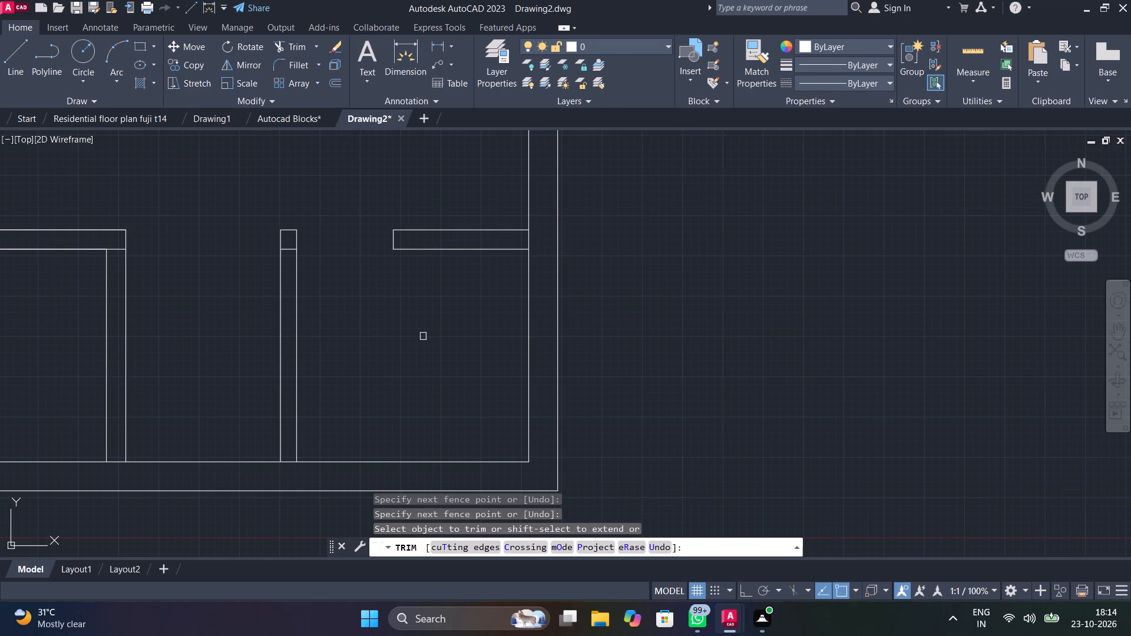
scroll(312, 245, "up", 2)
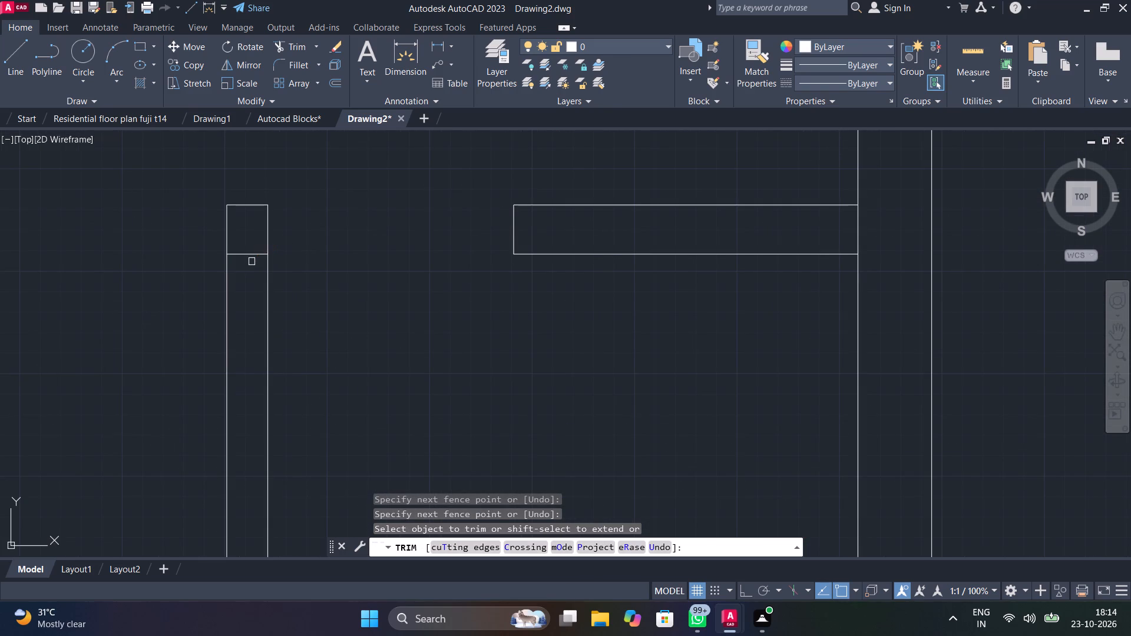
left_click(252, 257)
Trim the leftover line across the upper-right wall corner of the small bottom-middle room.
scroll(419, 312, "down", 2)
middle_click_drag(247, 307, 374, 282)
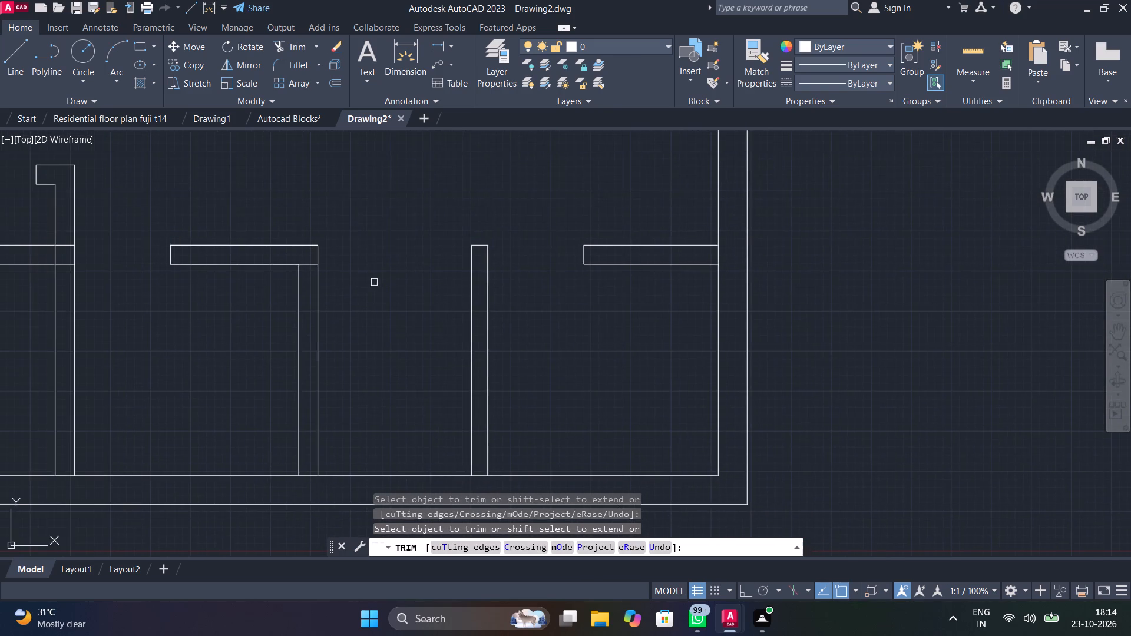
scroll(274, 258, "up", 2)
left_click_drag(348, 269, 351, 290)
scroll(351, 291, "down", 3)
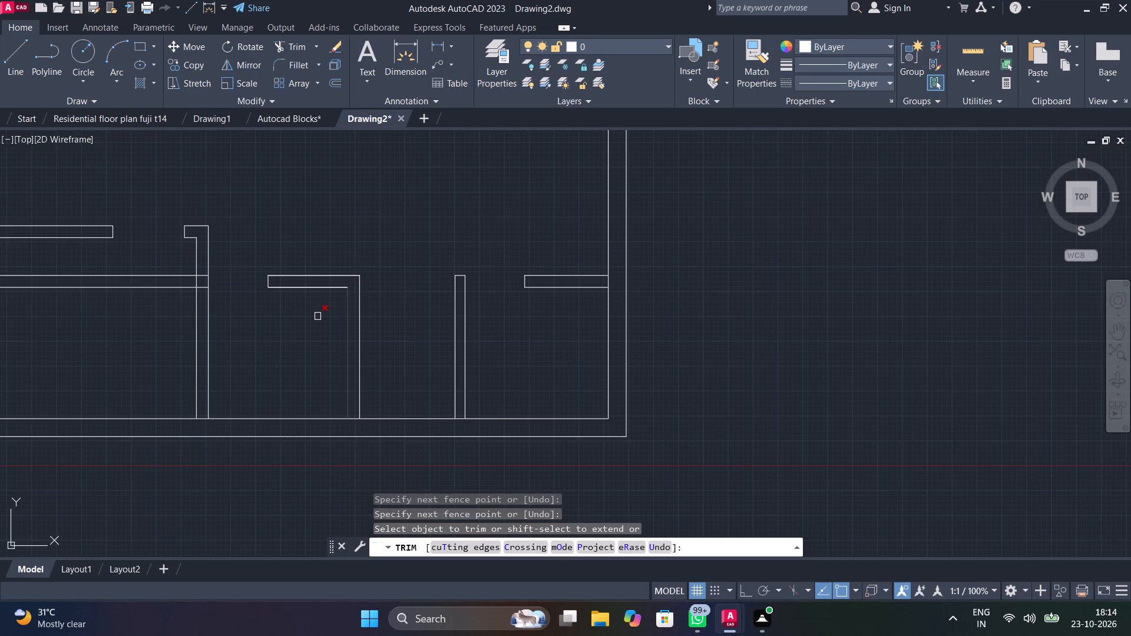
Trim away the lower pair of horizontal wall lines crossing the lower-left room, including their remnants inside the vertical partition.
middle_click_drag(338, 303, 477, 288)
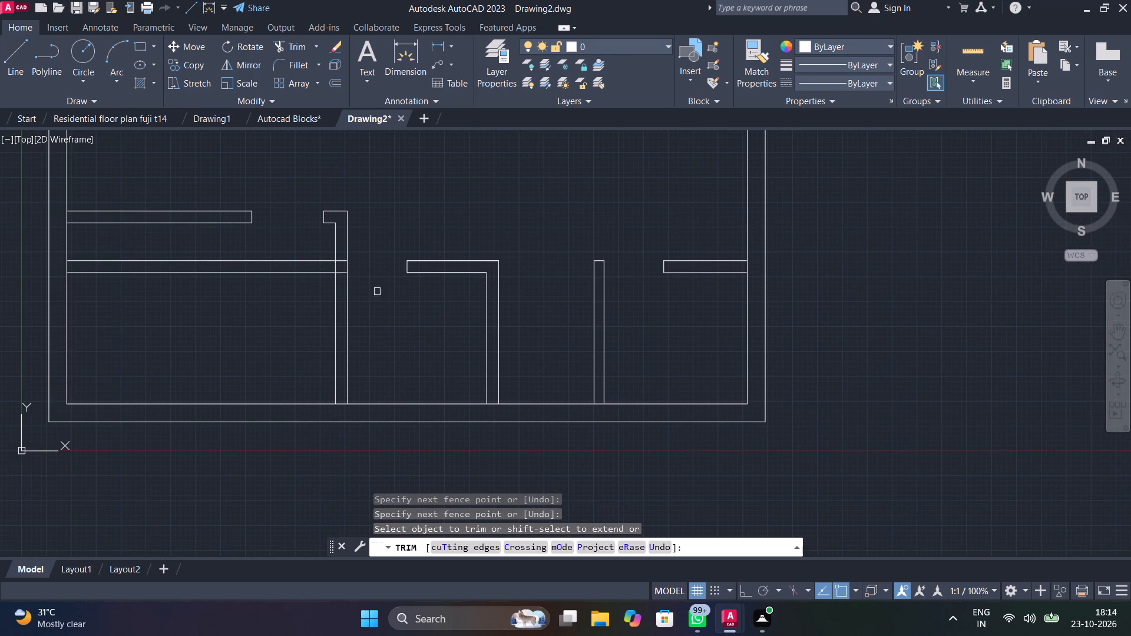
middle_click_drag(408, 302, 534, 304)
left_click_drag(389, 250, 393, 303)
scroll(468, 274, "up", 2)
left_click_drag(463, 244, 464, 290)
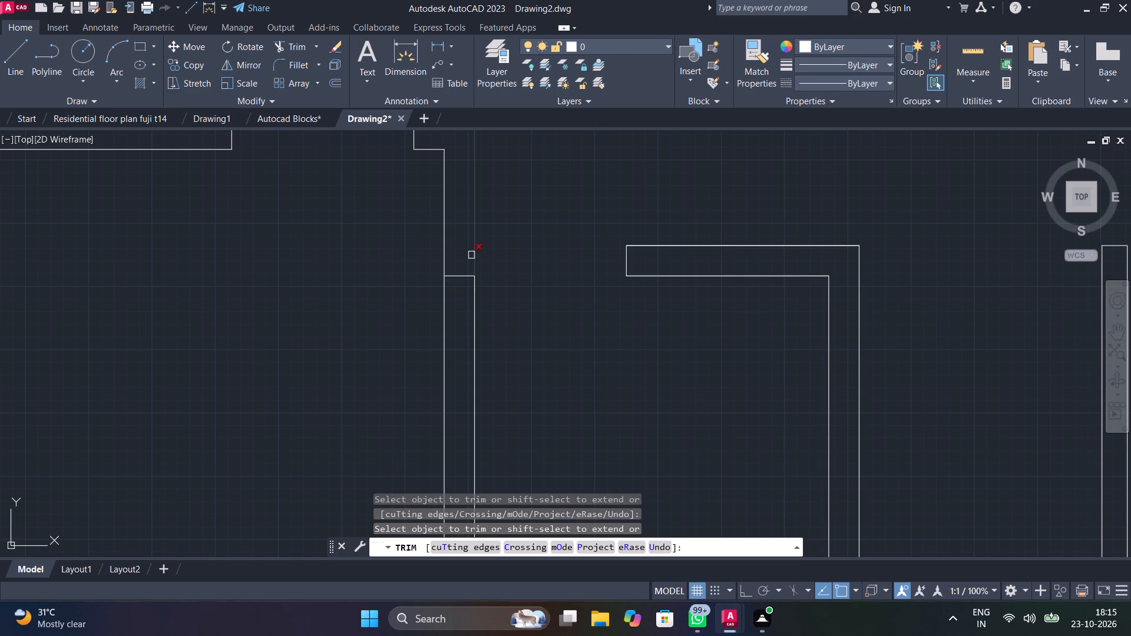
left_click_drag(464, 257, 467, 306)
scroll(457, 298, "down", 2)
middle_click_drag(382, 312, 422, 355)
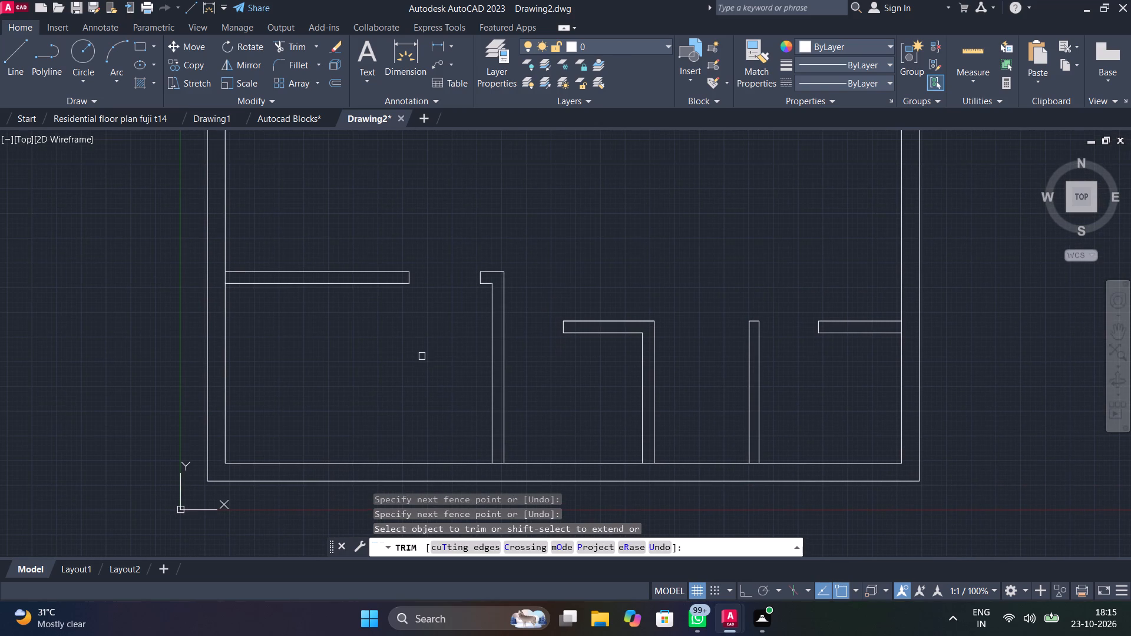
Extend the open partition lines beside the middle-right room's door opening so they meet at its lower-left wall corner.
scroll(422, 356, "down", 3)
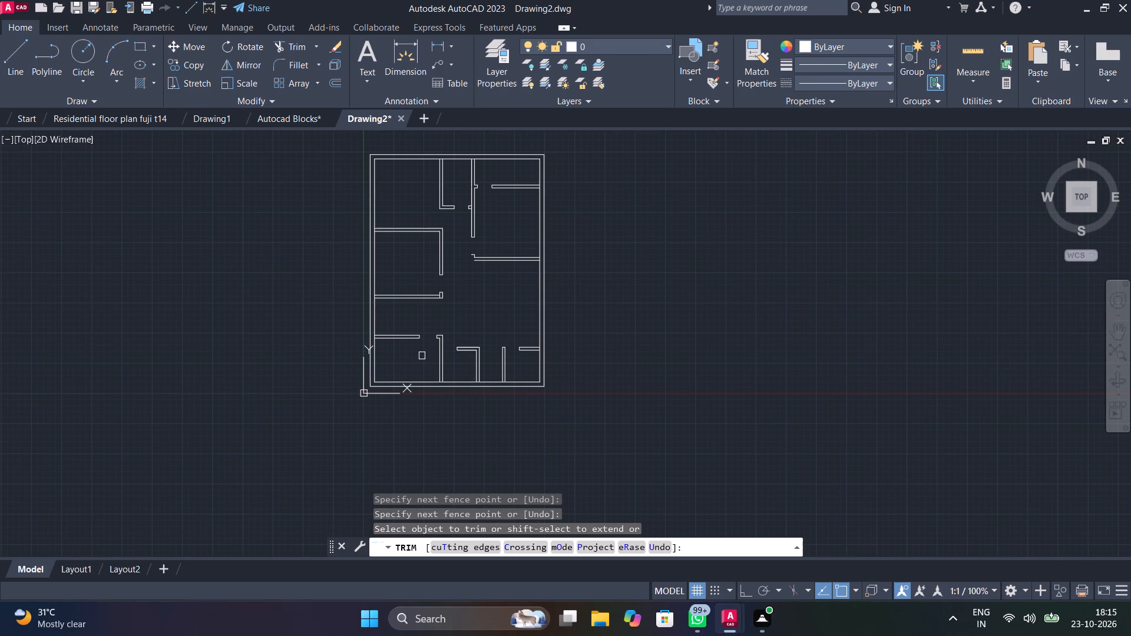
middle_click_drag(503, 296, 498, 379)
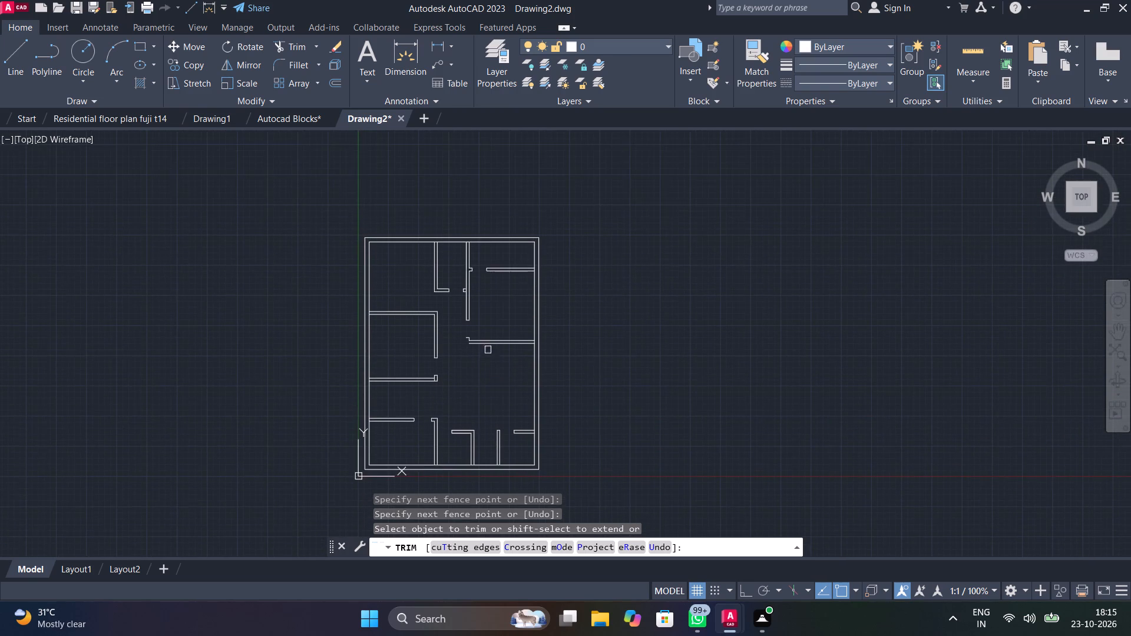
scroll(488, 349, "up", 3)
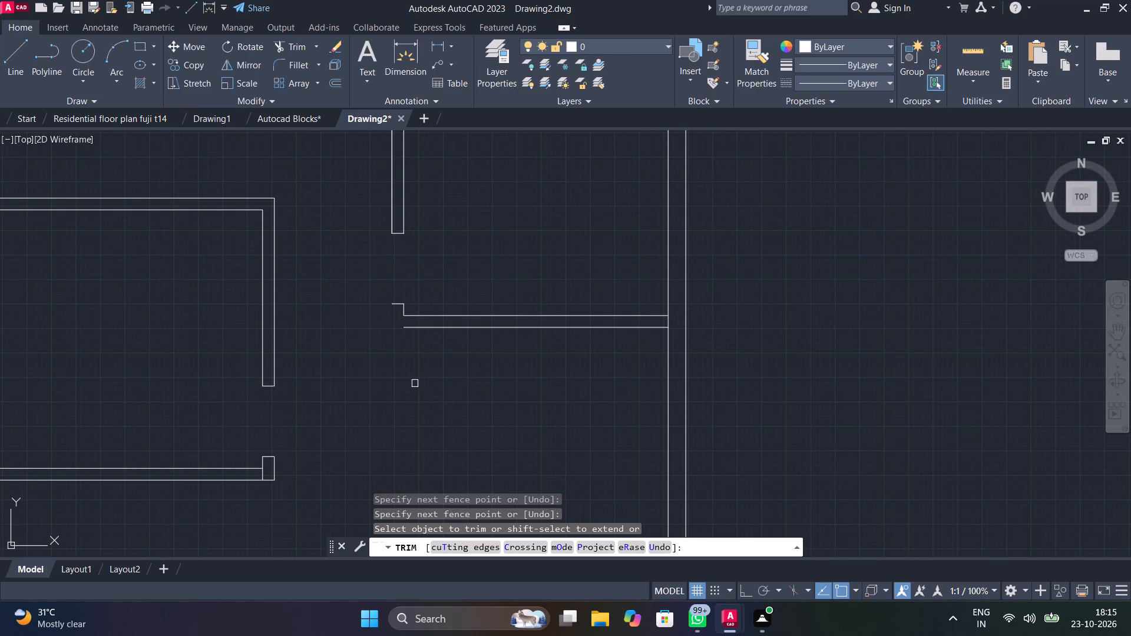
key("e")
key("Escape")
type("ex")
key("space")
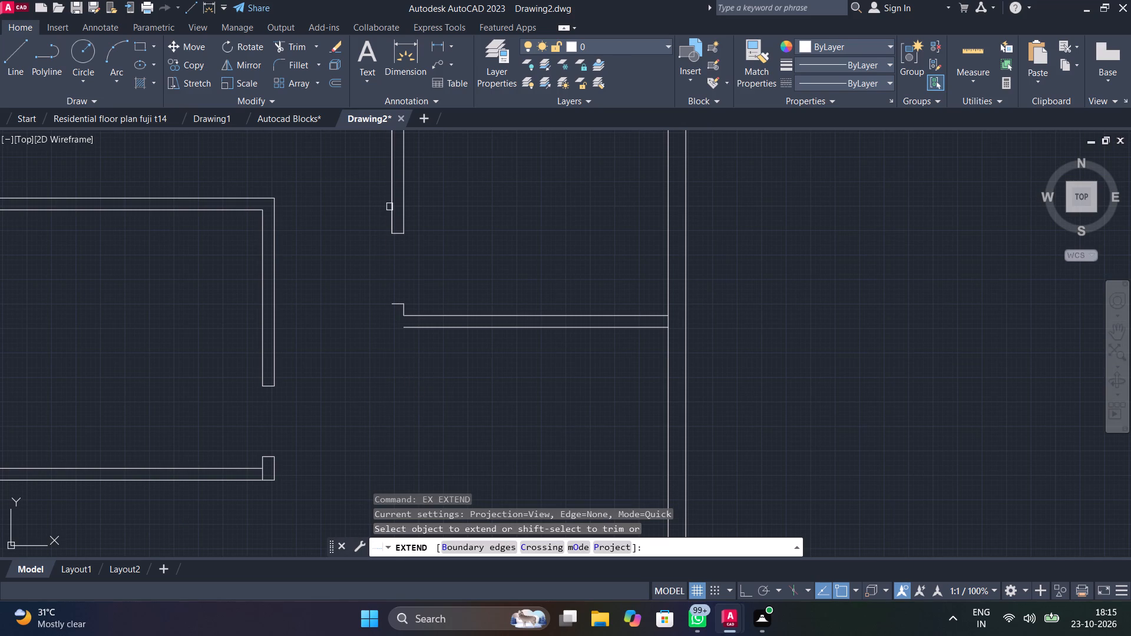
left_click(389, 207)
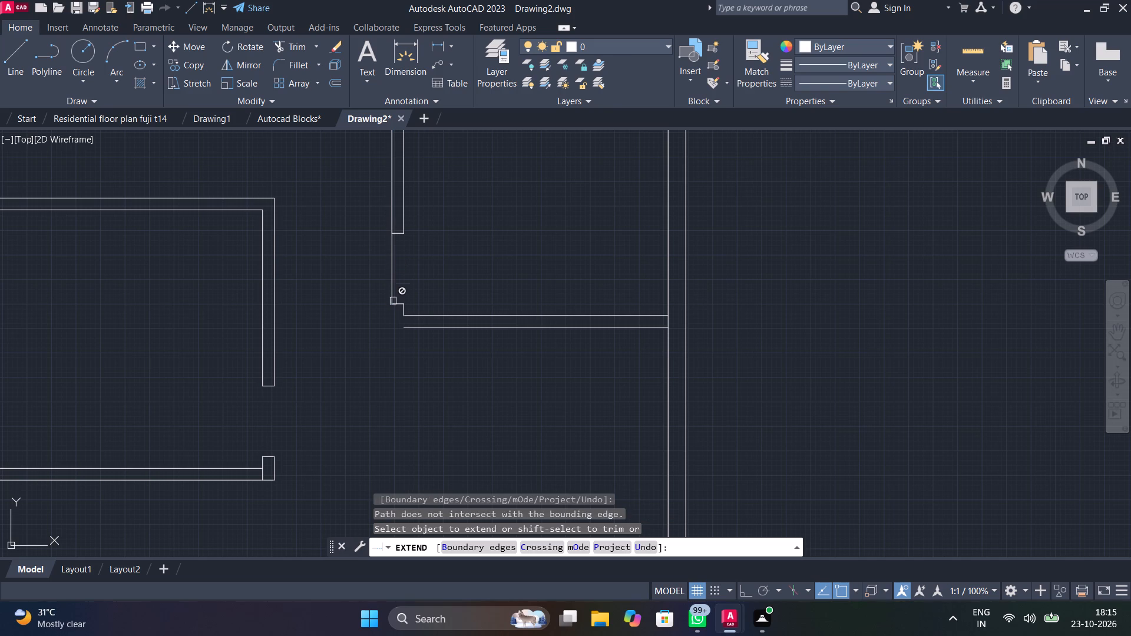
left_click(426, 326)
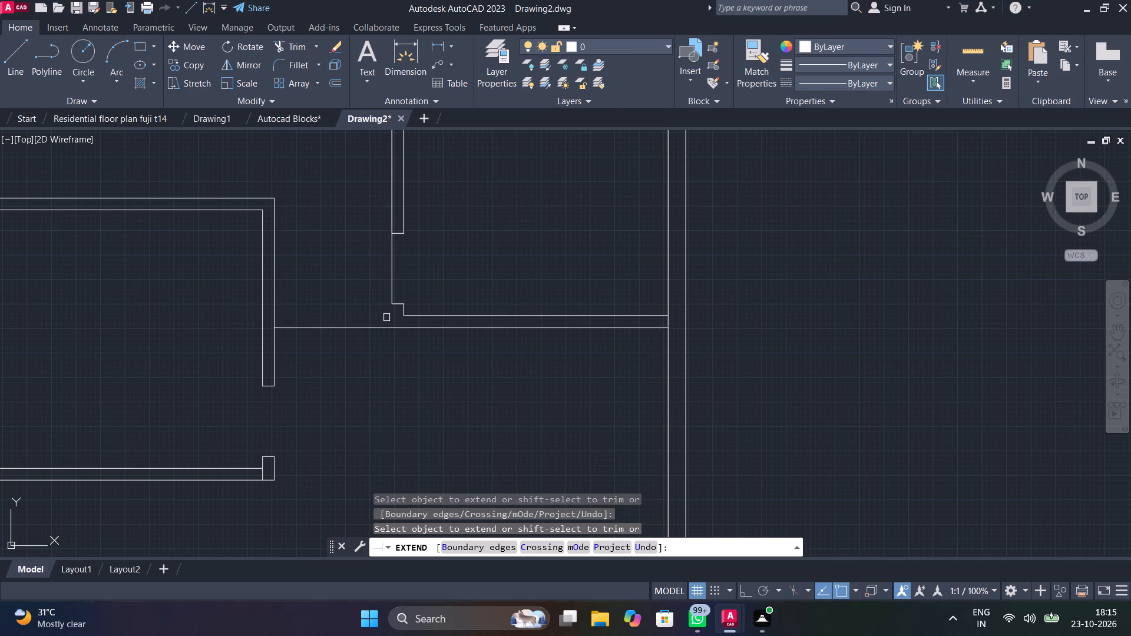
left_click(392, 281)
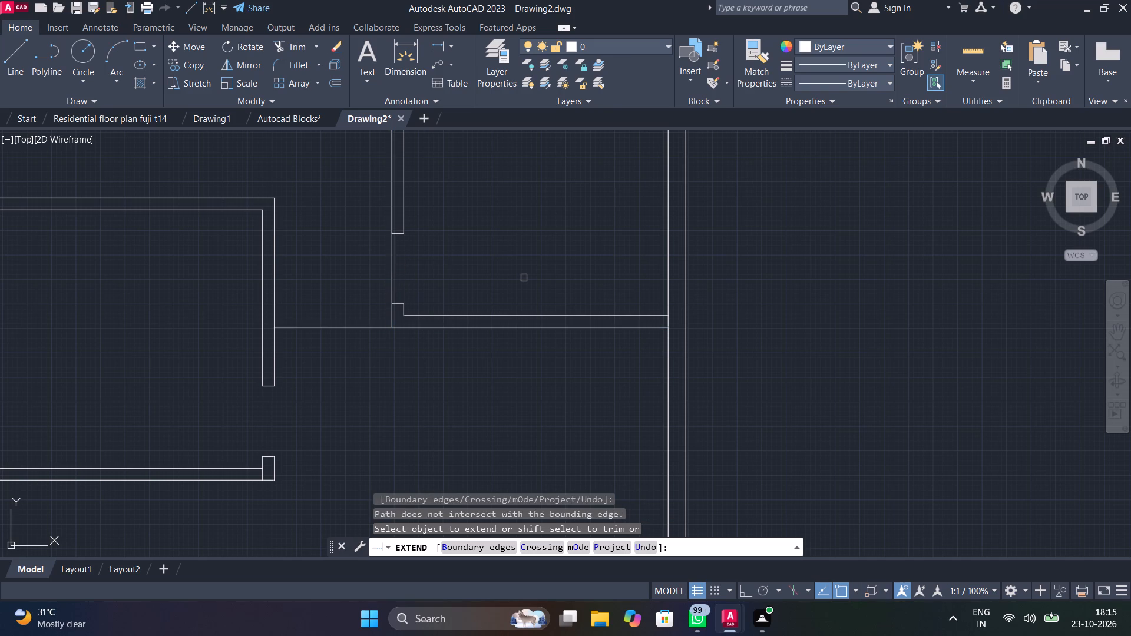
Trim the excess extended lines across the corridor and the door opening at the middle-right room's lower-left corner.
key("Escape")
type("tr")
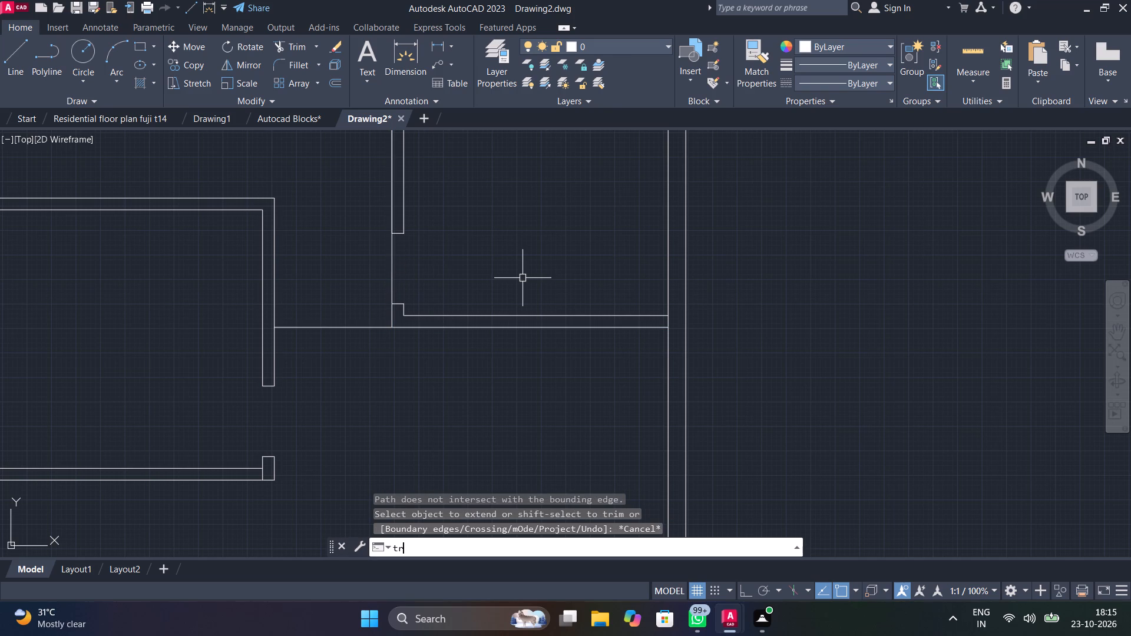
key("space")
left_click_drag(350, 310, 359, 361)
left_click_drag(370, 299, 426, 259)
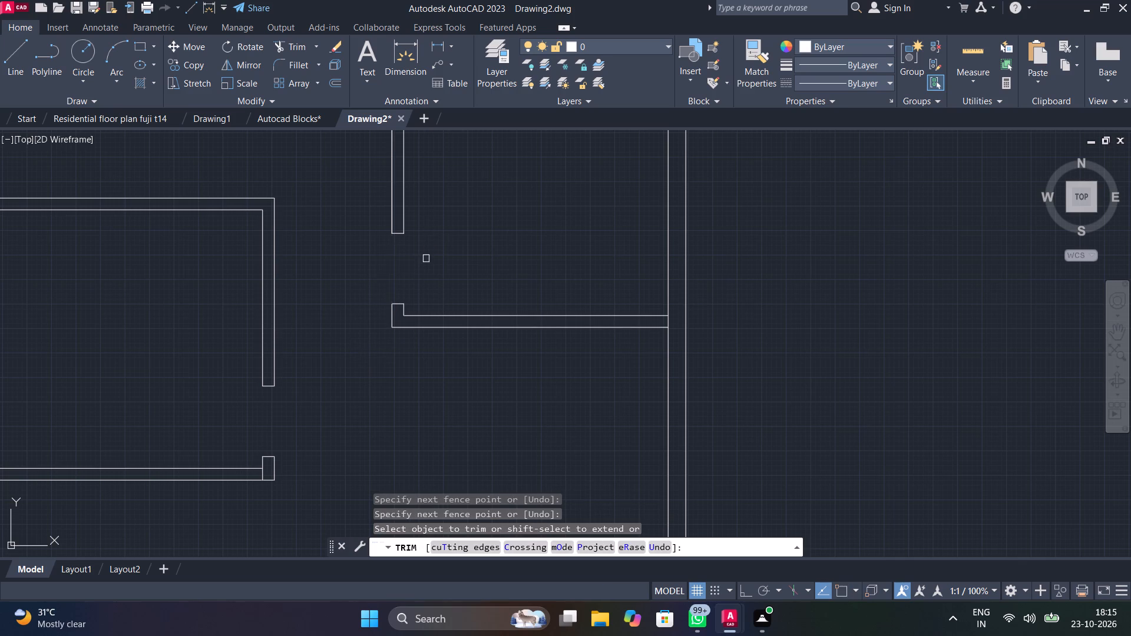
Examine the whole floor plan for unfinished wall junctions and door openings.
scroll(432, 260, "down", 1)
middle_click_drag(462, 258, 502, 405)
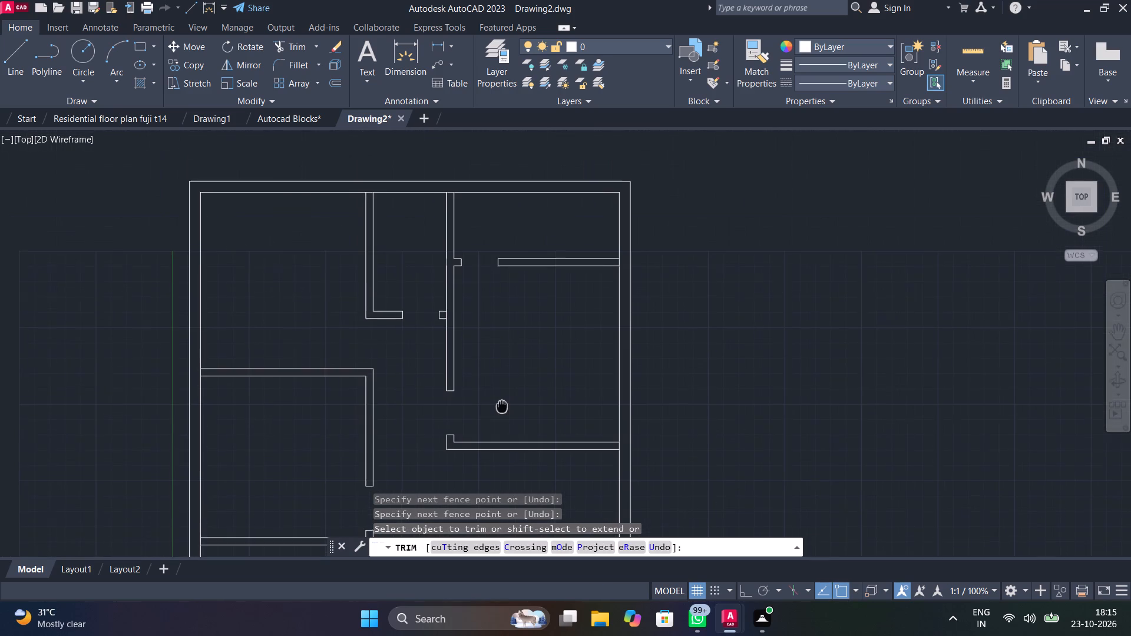
middle_click_drag(502, 405, 533, 352)
scroll(533, 352, "down", 3)
middle_click_drag(530, 387, 508, 312)
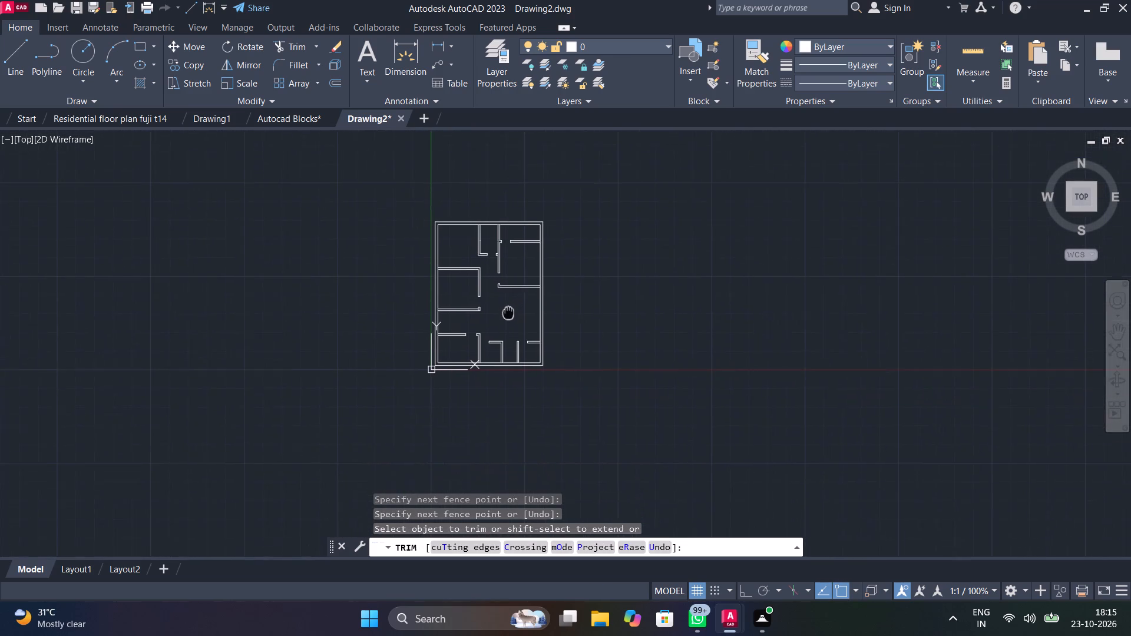
middle_click_drag(508, 312, 434, 299)
scroll(432, 319, "up", 3)
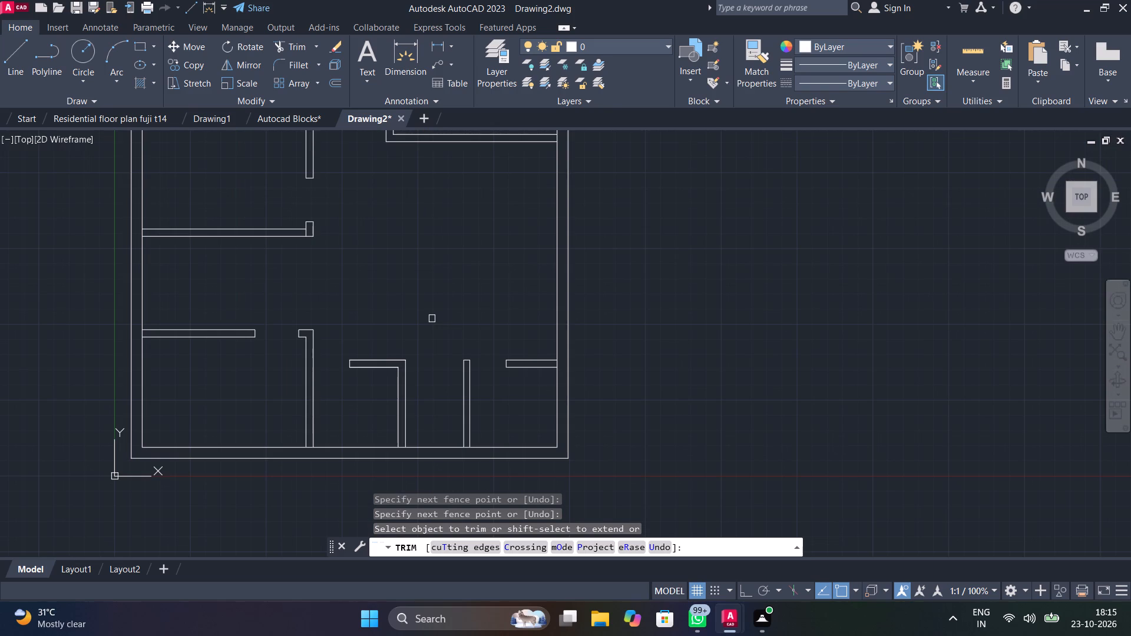
scroll(438, 320, "down", 1)
middle_click_drag(445, 322, 562, 370)
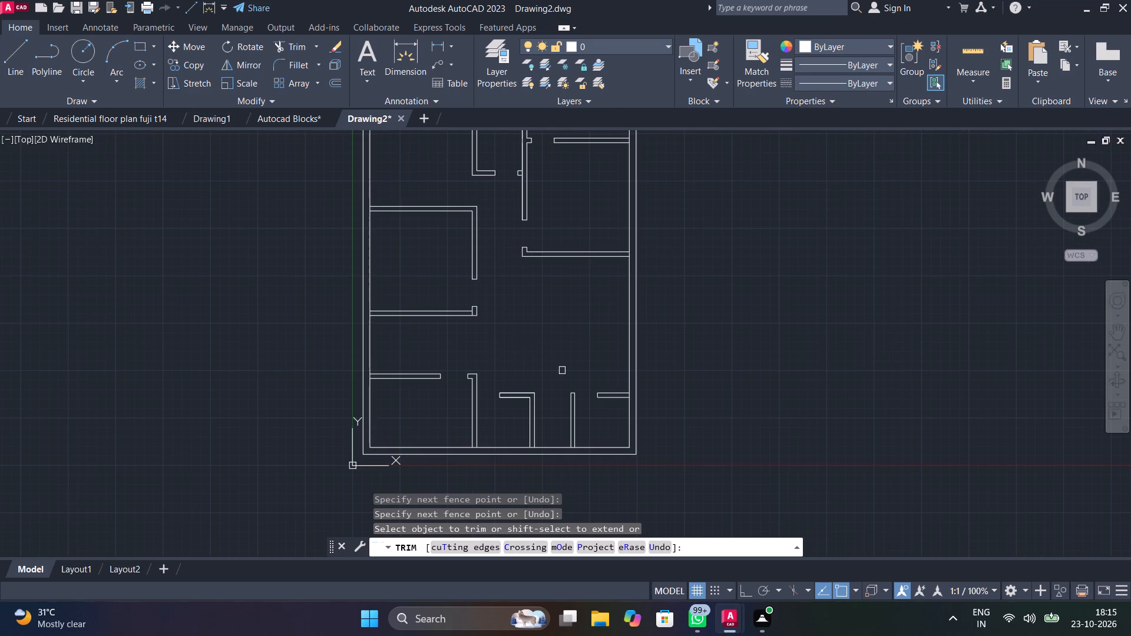
Save the drawing in the Working folder as "ground floor plan fuji t15".
key("ctrl+s")
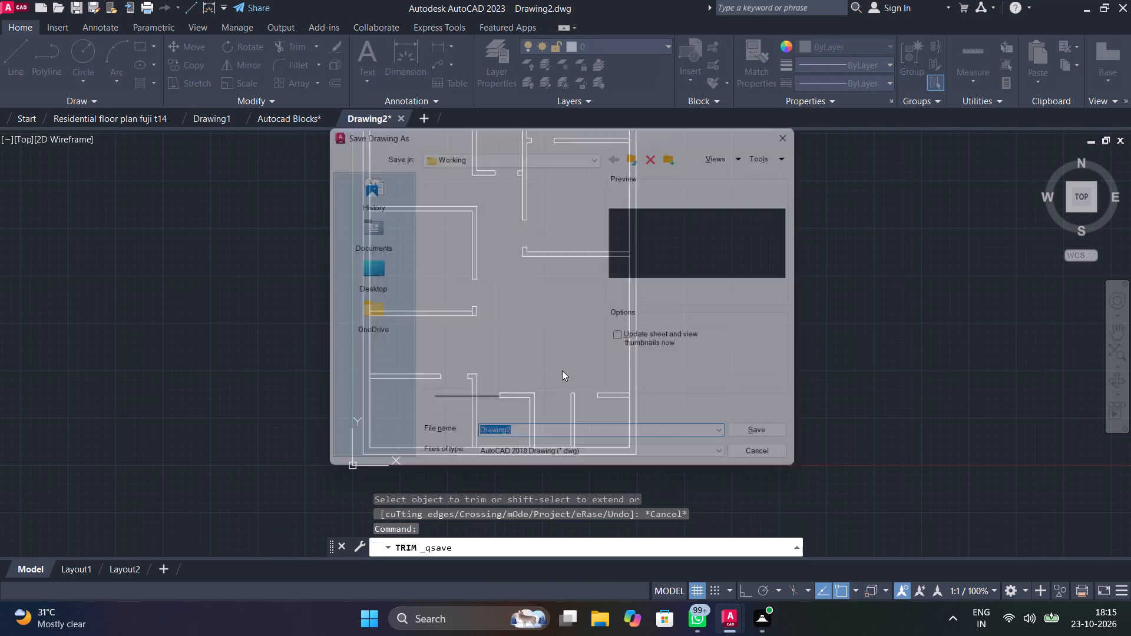
scroll(394, 296, "down", 2)
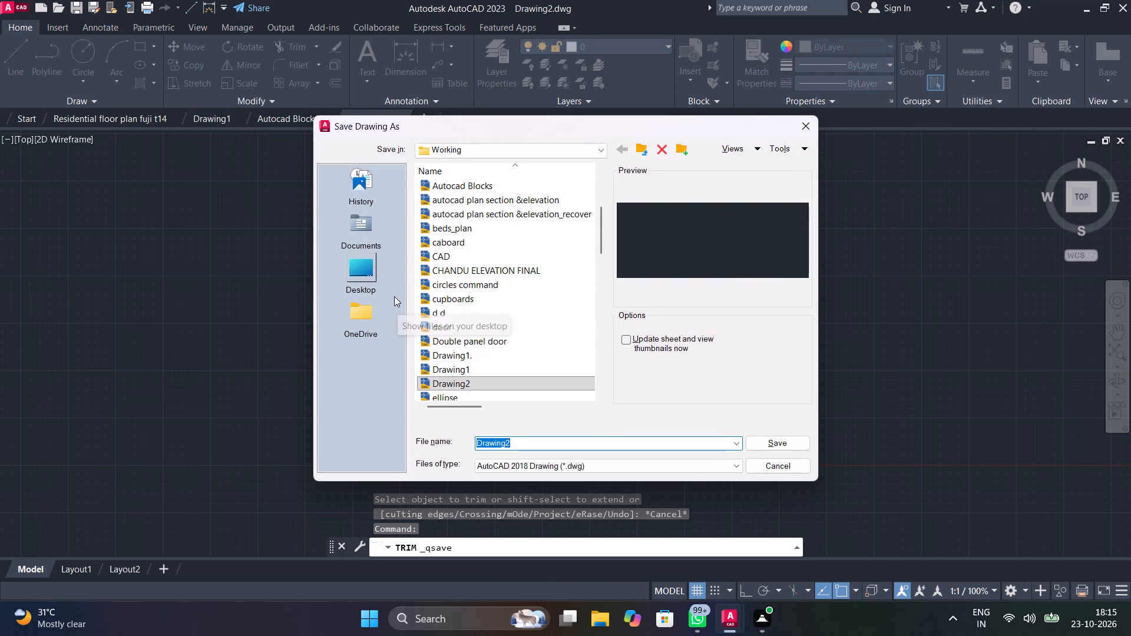
scroll(462, 299, "down", 6)
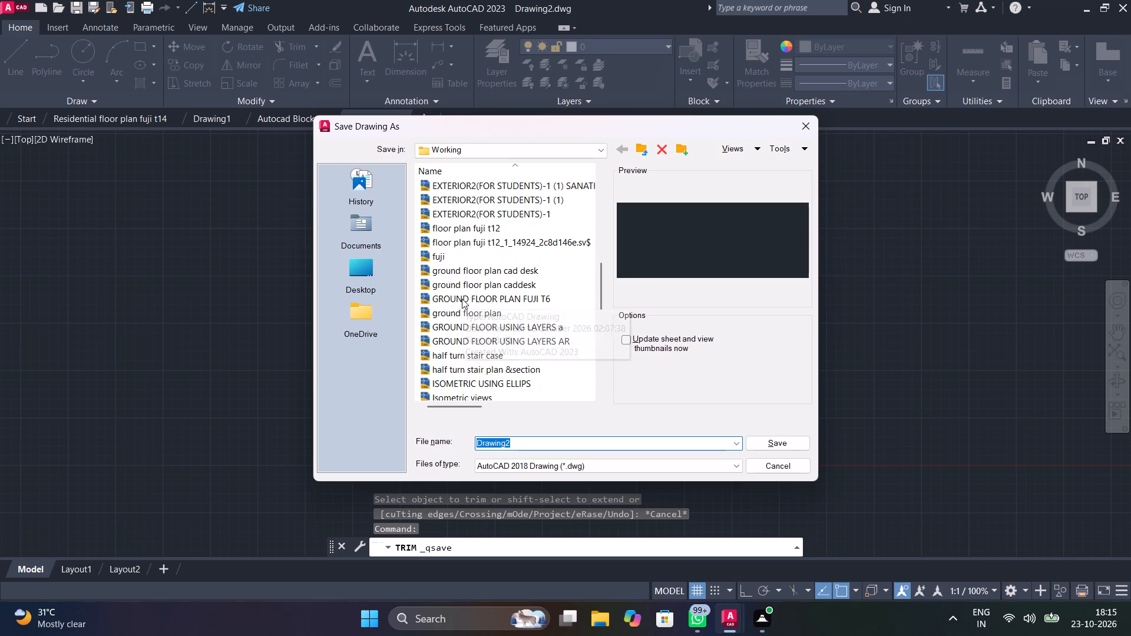
scroll(462, 299, "down", 10)
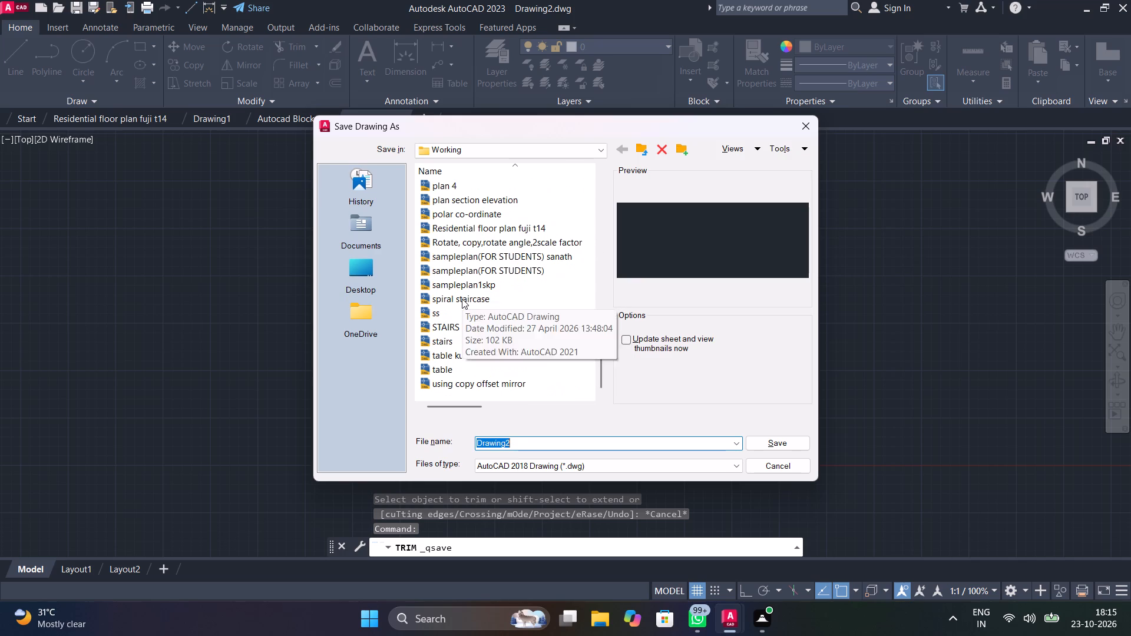
scroll(462, 299, "down", 2)
scroll(462, 299, "up", 8)
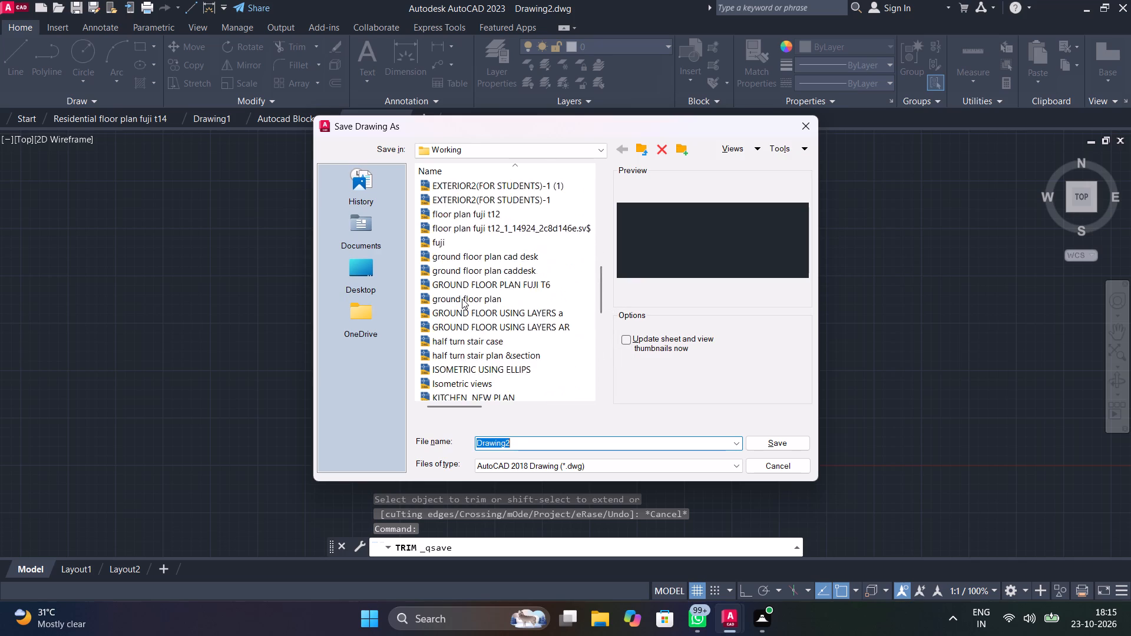
scroll(462, 299, "up", 17)
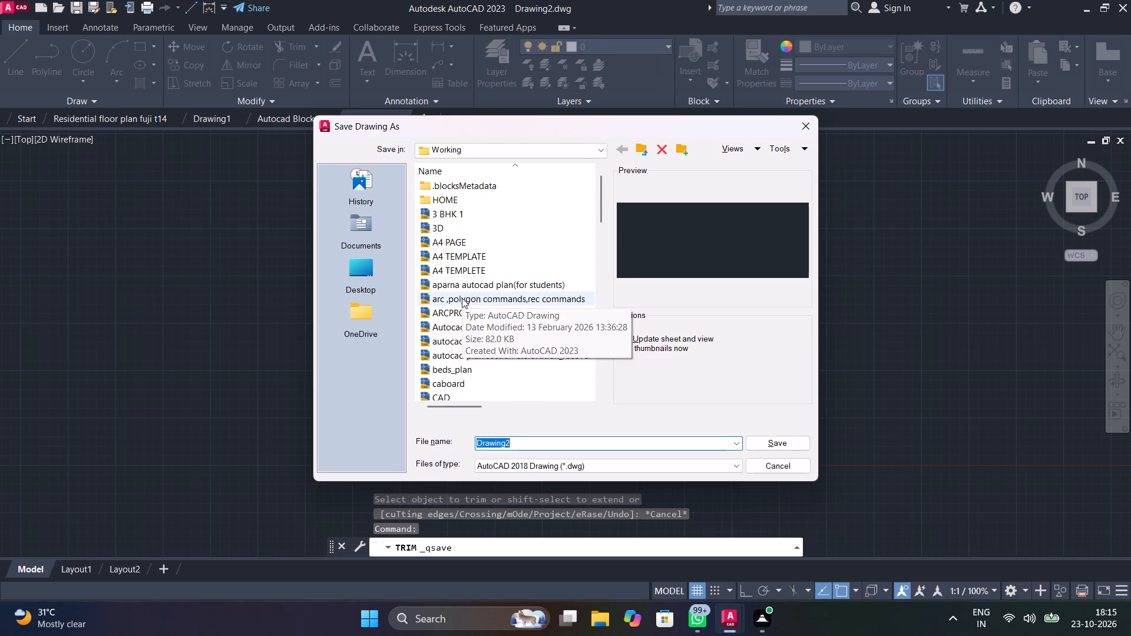
left_click(521, 442)
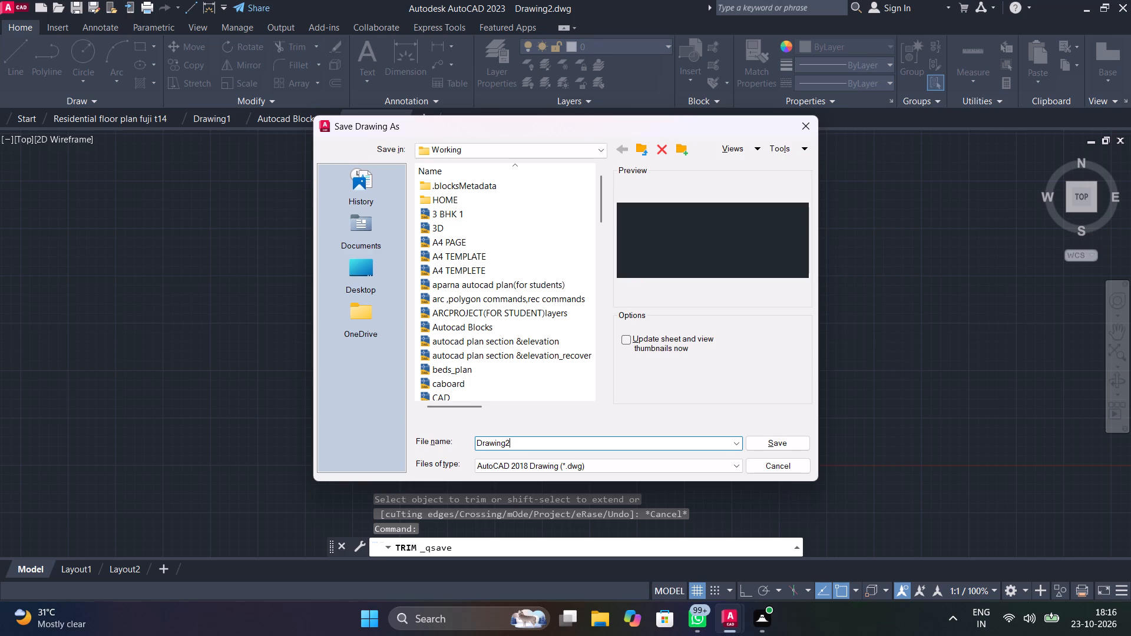
key("BackSpace")
key("BackSpace")
key("BackSpace")
key("BackSpace")
key("BackSpace")
key("BackSpace")
key("BackSpace")
key("BackSpace")
key("BackSpace")
key("BackSpace")
key("BackSpace")
key("BackSpace")
key("BackSpace")
key("BackSpace")
key("BackSpace")
key("BackSpace")
type("ground")
key("space")
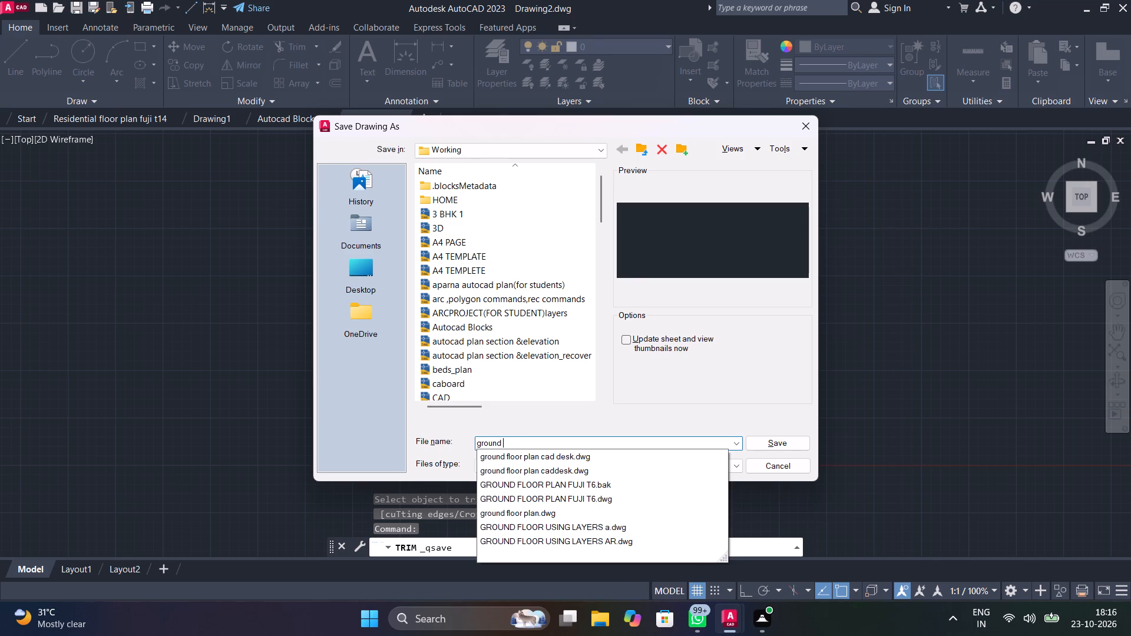
type("floor plan")
key("space")
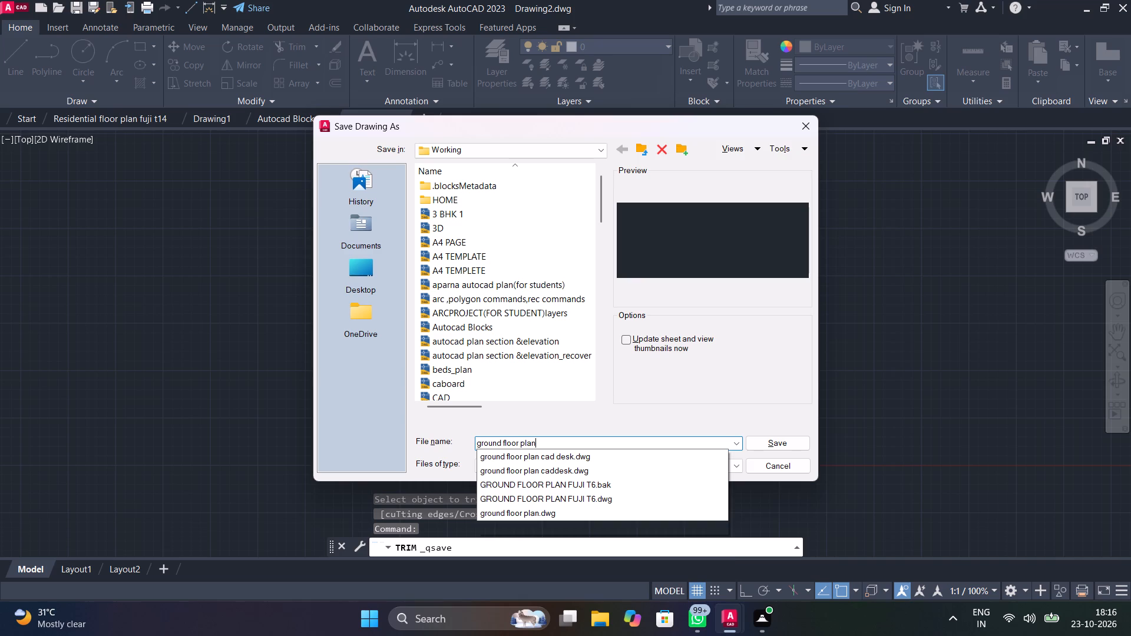
type("fuji")
key("space")
key("t")
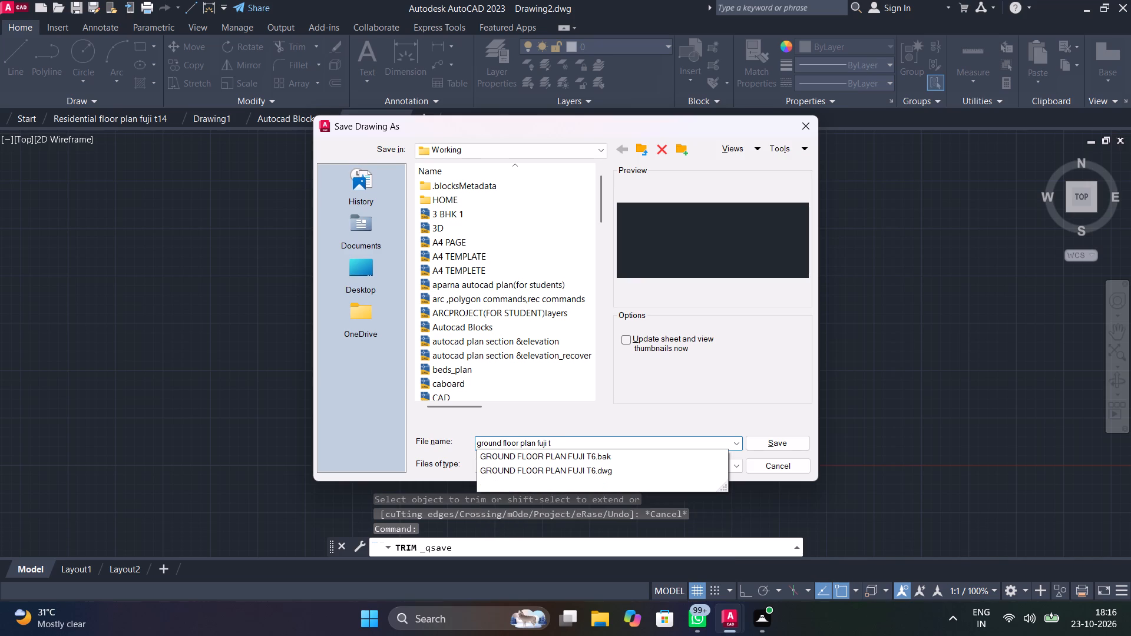
type("15")
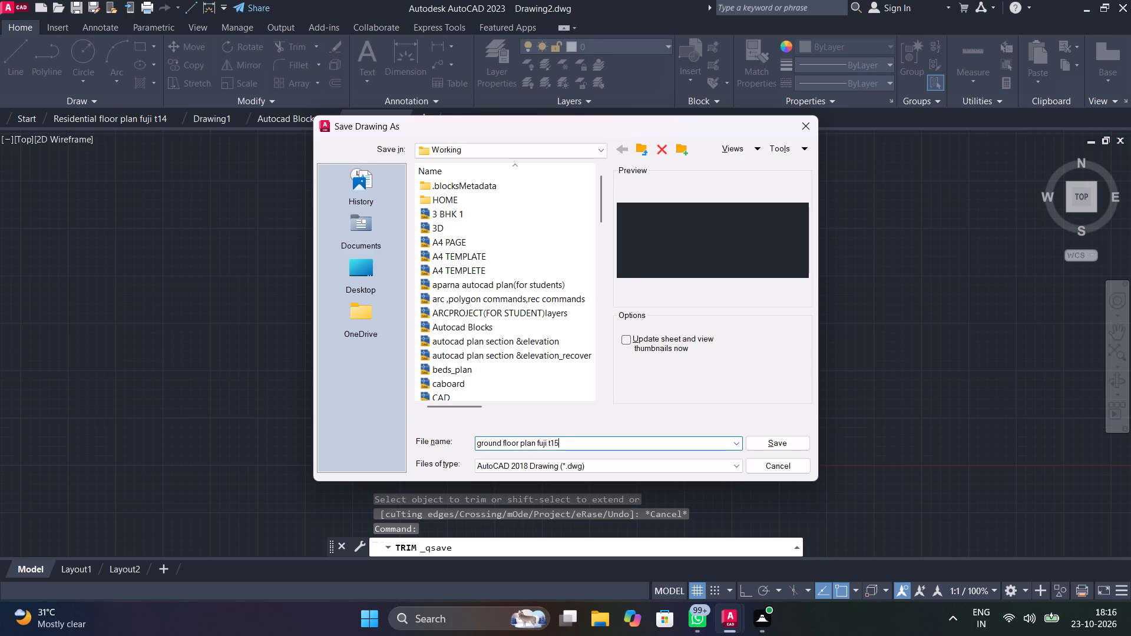
key("Return")
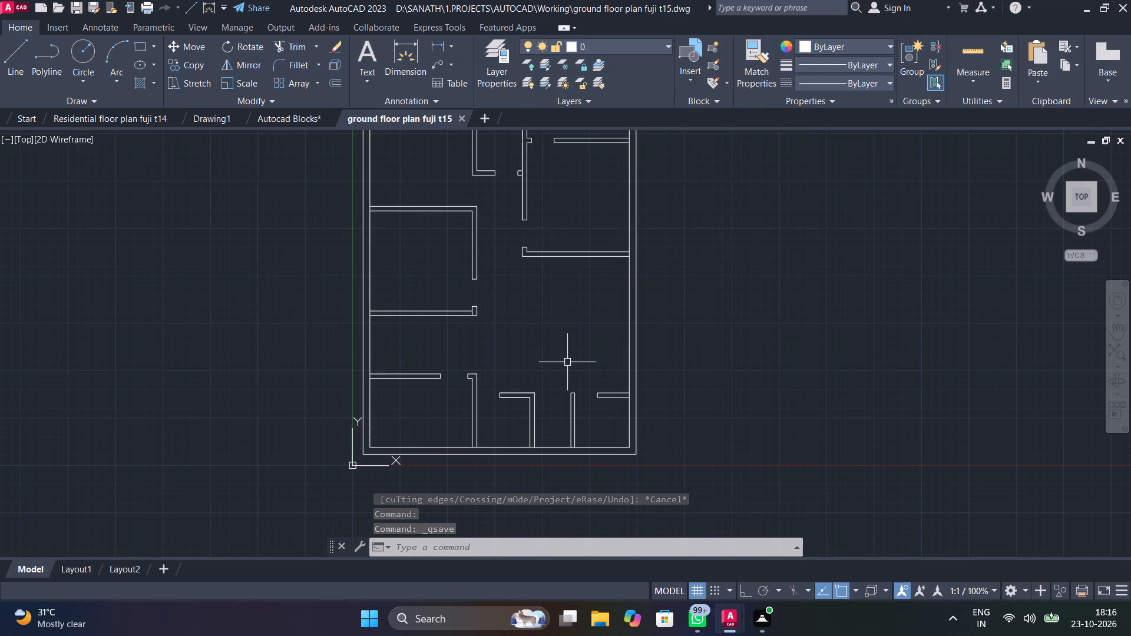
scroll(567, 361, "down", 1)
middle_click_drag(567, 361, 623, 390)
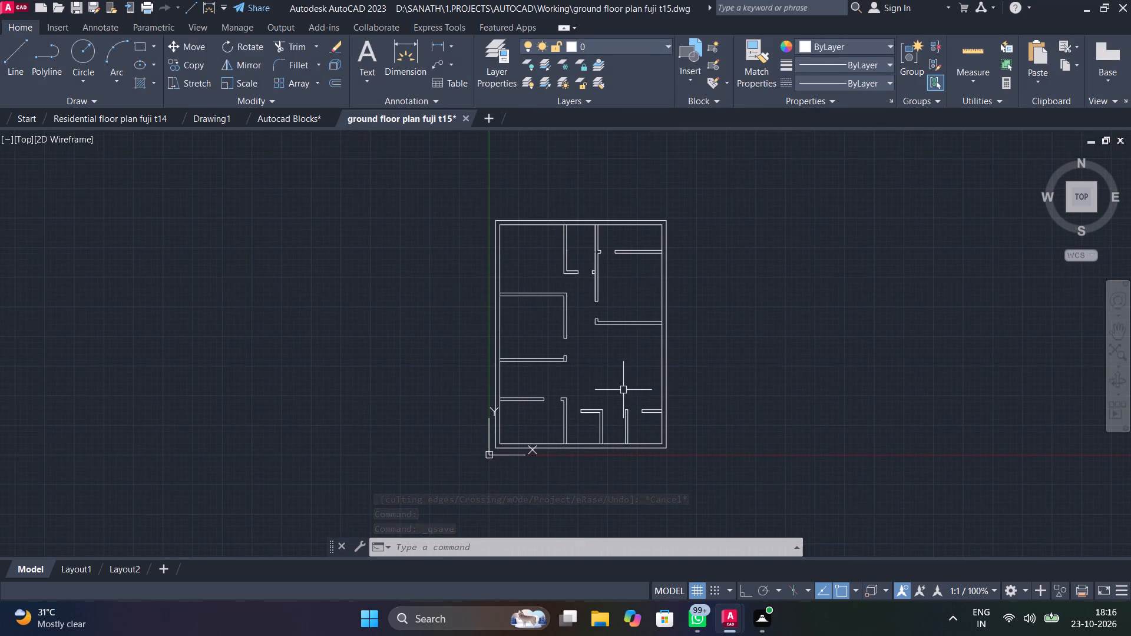
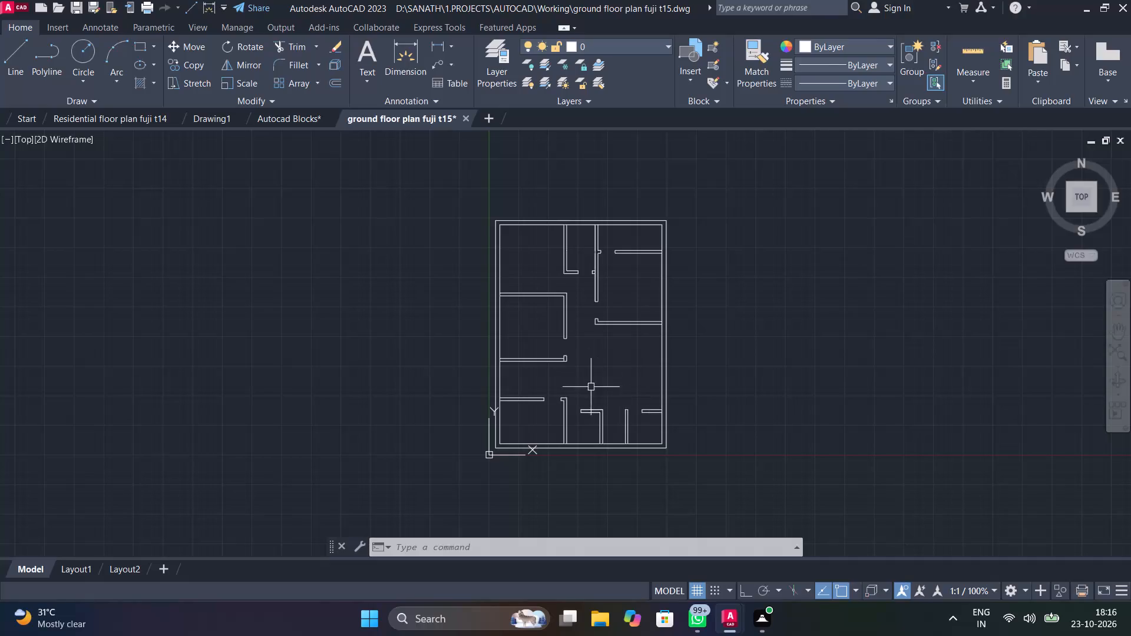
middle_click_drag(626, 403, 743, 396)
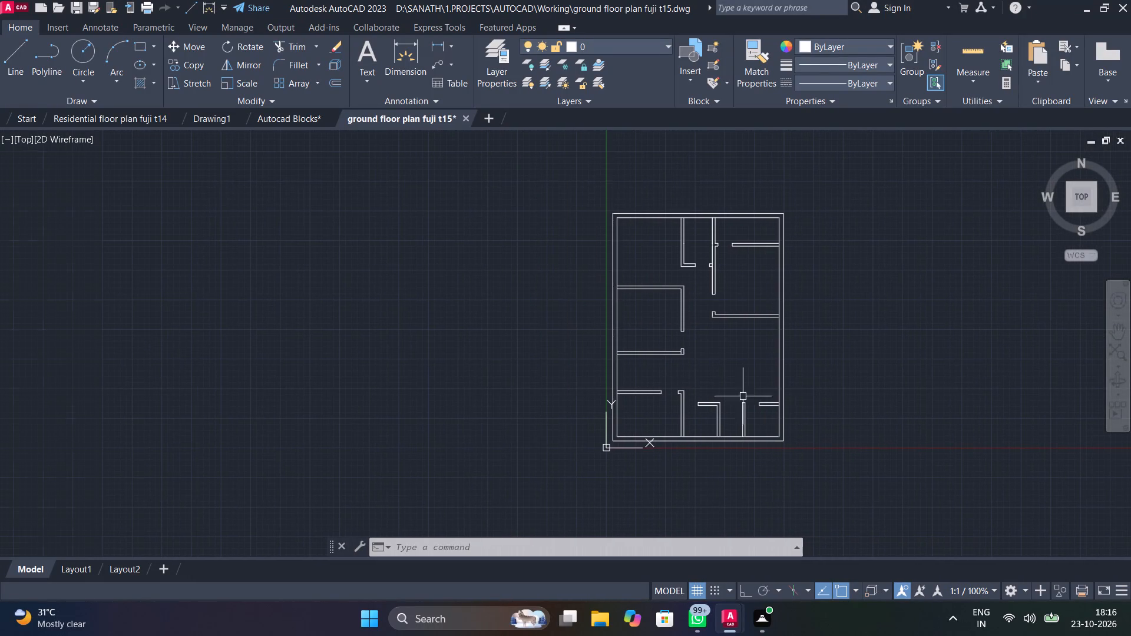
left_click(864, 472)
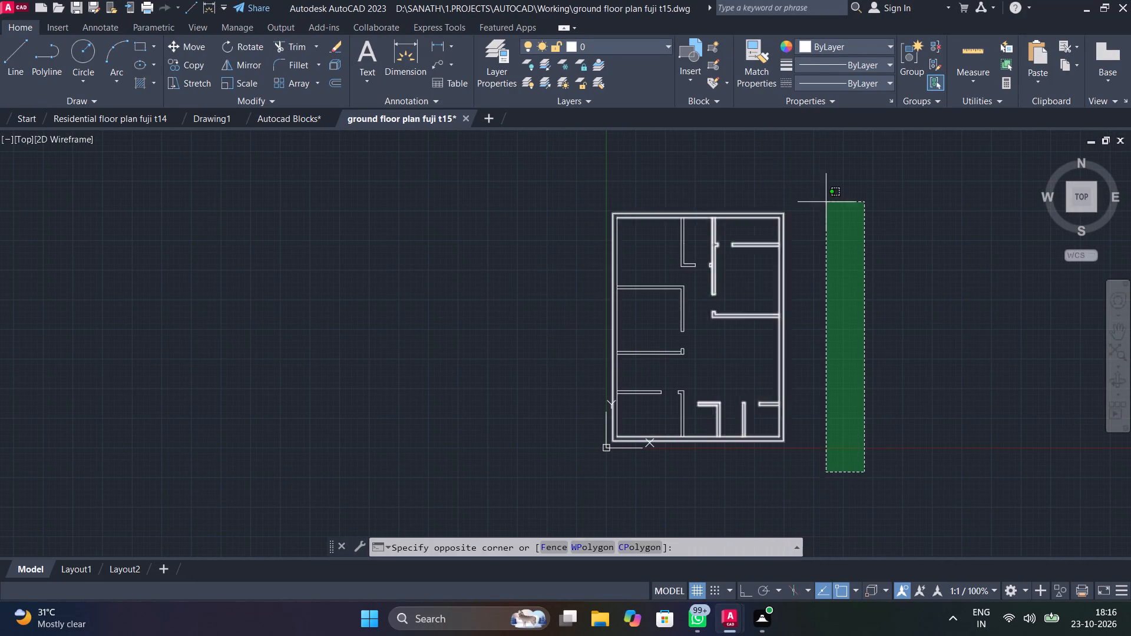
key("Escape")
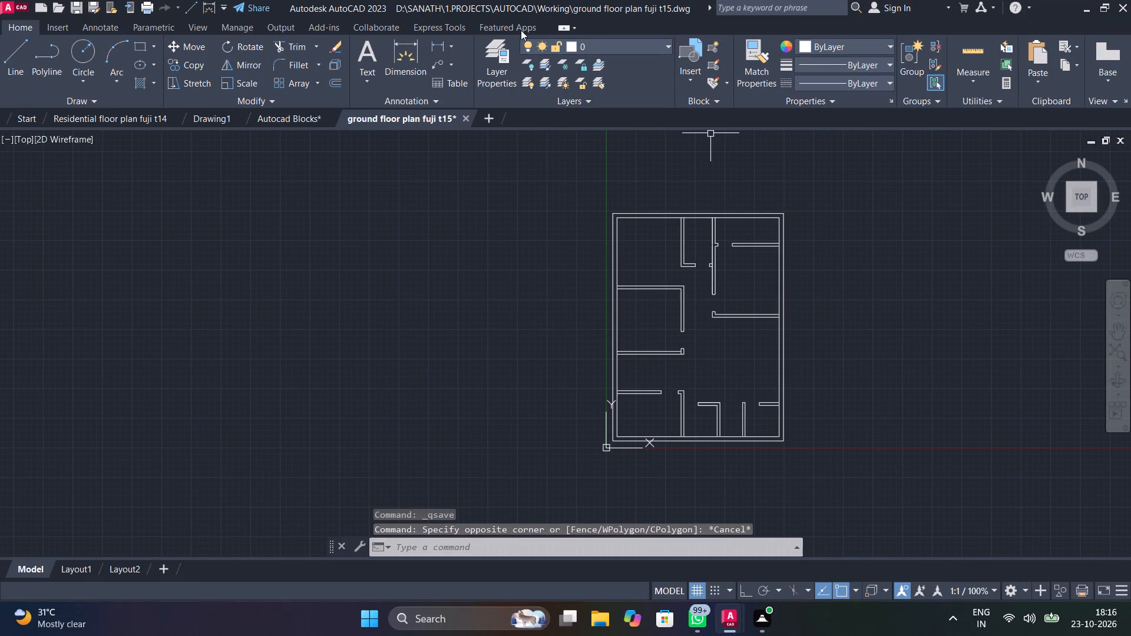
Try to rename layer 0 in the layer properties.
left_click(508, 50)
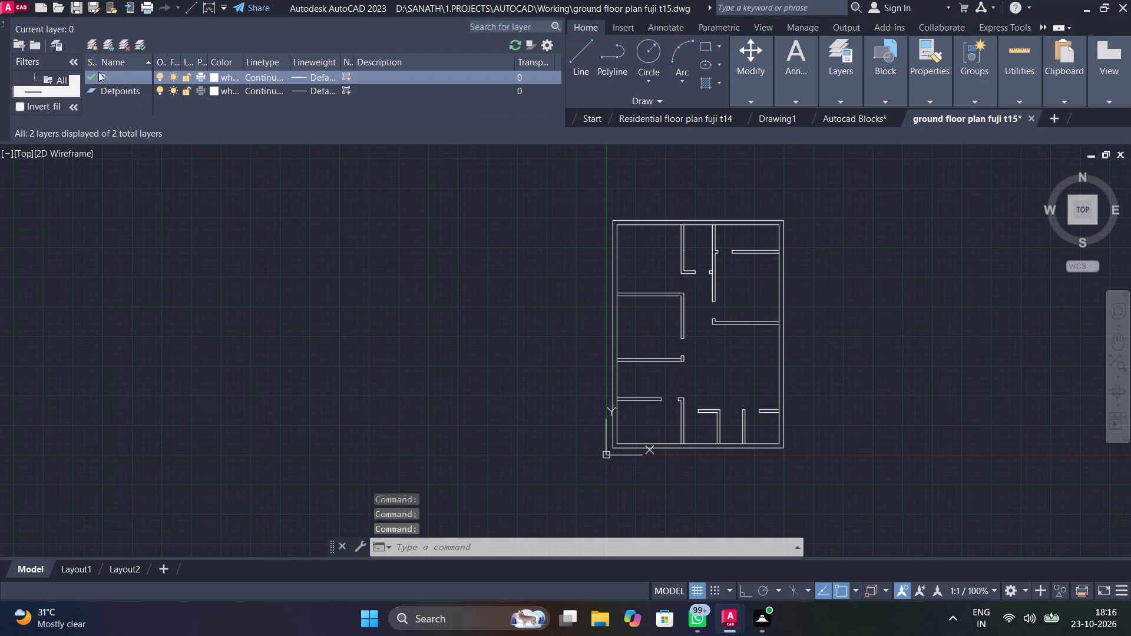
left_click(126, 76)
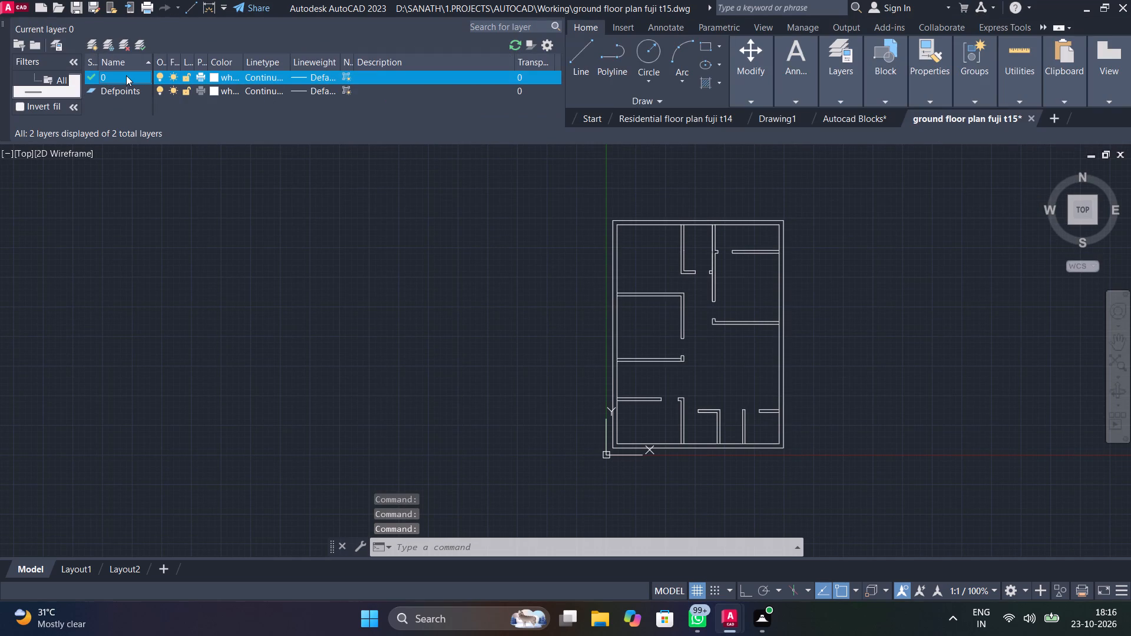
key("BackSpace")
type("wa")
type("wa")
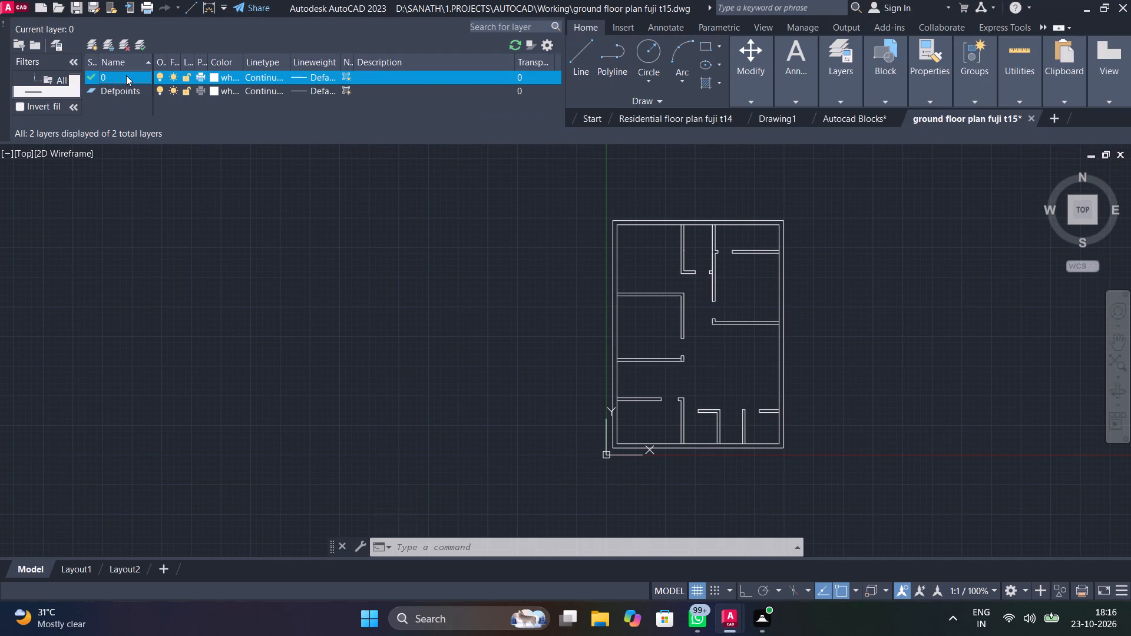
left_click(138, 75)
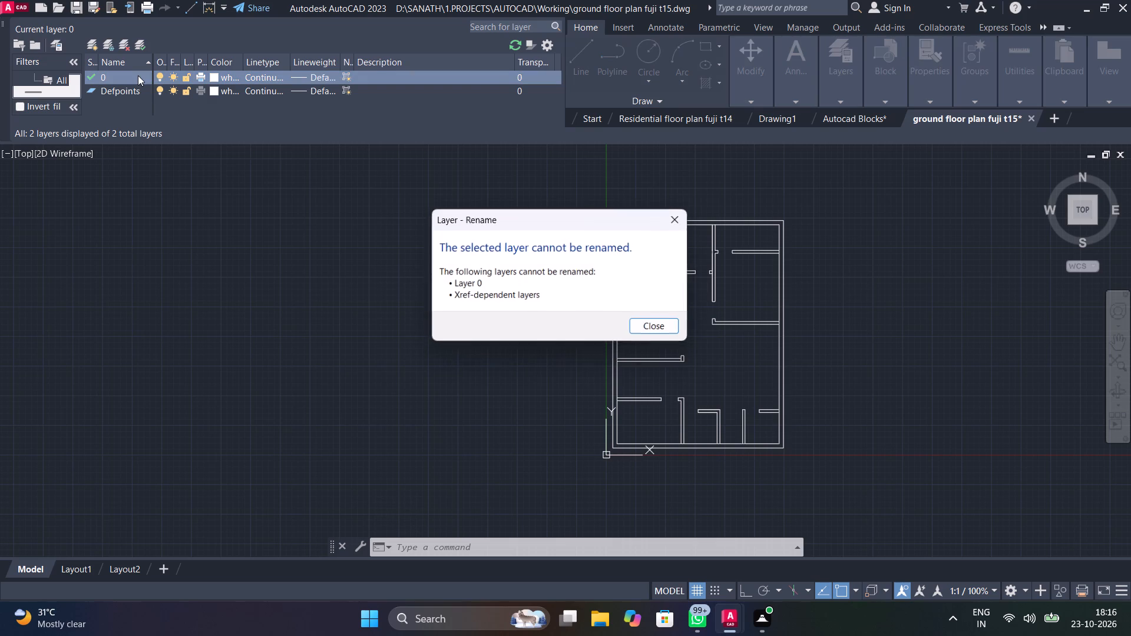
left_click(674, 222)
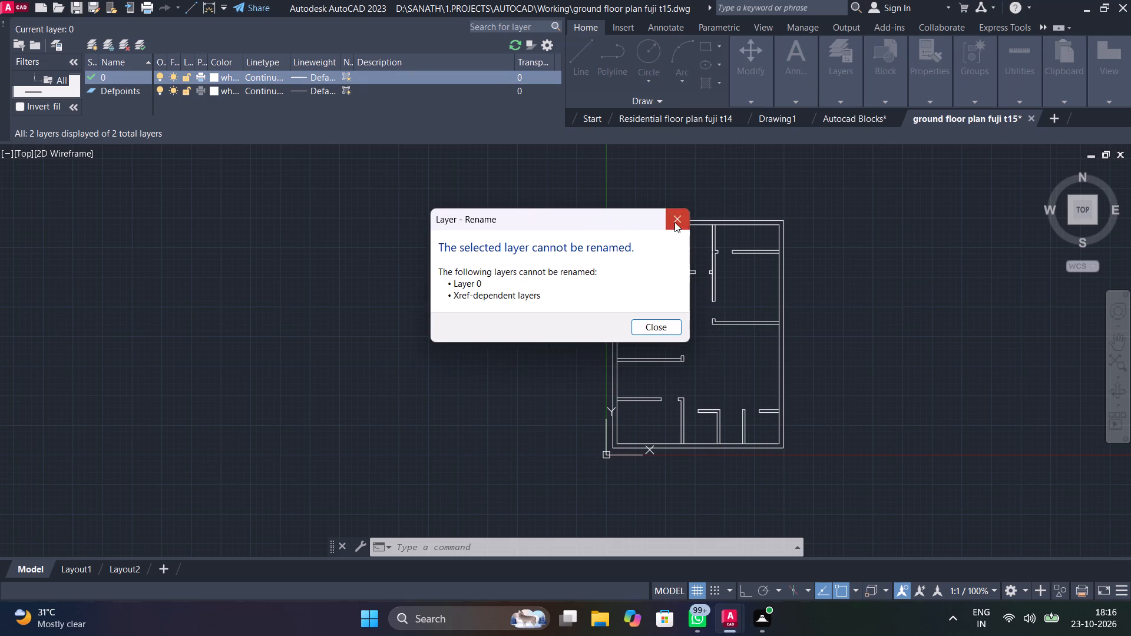
Create a new layer named "walls" with colour 40 and close the layer properties.
left_click(95, 43)
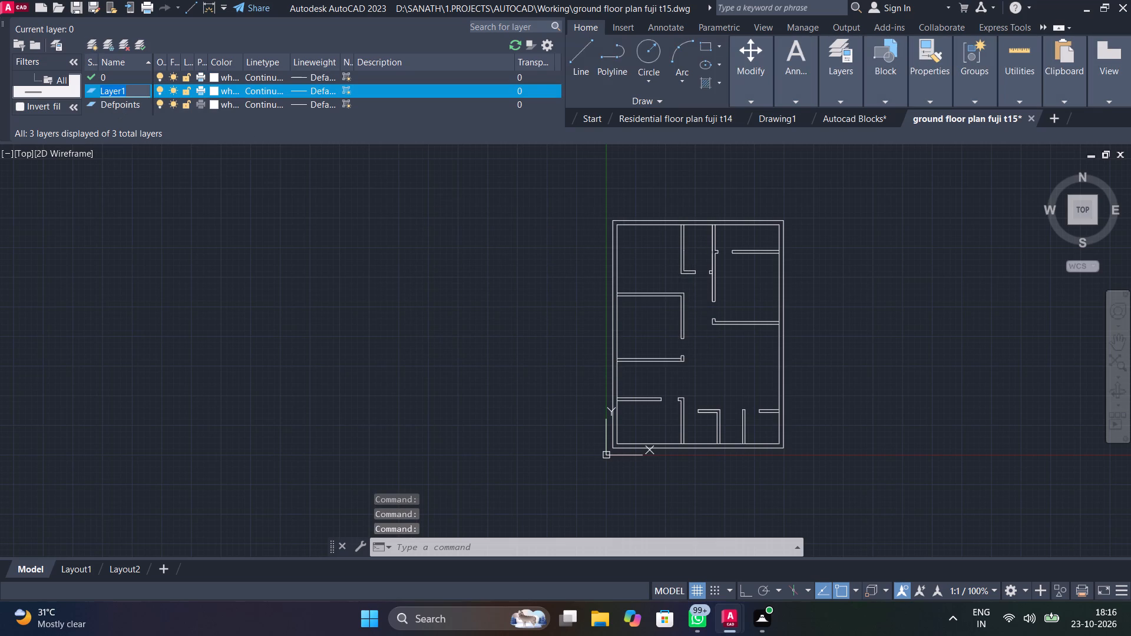
key("BackSpace")
key("BackSpace")
key("BackSpace")
type("walls")
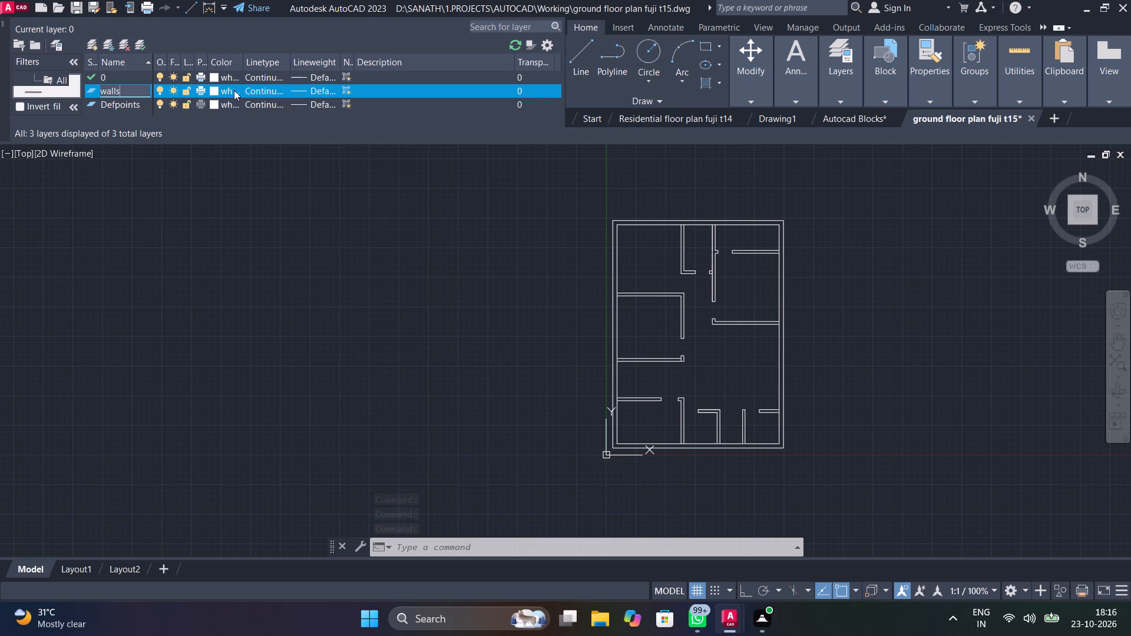
left_click(213, 91)
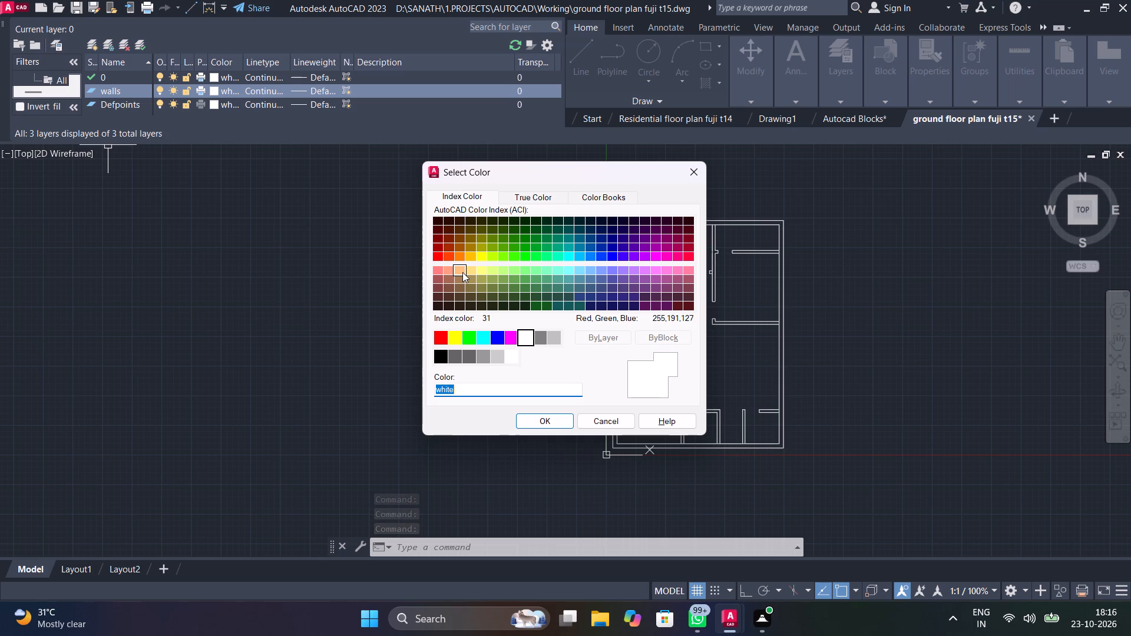
left_click(471, 258)
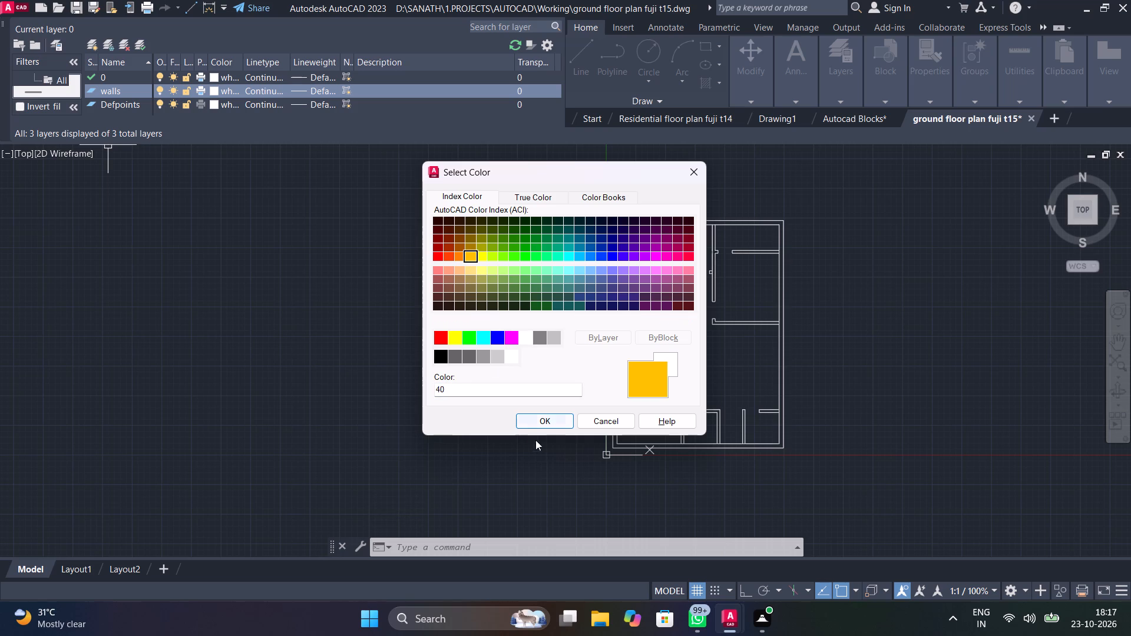
left_click(547, 418)
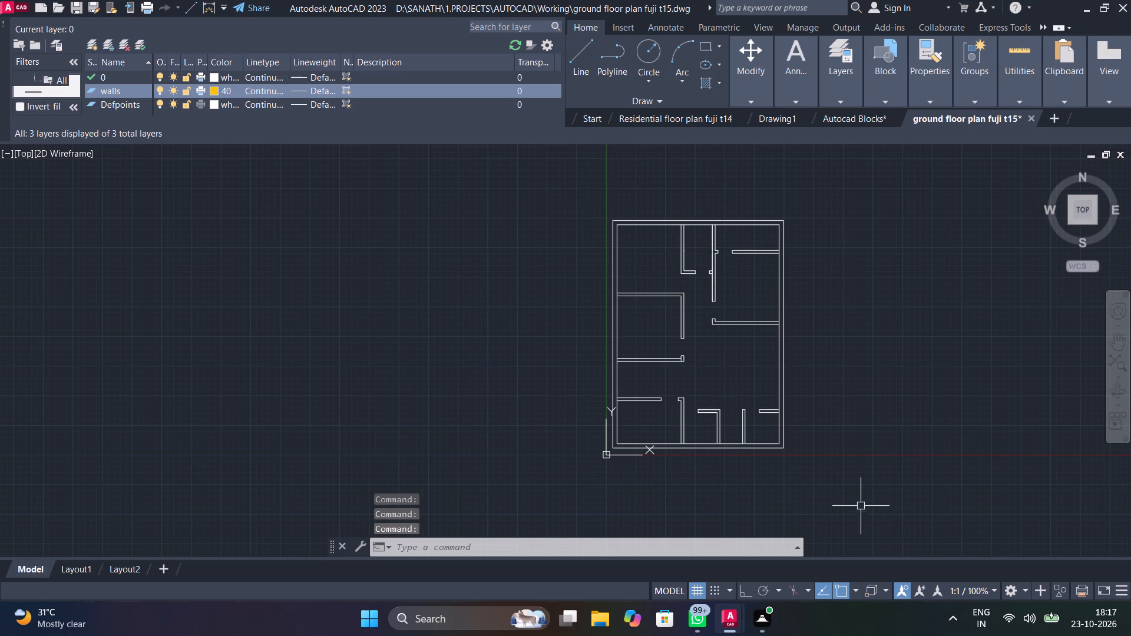
left_click(4, 21)
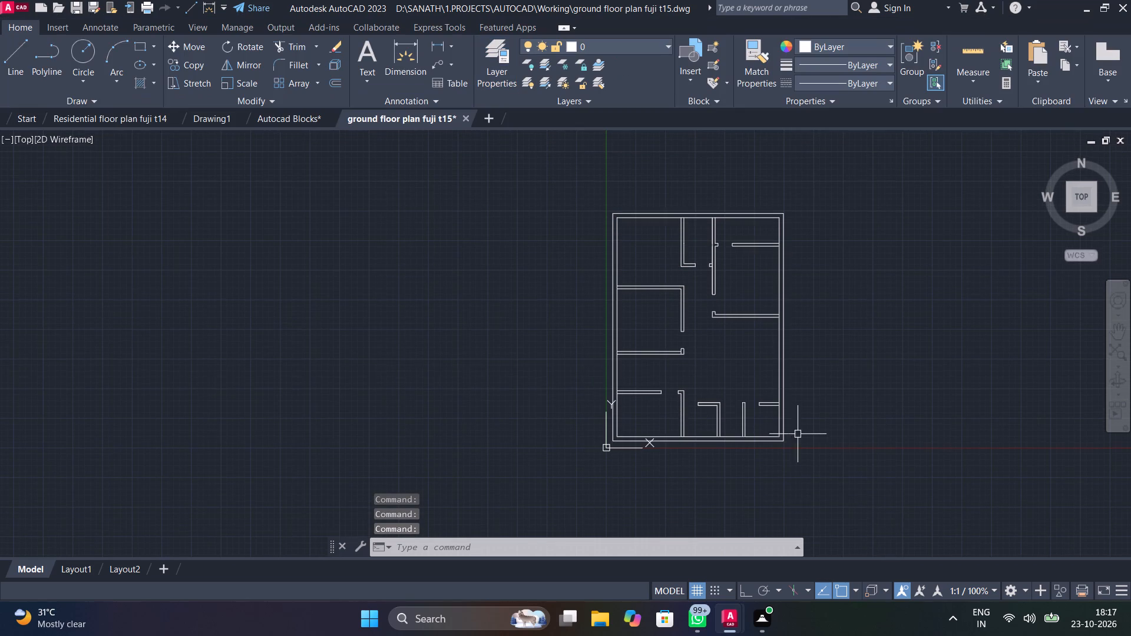
Move all of the floor plan's wall and partition lines onto the walls layer and clear the selection.
left_click(877, 473)
left_click(551, 160)
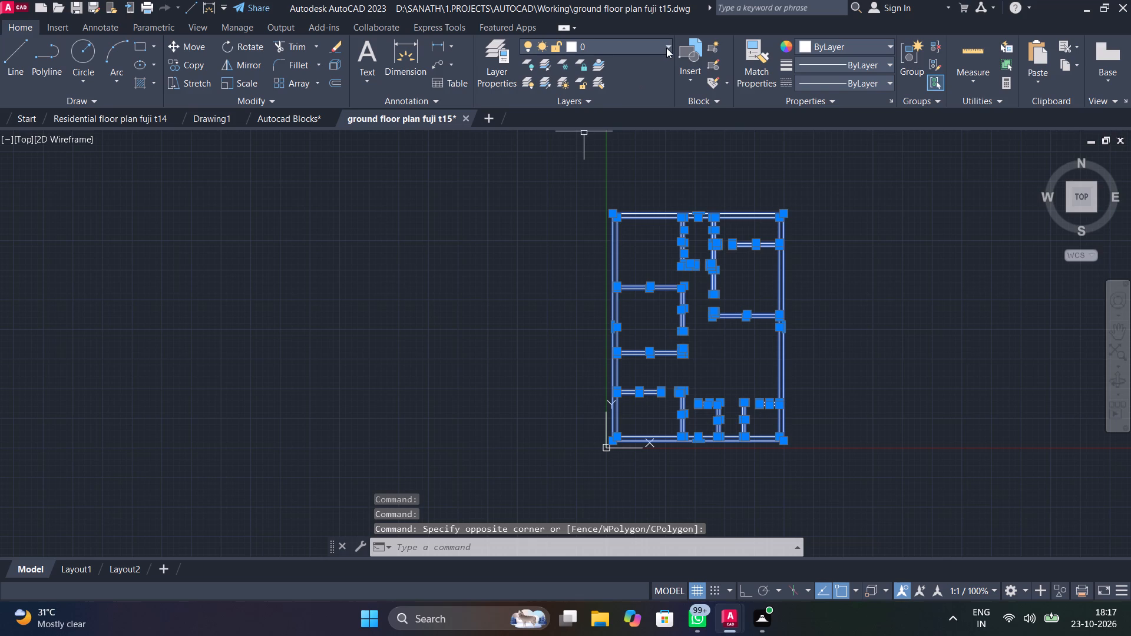
left_click(666, 45)
left_click(622, 101)
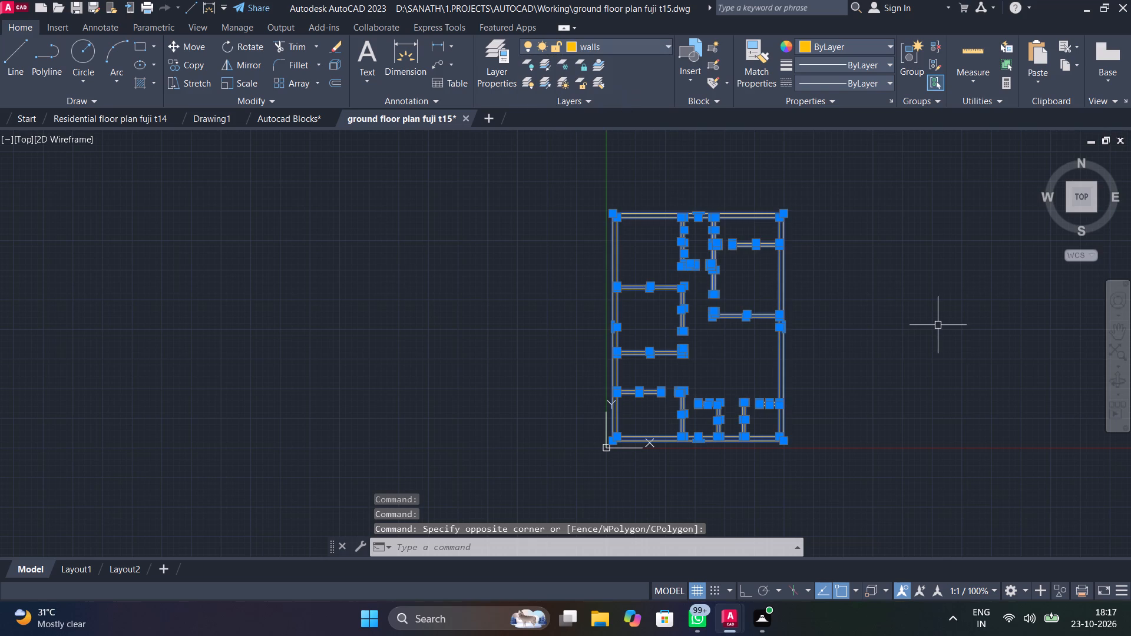
key("Escape")
left_click(884, 331)
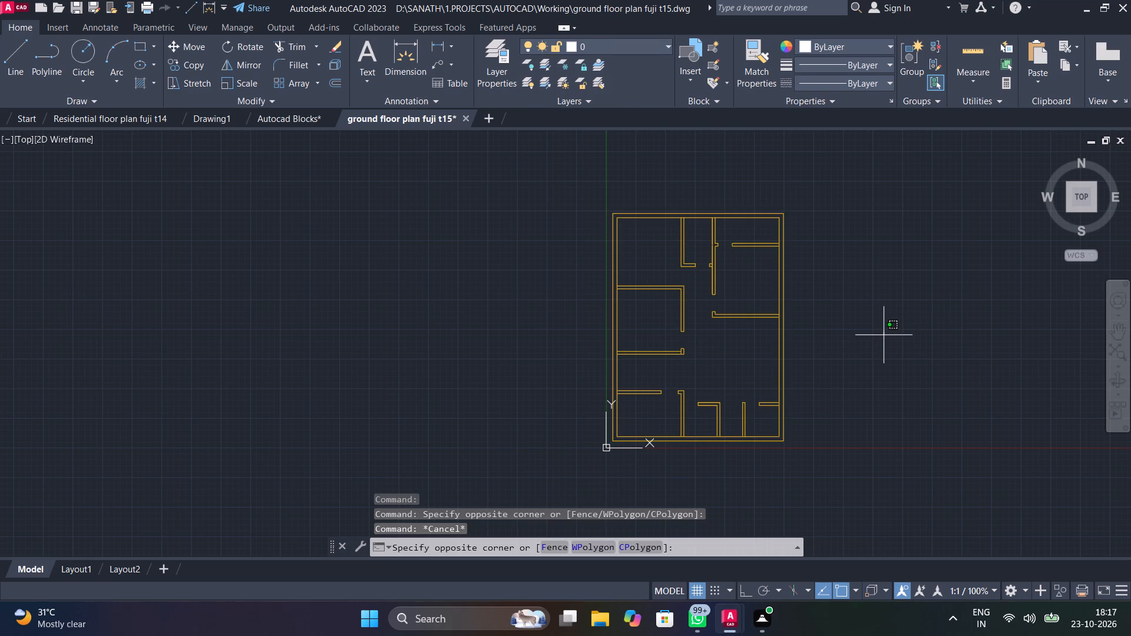
left_click(840, 268)
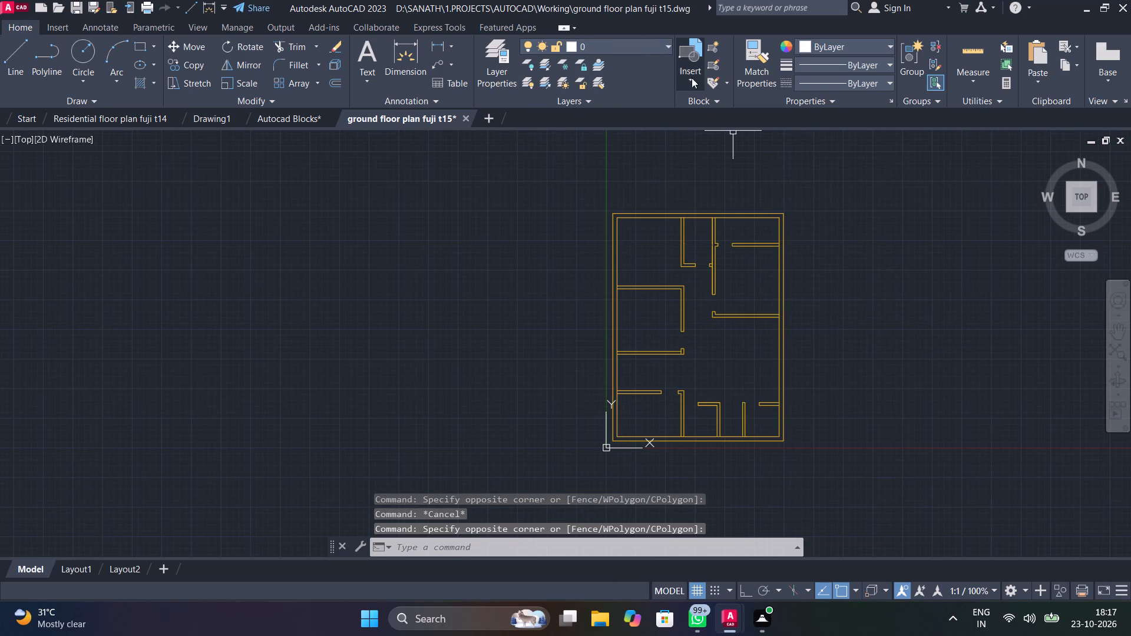
Create a new layer named "steps" with dark green colour 109 and close the layer properties.
left_click(659, 40)
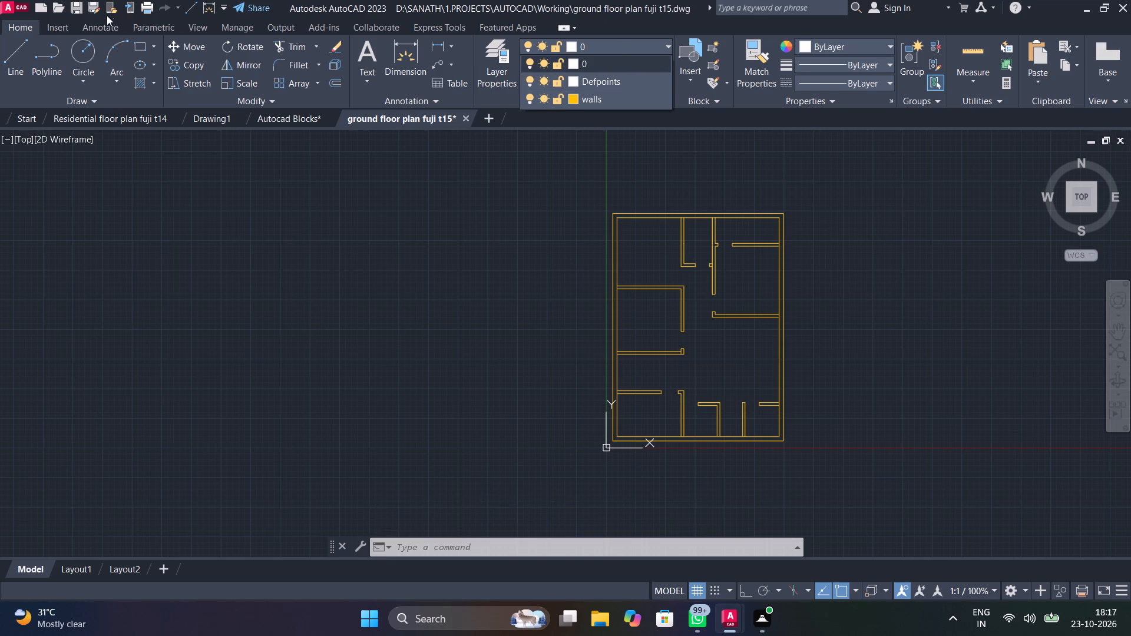
left_click(497, 51)
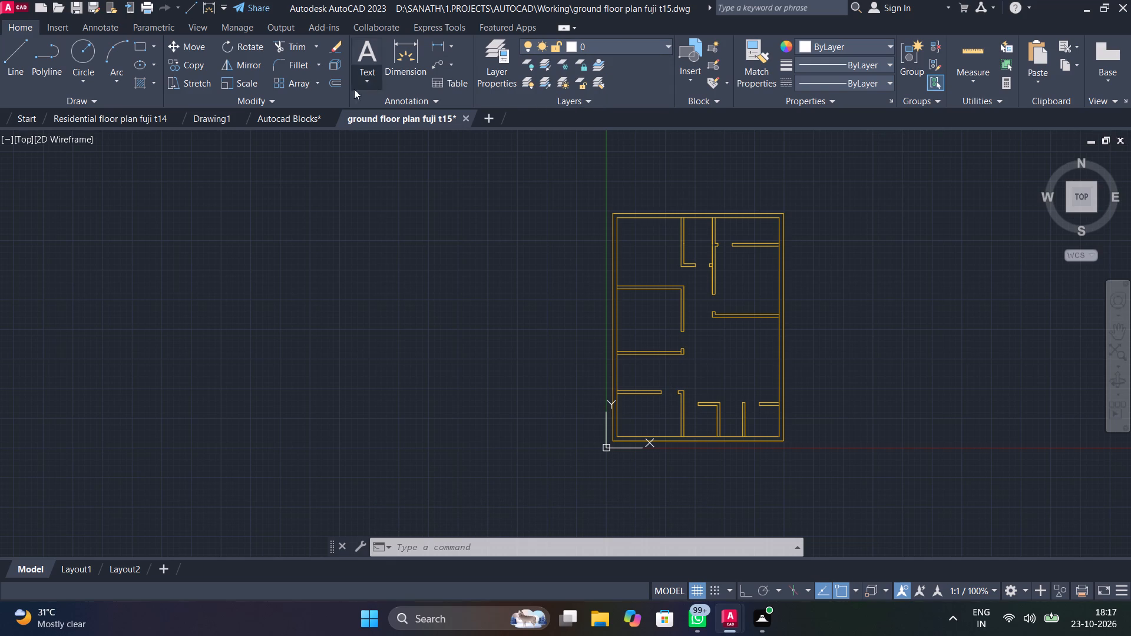
left_click(496, 51)
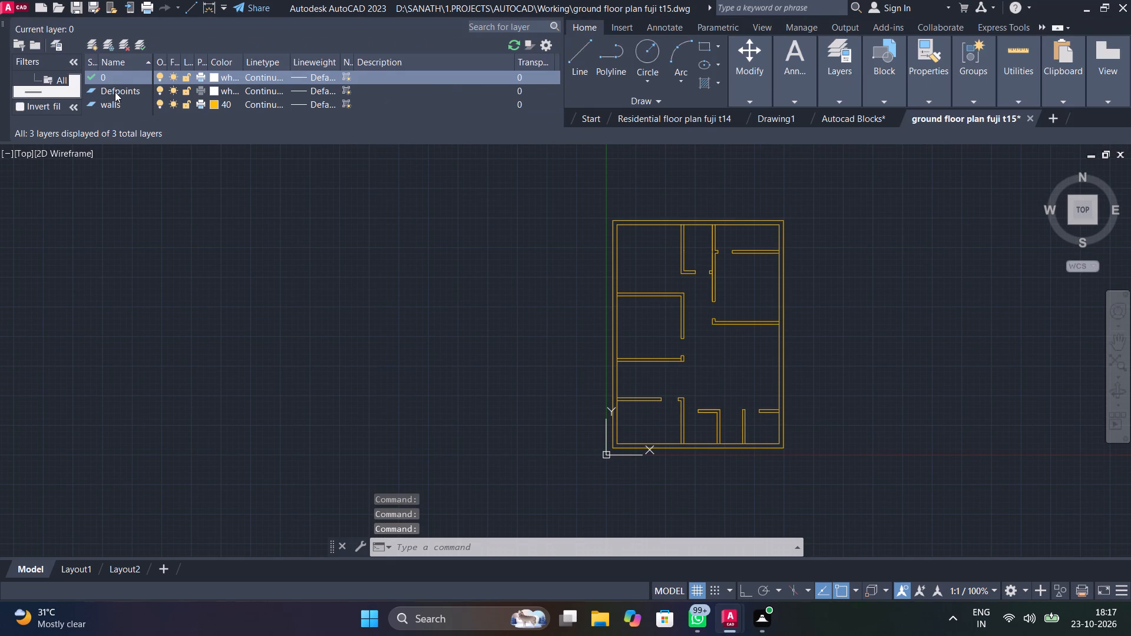
left_click(89, 38)
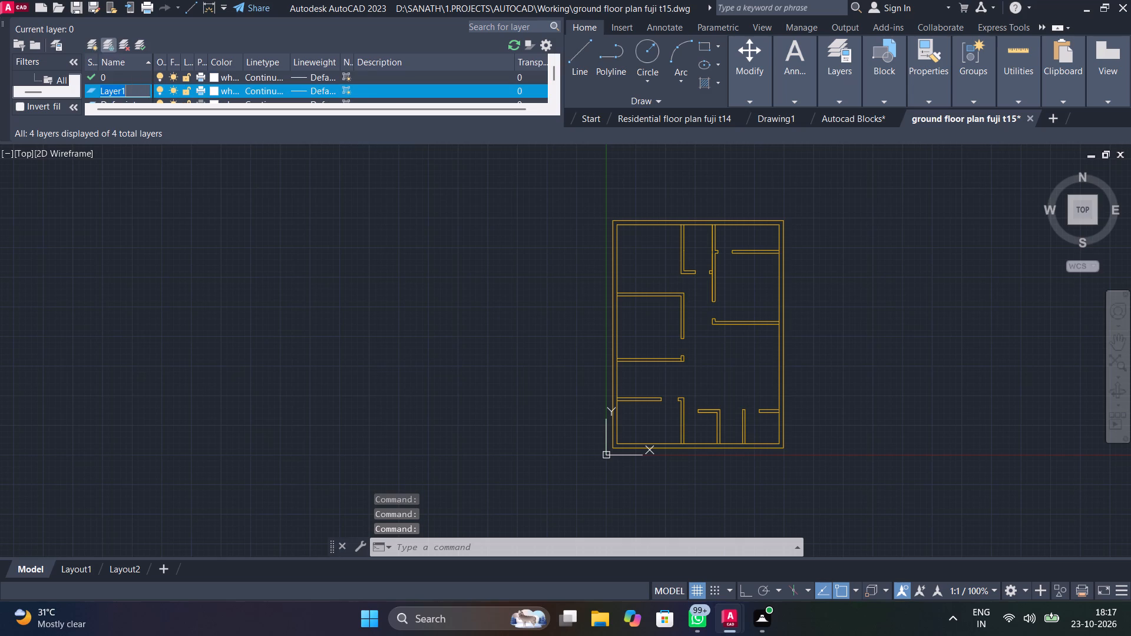
key("BackSpace")
key("BackSpace")
key("BackSpace")
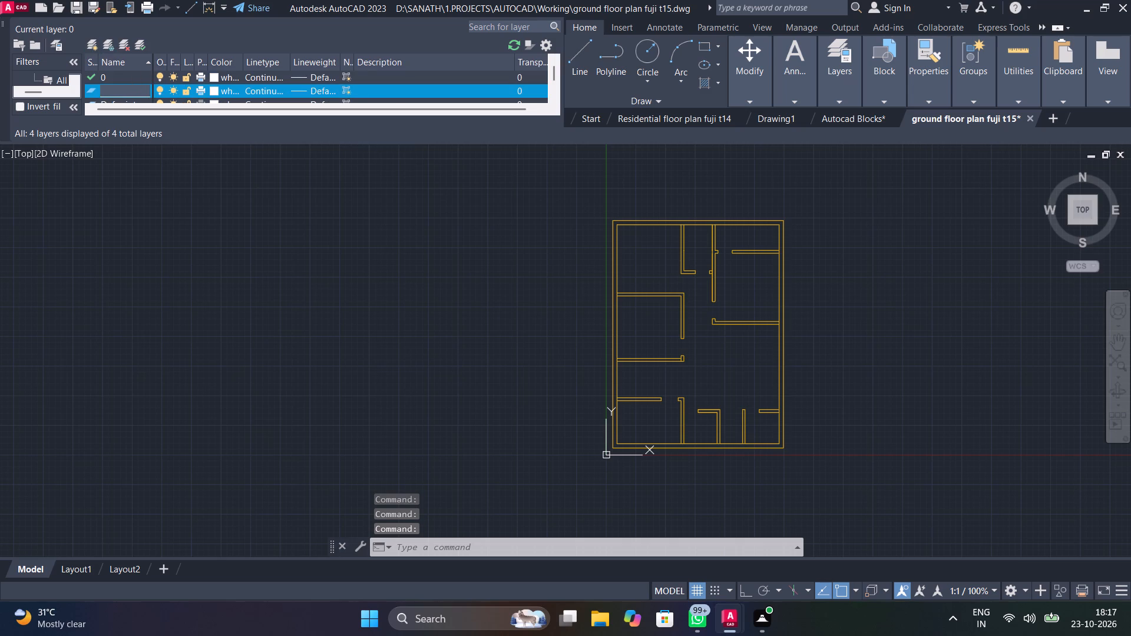
type("steps")
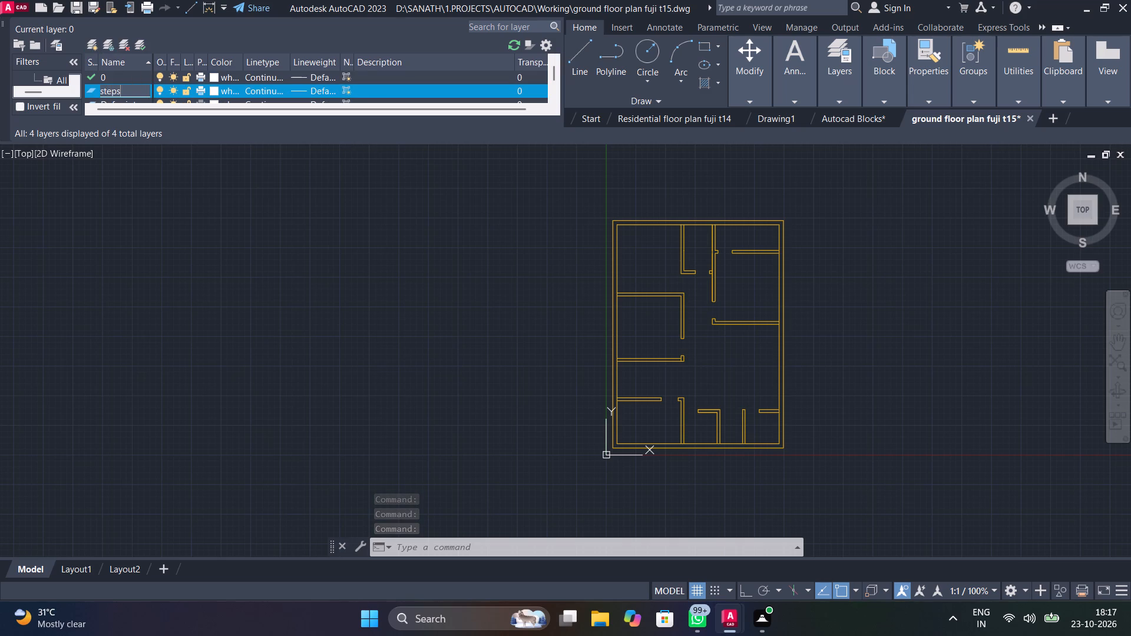
key("Return")
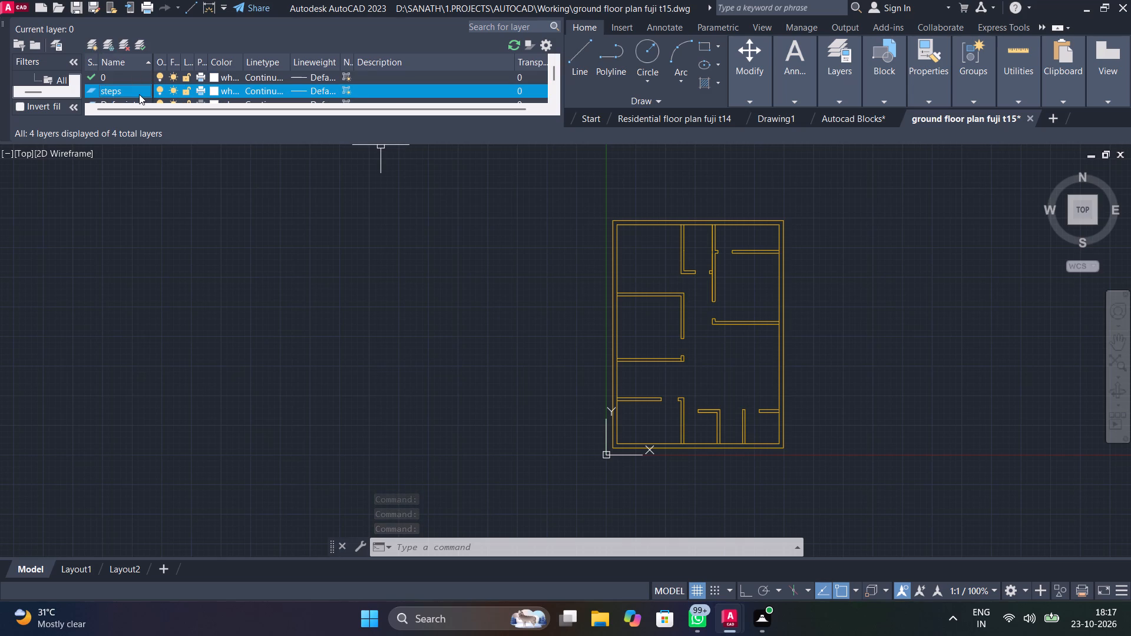
left_click(213, 90)
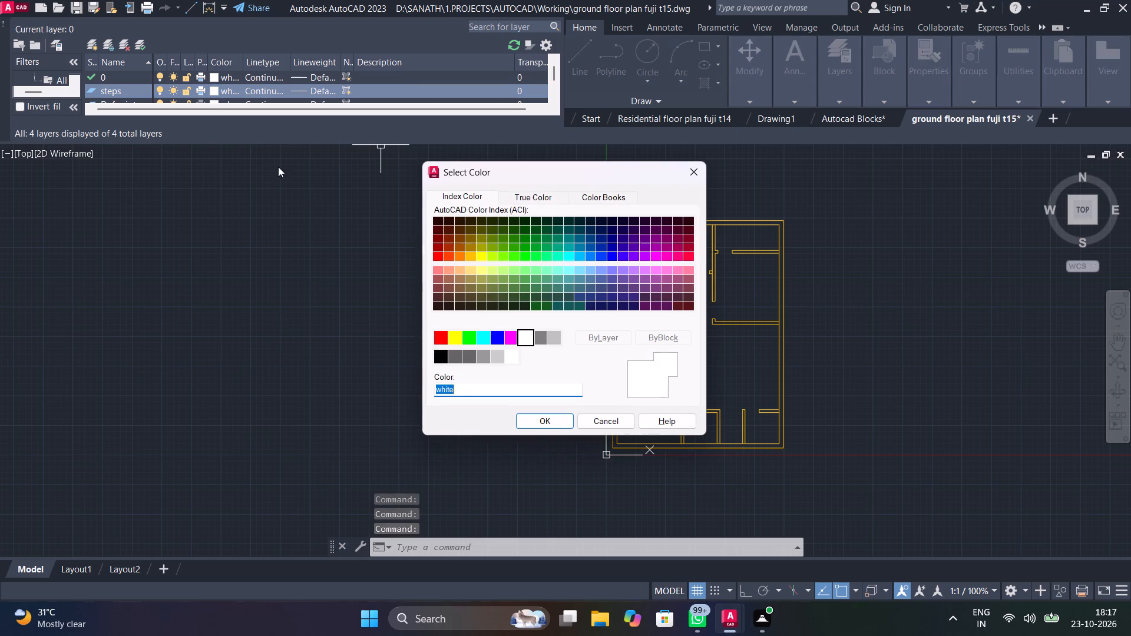
left_click(538, 307)
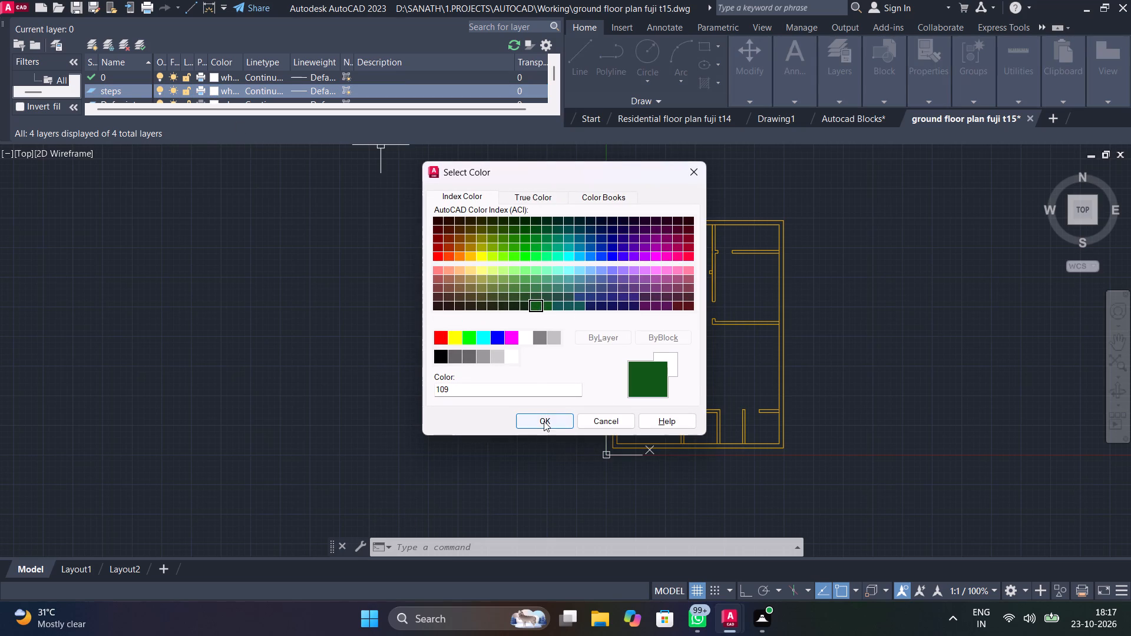
left_click(544, 421)
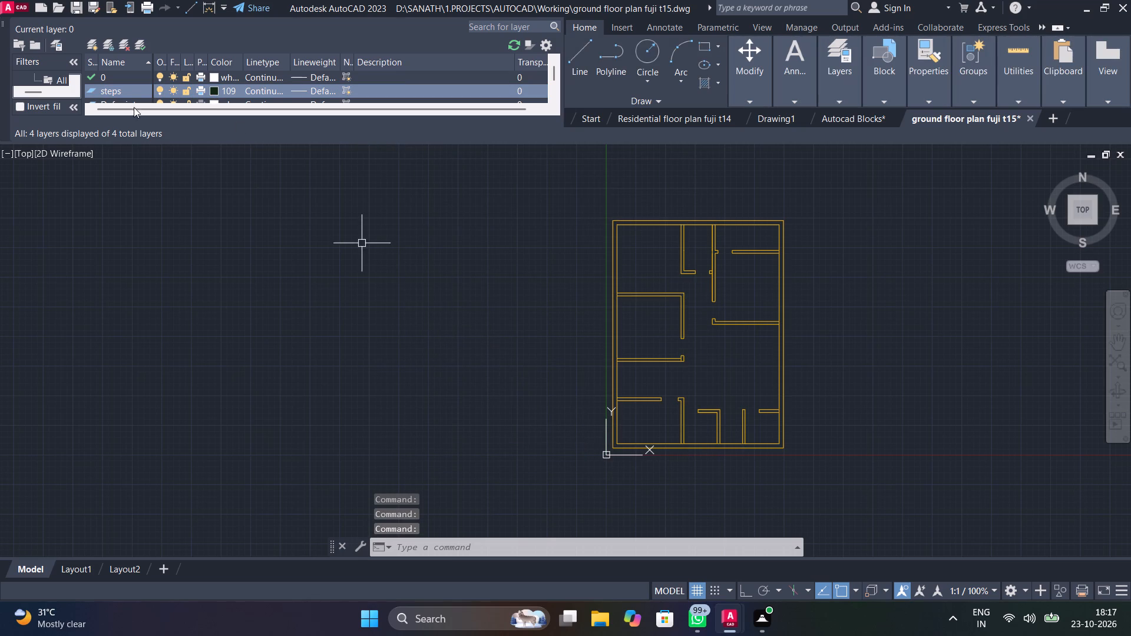
left_click(0, 21)
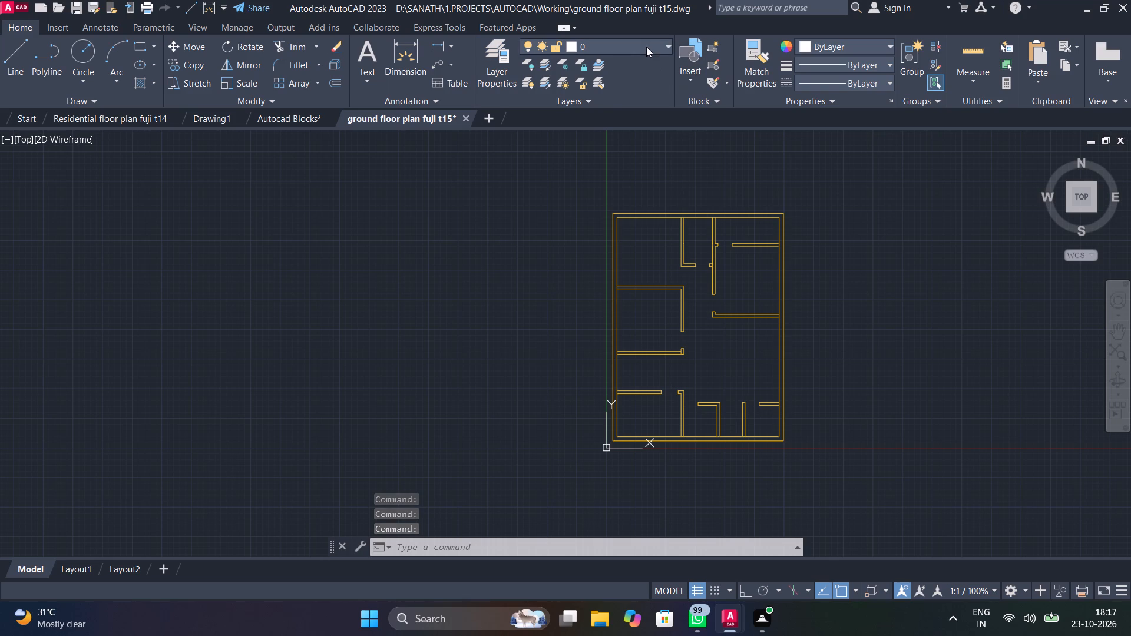
Make steps the current layer.
left_click(667, 44)
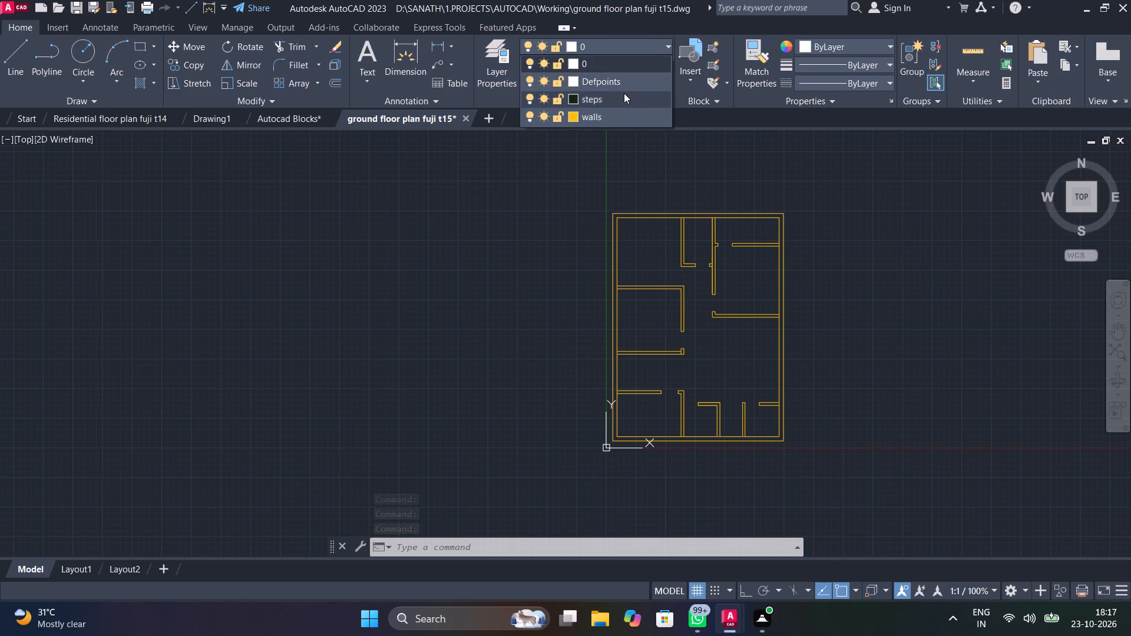
left_click(624, 93)
Measure the clear gap between the two lower-left horizontal partitions along the outer wall's inner face, without keeping a dimension.
middle_click_drag(683, 377, 629, 280)
scroll(611, 303, "up", 3)
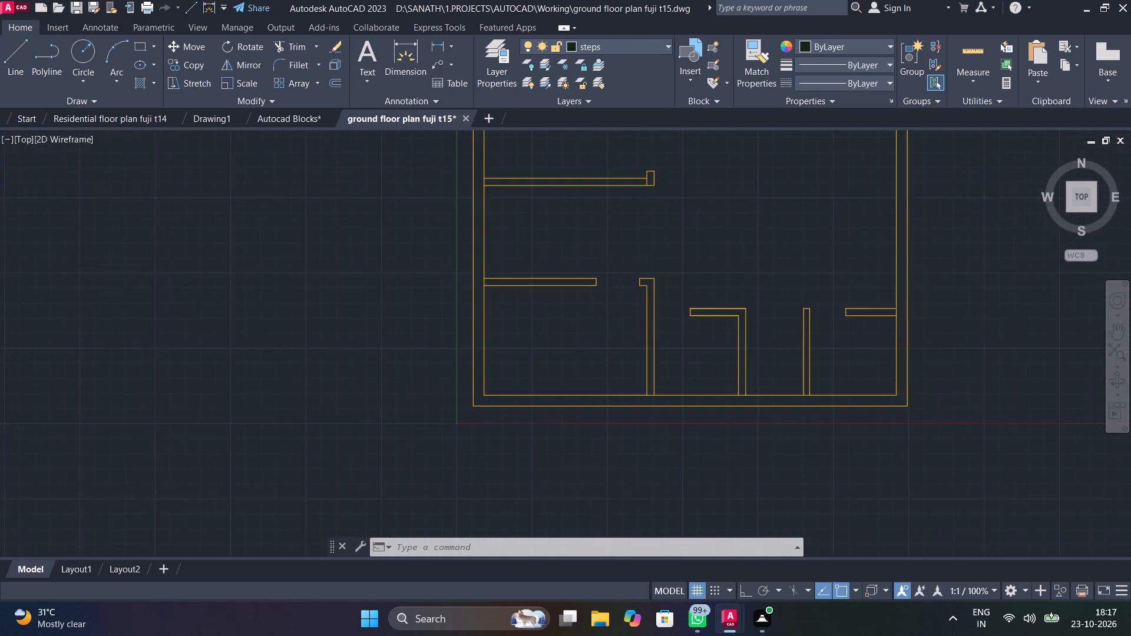
middle_click_drag(618, 297, 636, 452)
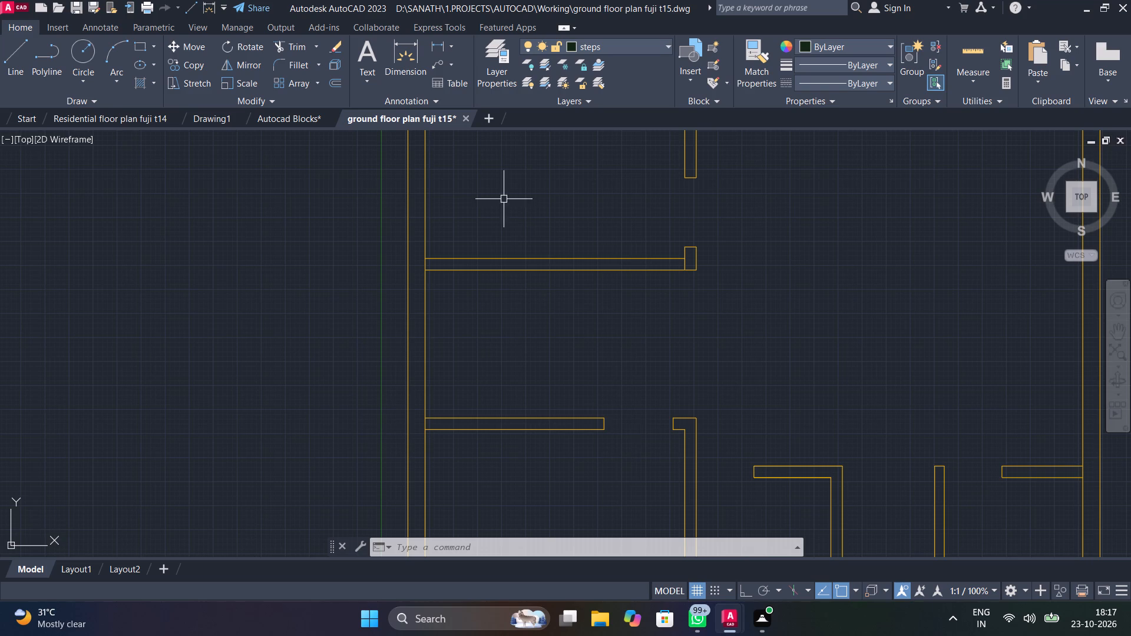
left_click(443, 47)
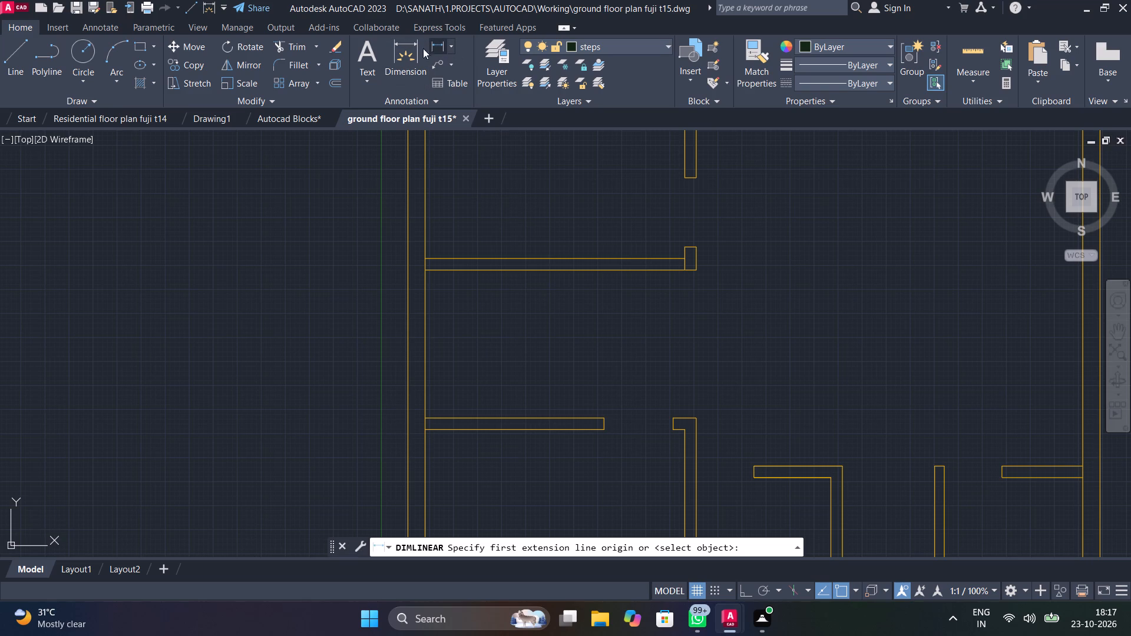
left_click(422, 273)
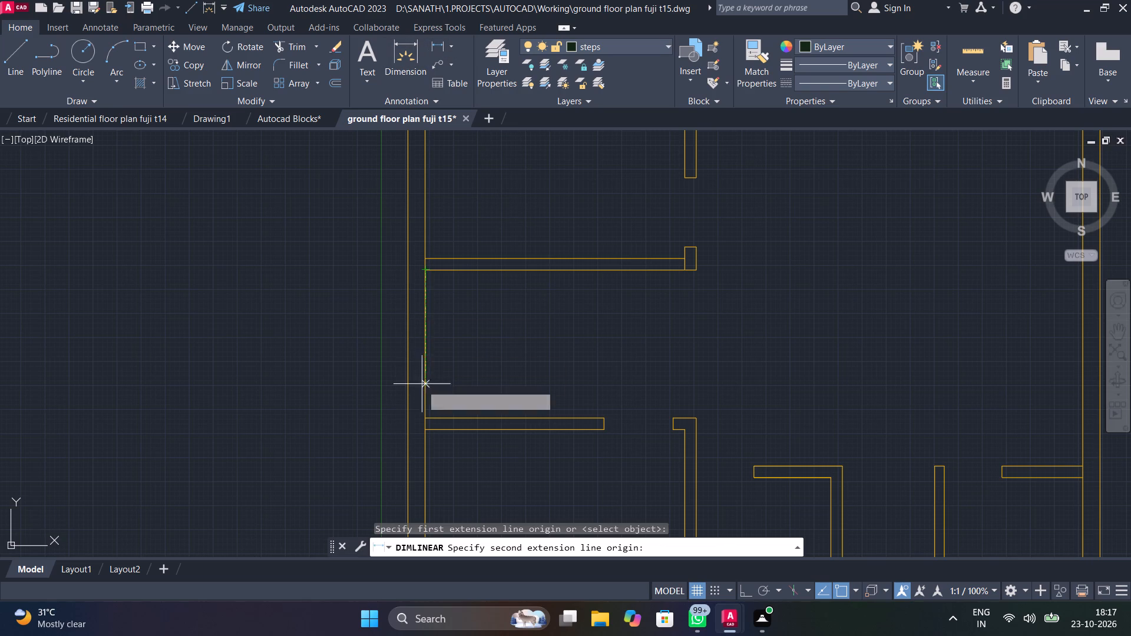
left_click(422, 416)
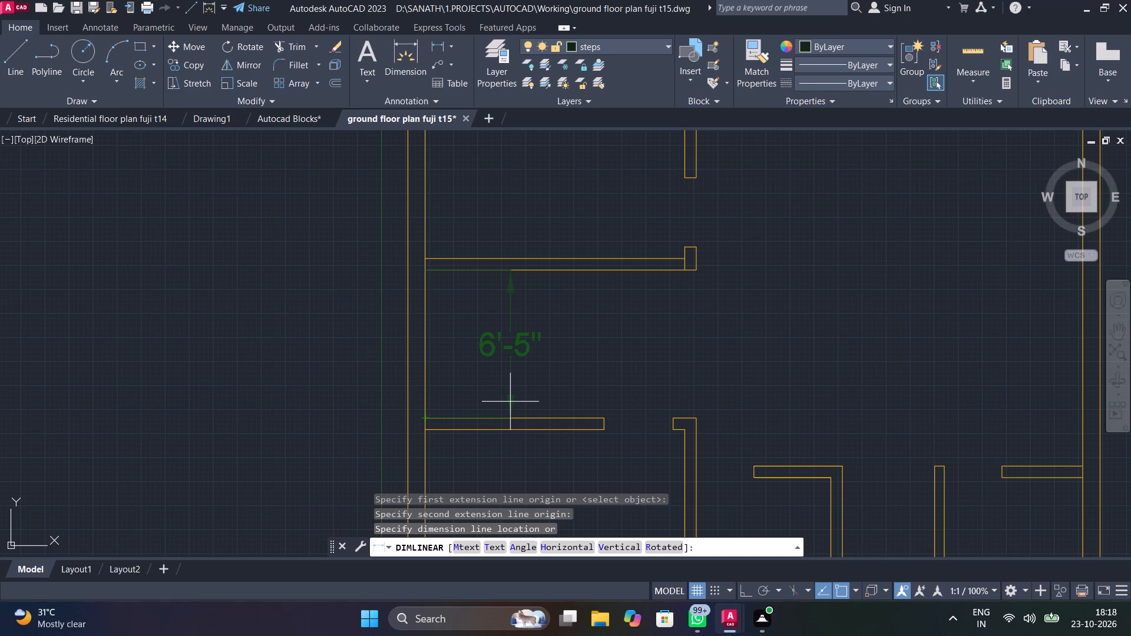
key("Escape")
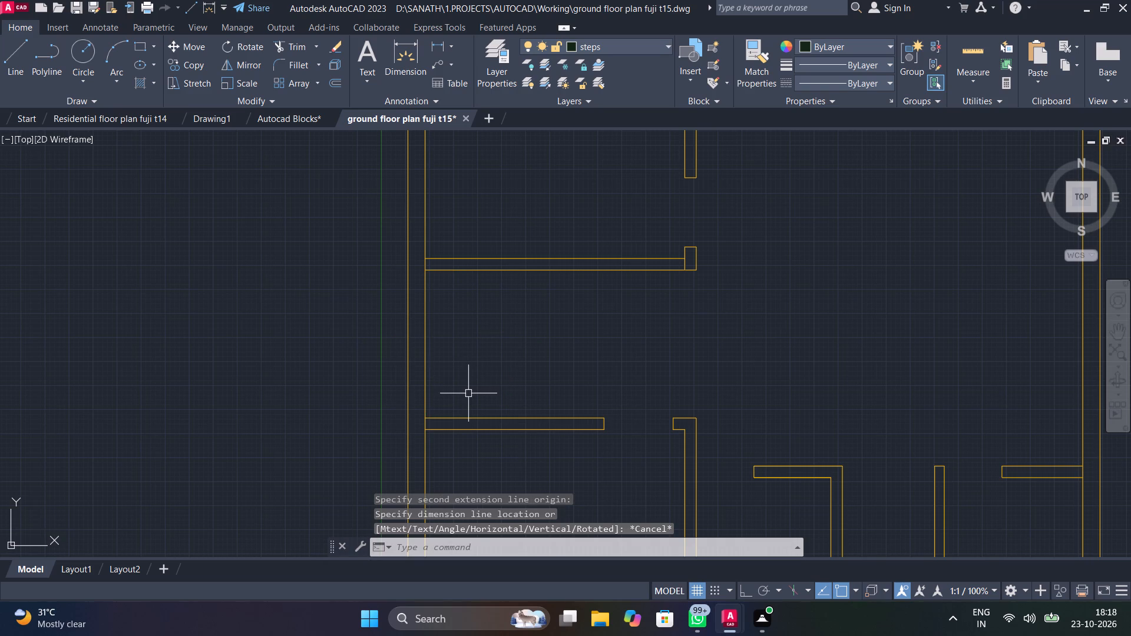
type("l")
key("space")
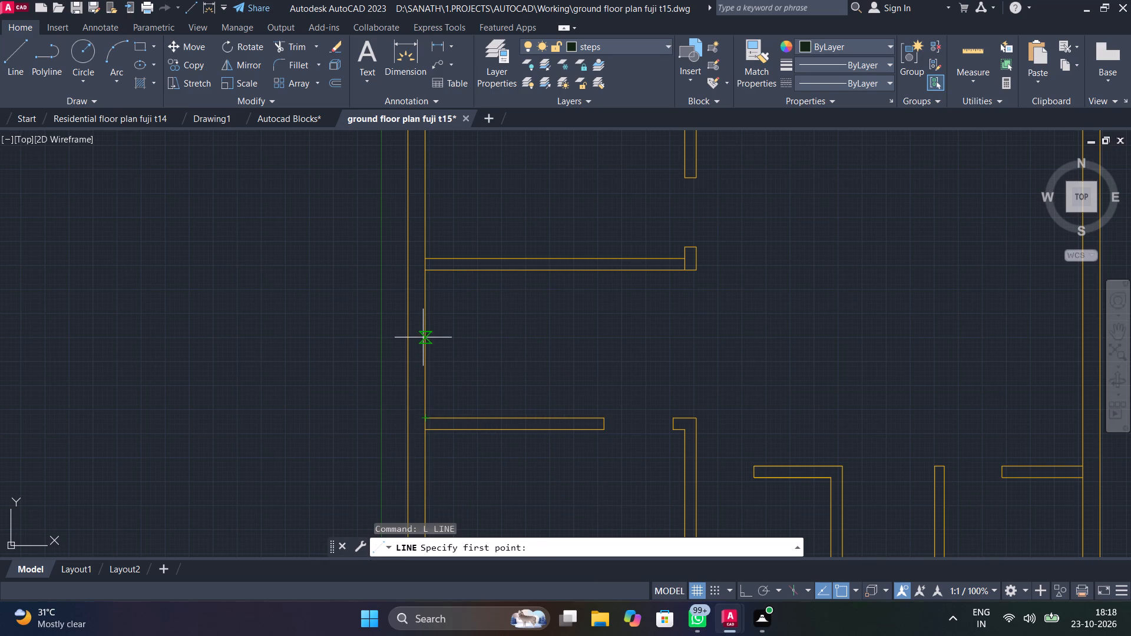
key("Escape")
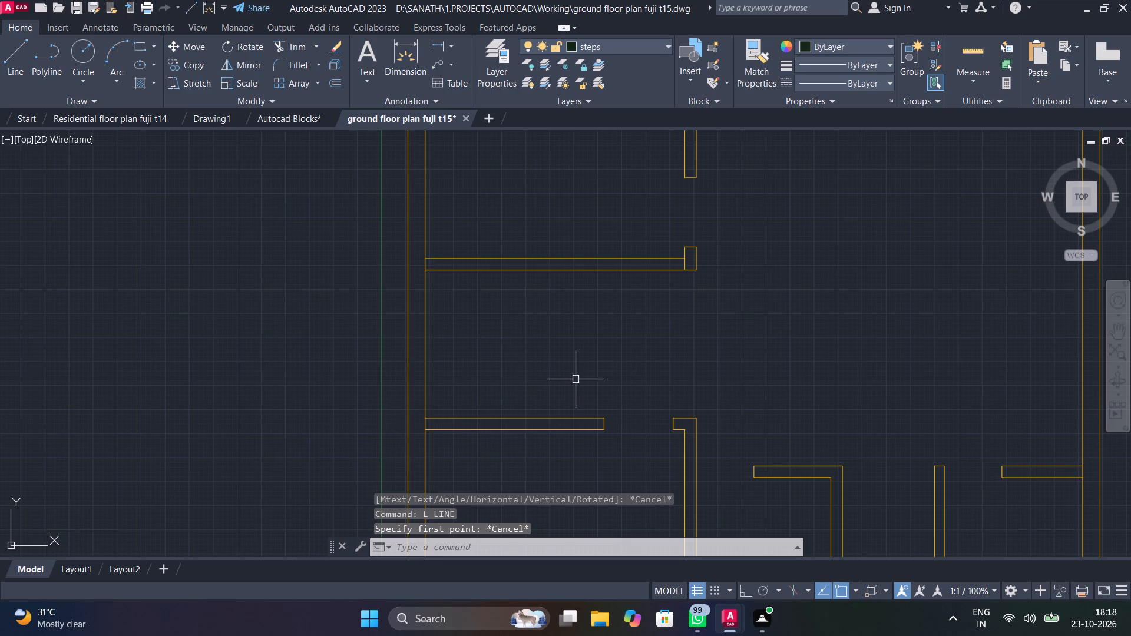
Offset the lower line of the stair bay's upper partition 3' downward into the bay.
type("o")
key("space")
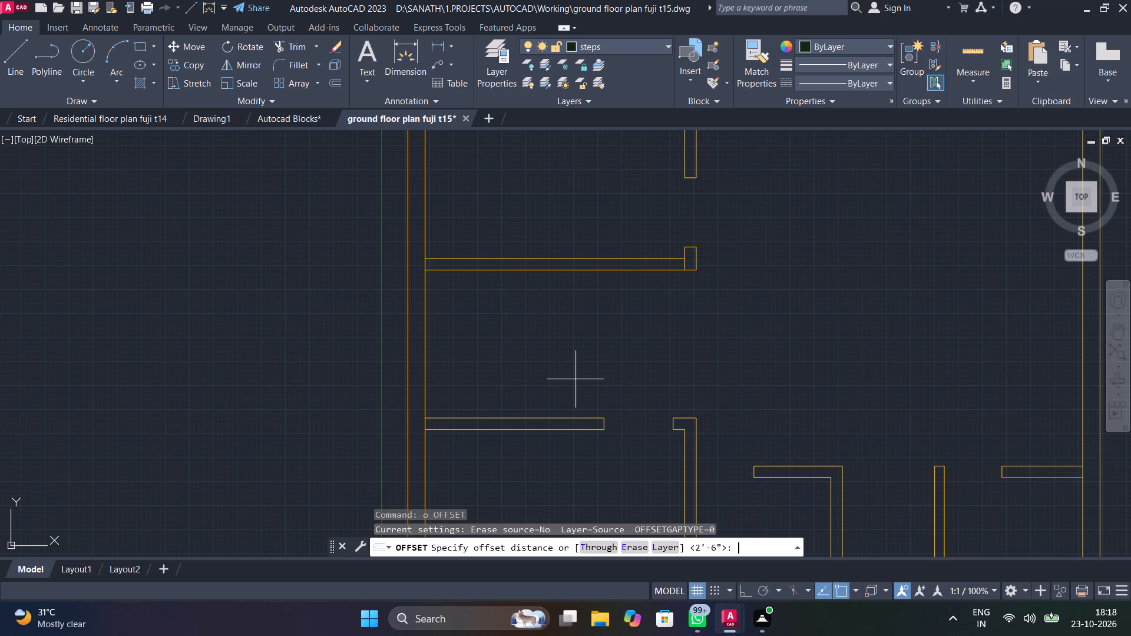
type("3'")
key("Return")
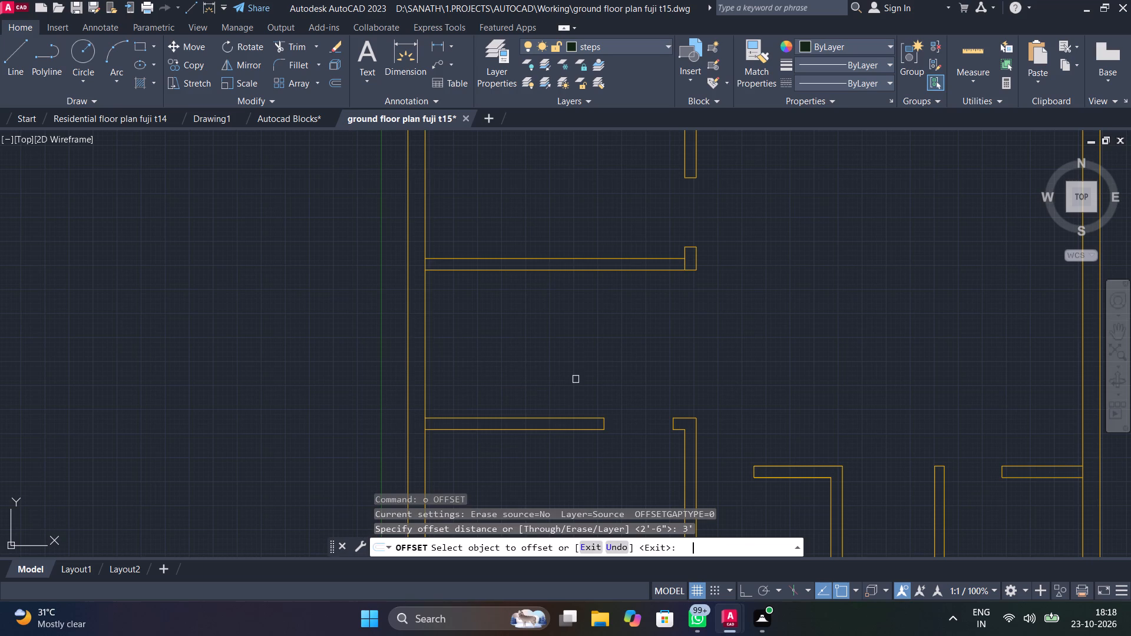
left_click(564, 267)
left_click(569, 319)
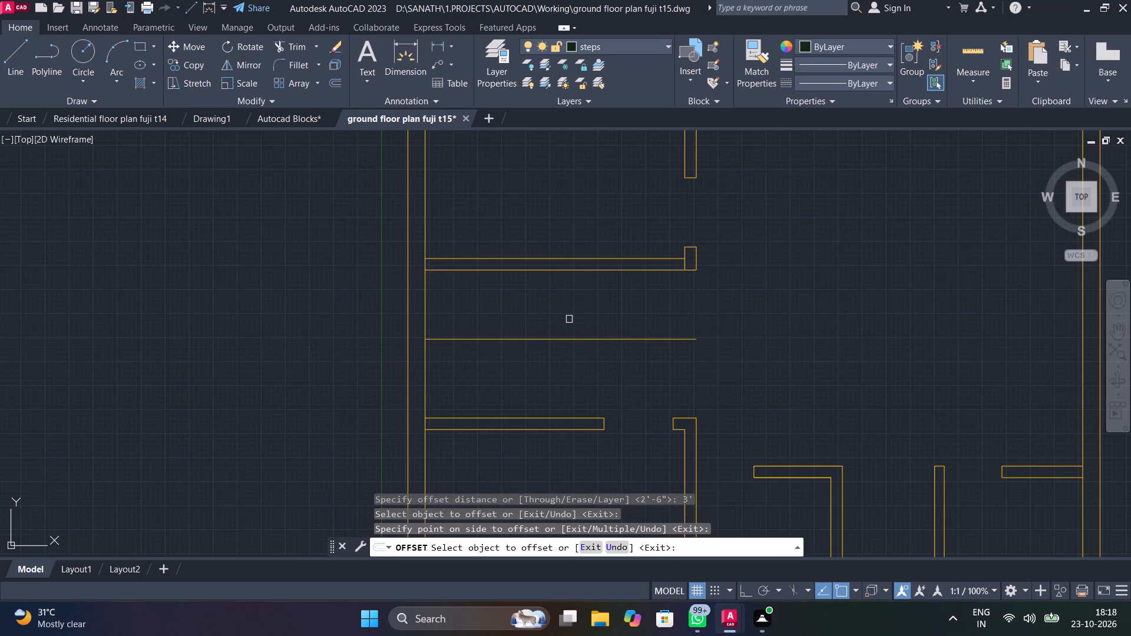
key("space")
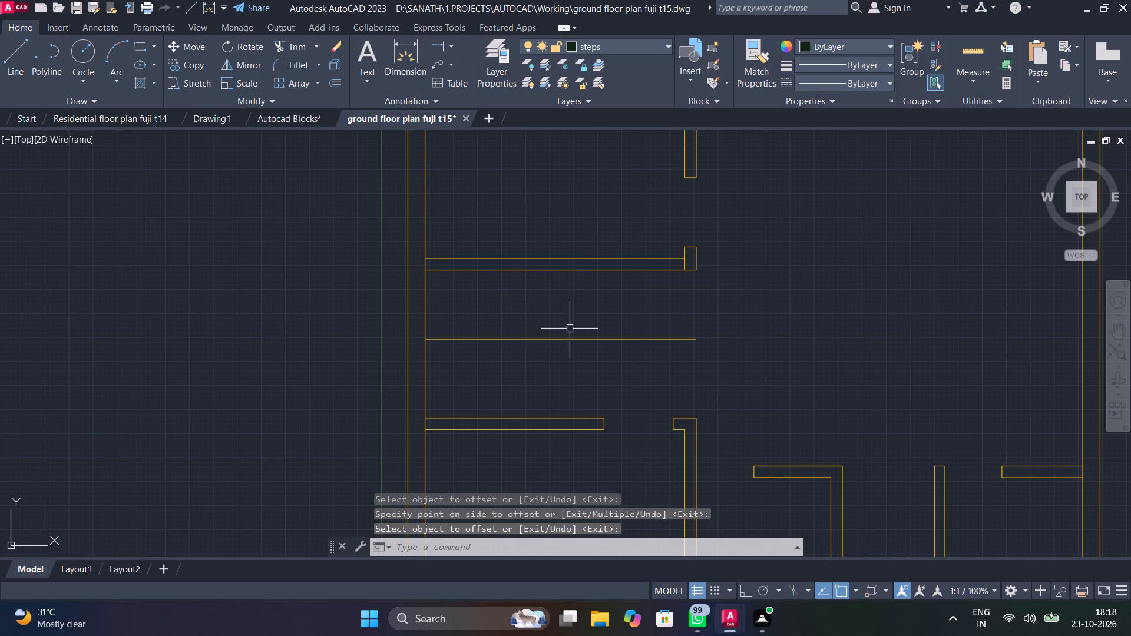
Move the new offset line in the stair bay onto the steps layer.
left_click(588, 337)
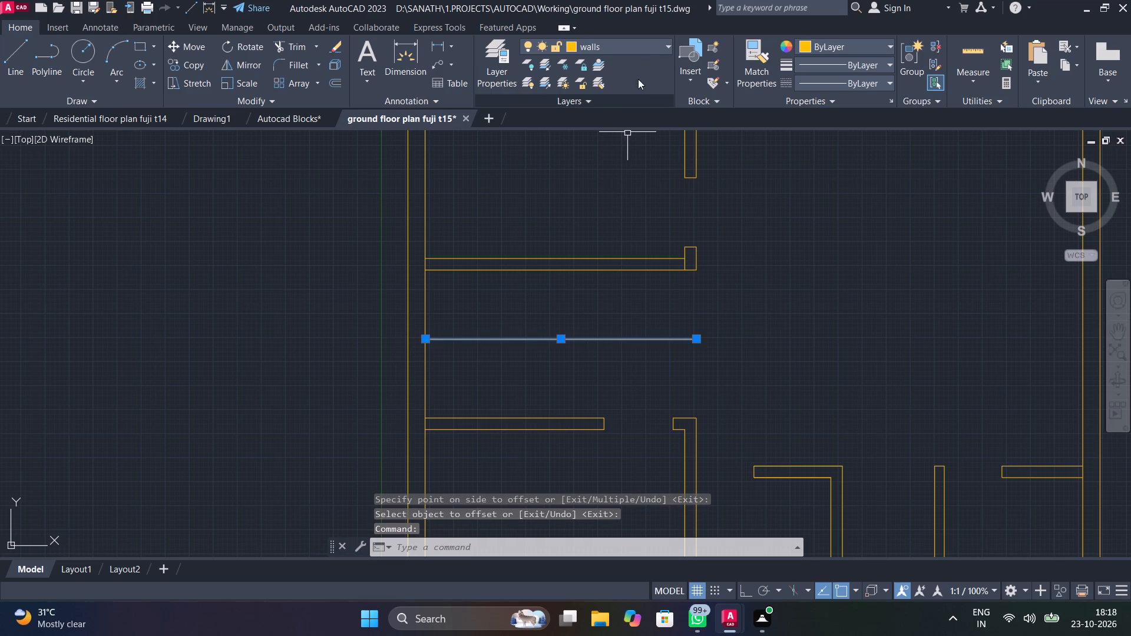
left_click(666, 41)
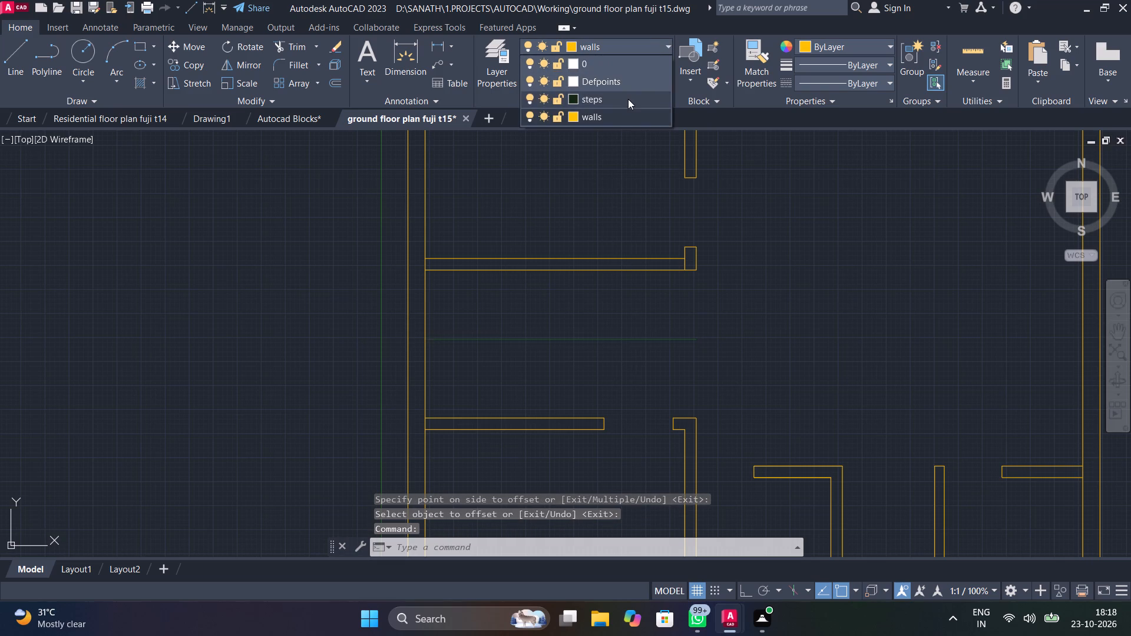
left_click(628, 99)
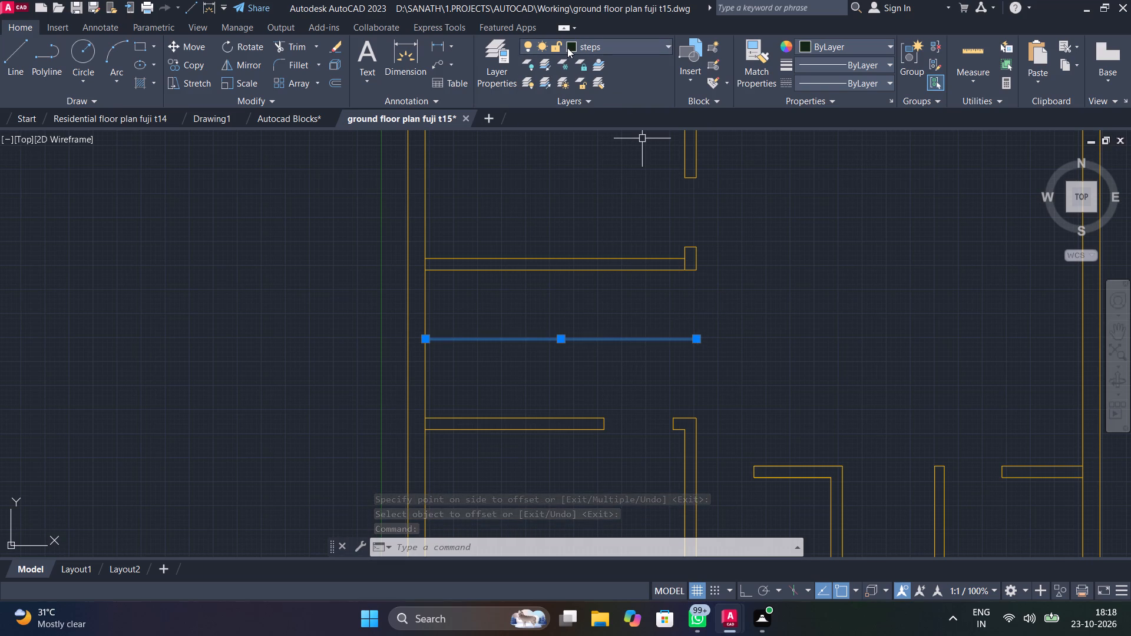
Change the steps layer's colour to orange-red index colour 20 and clear the line selection.
left_click(568, 47)
left_click(573, 99)
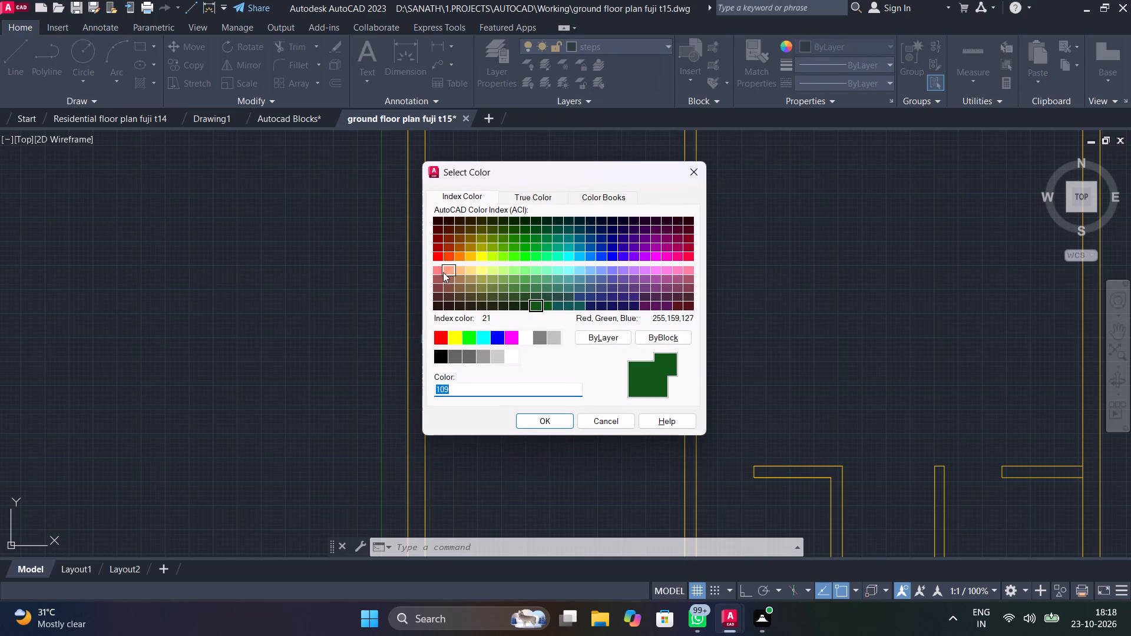
left_click(447, 254)
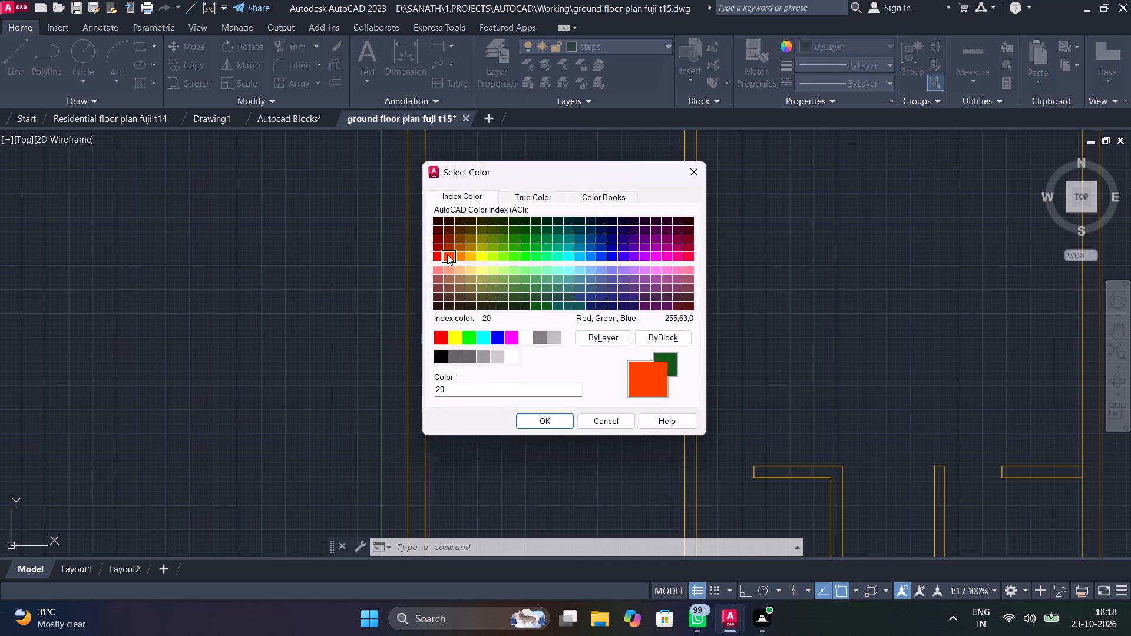
left_click(540, 422)
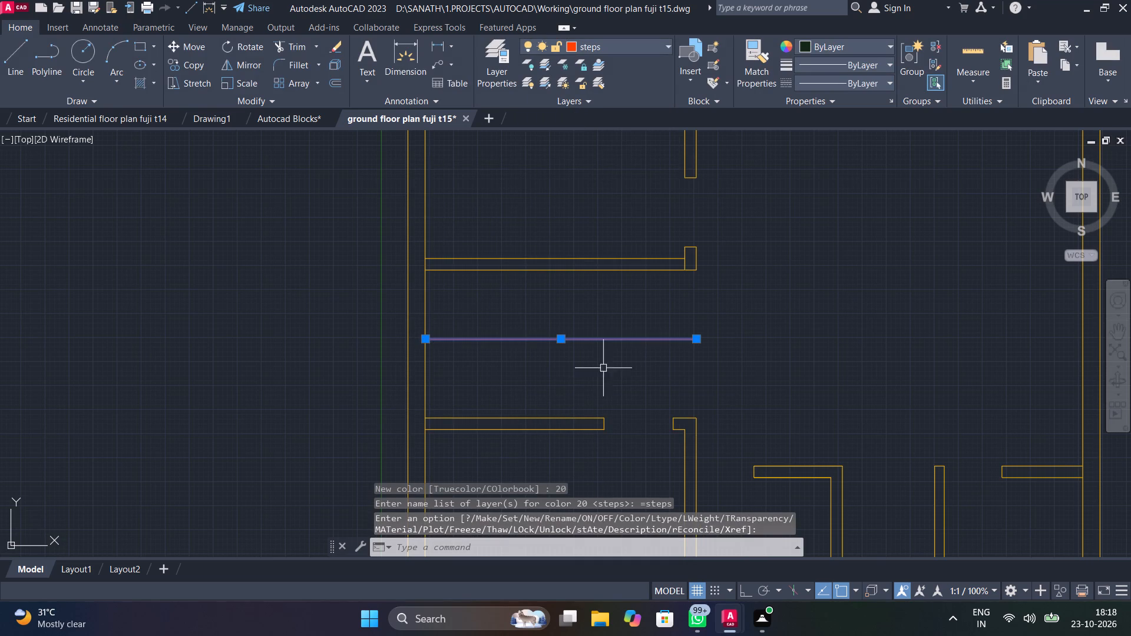
left_click(242, 319)
key("Escape")
left_click(268, 335)
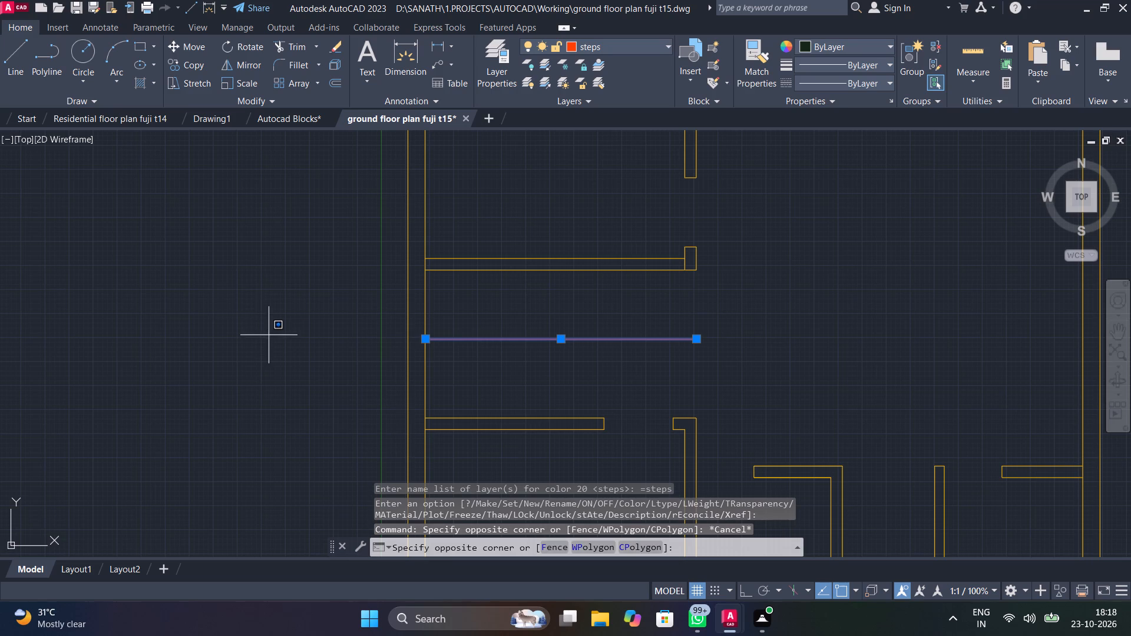
key("Escape")
left_click(329, 362)
left_click(405, 344)
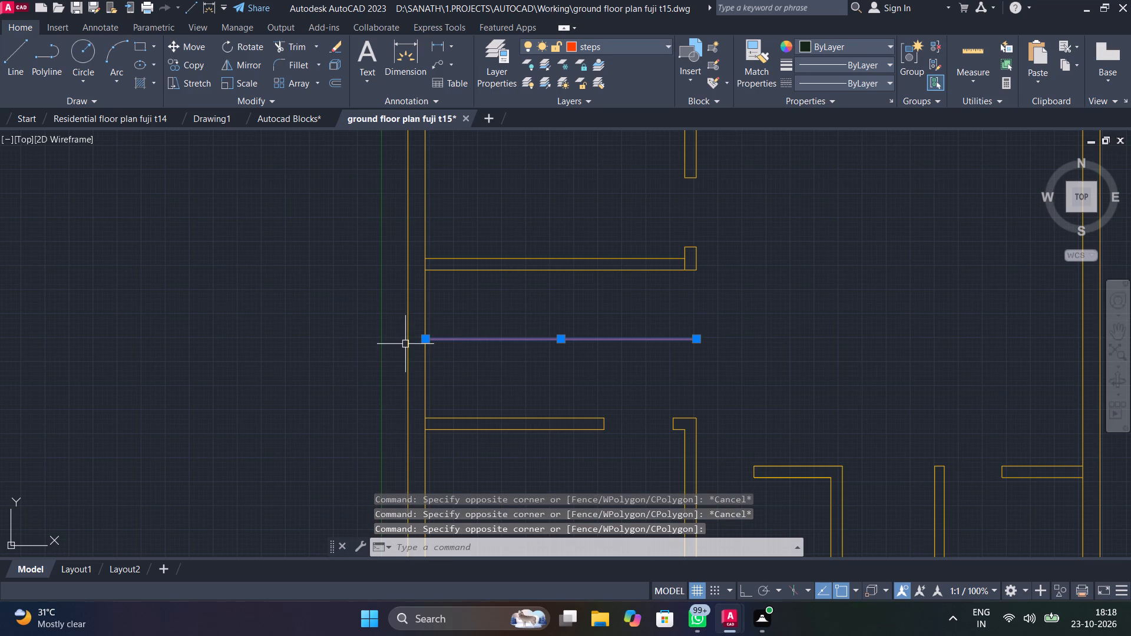
left_click(407, 345)
key("Escape")
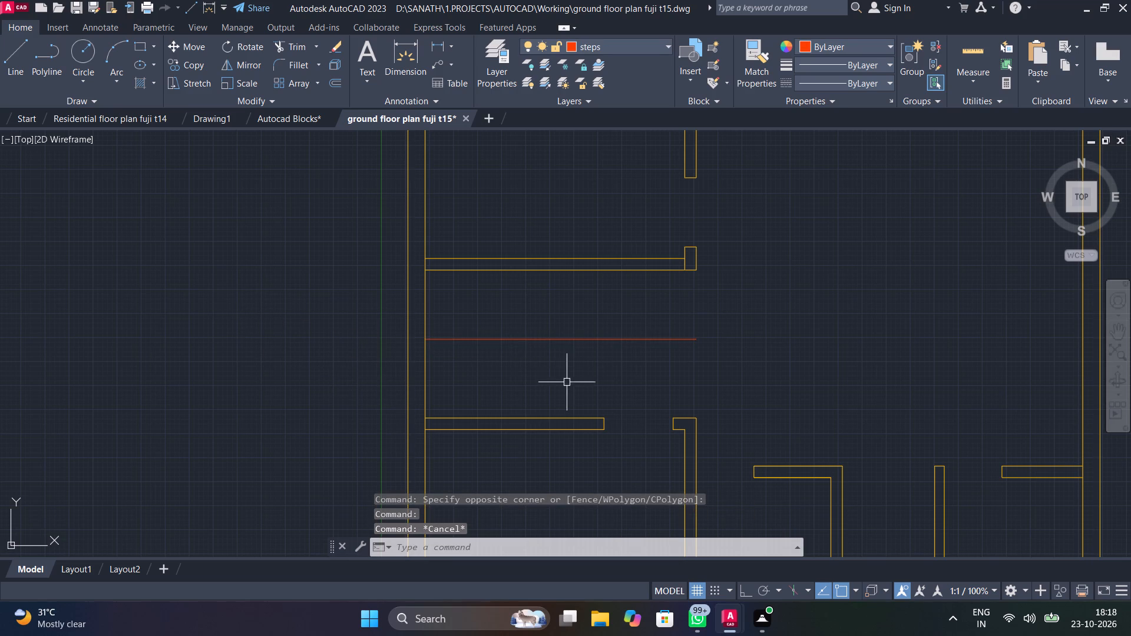
Check the steps line's distance to the partitions above and below with temporary linear dimensions, leaving none in the drawing.
middle_click_drag(601, 381, 415, 323)
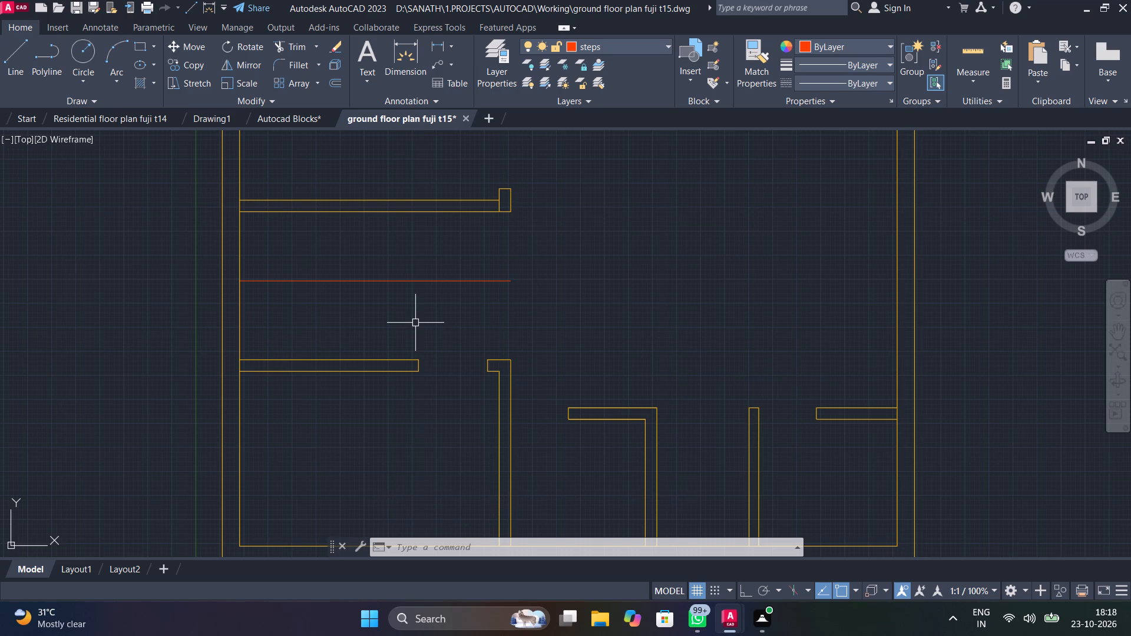
left_click(445, 48)
left_click(440, 47)
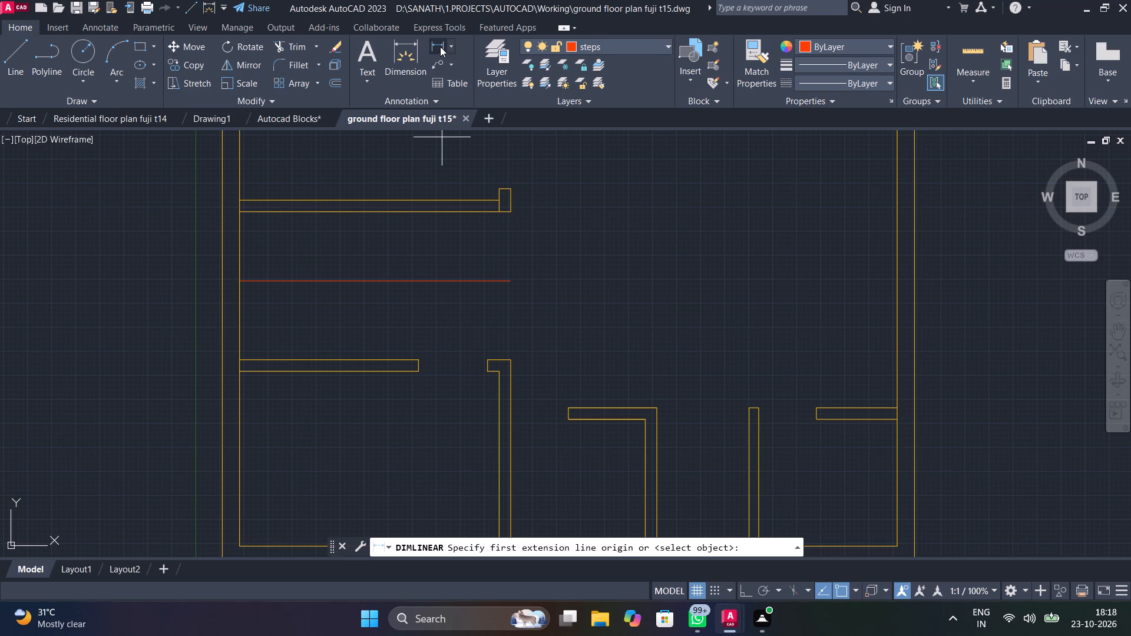
left_click(240, 211)
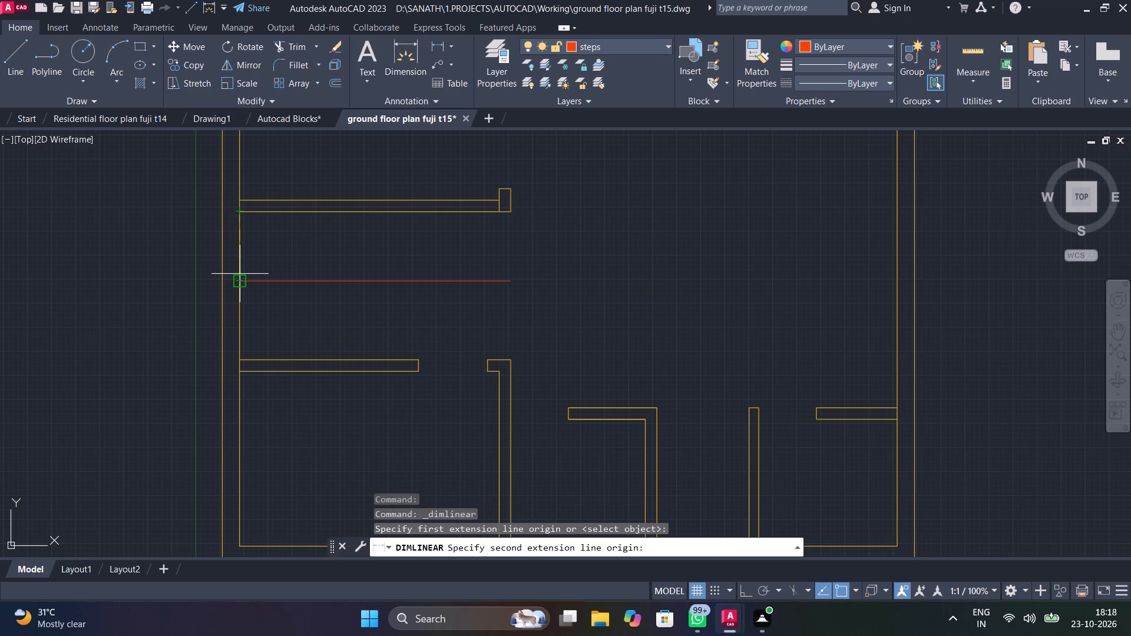
left_click(240, 274)
left_click(180, 263)
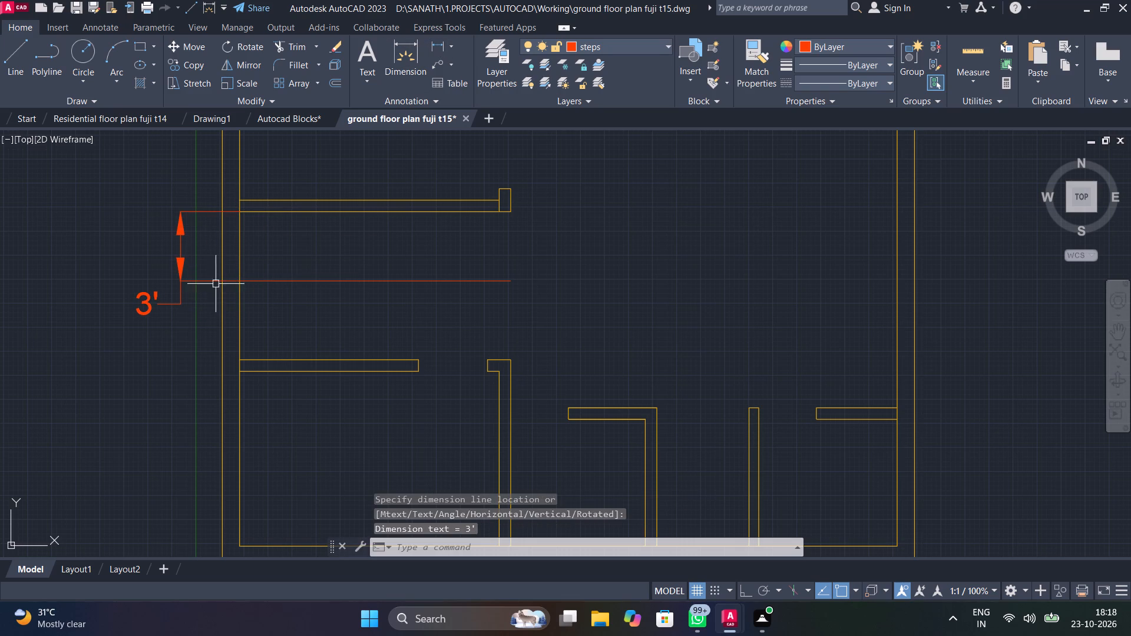
key("space")
left_click(239, 281)
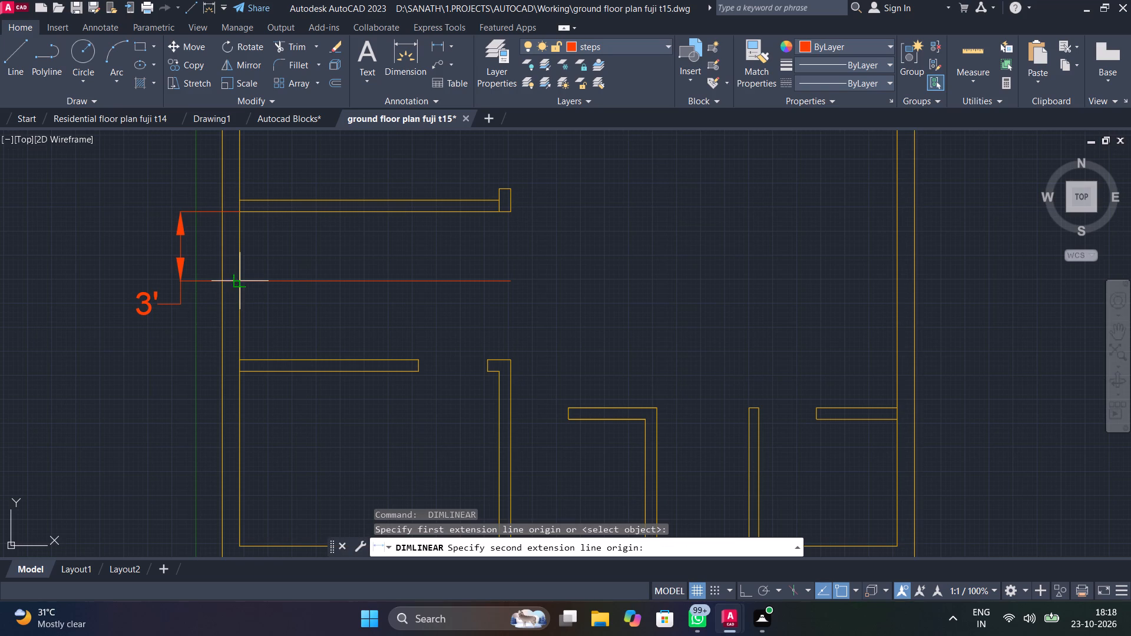
left_click(239, 354)
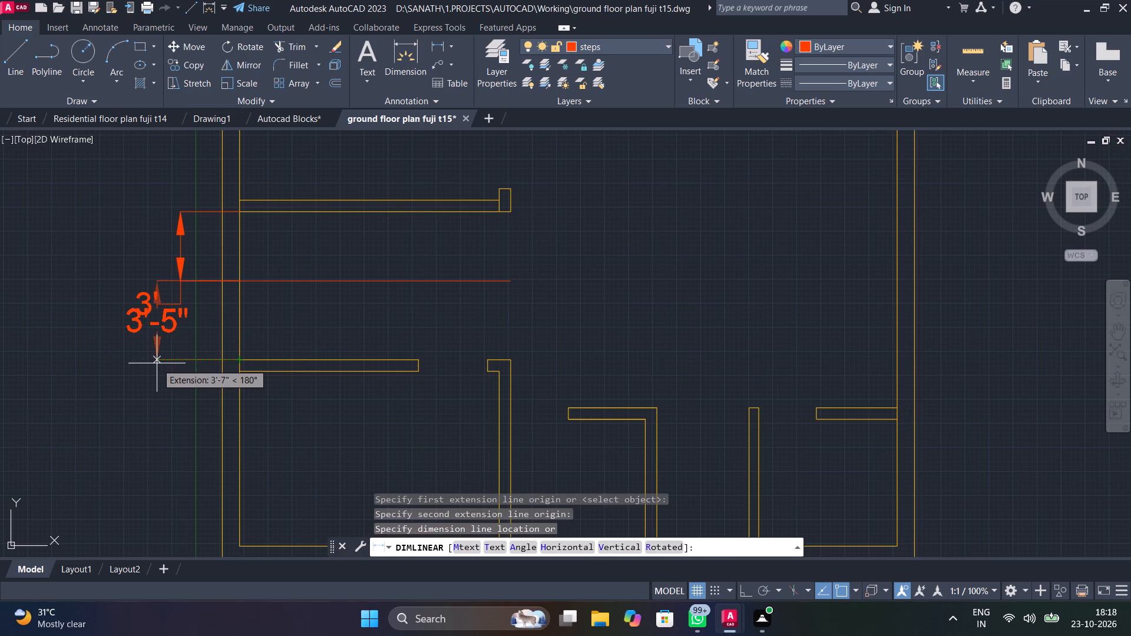
key("Escape")
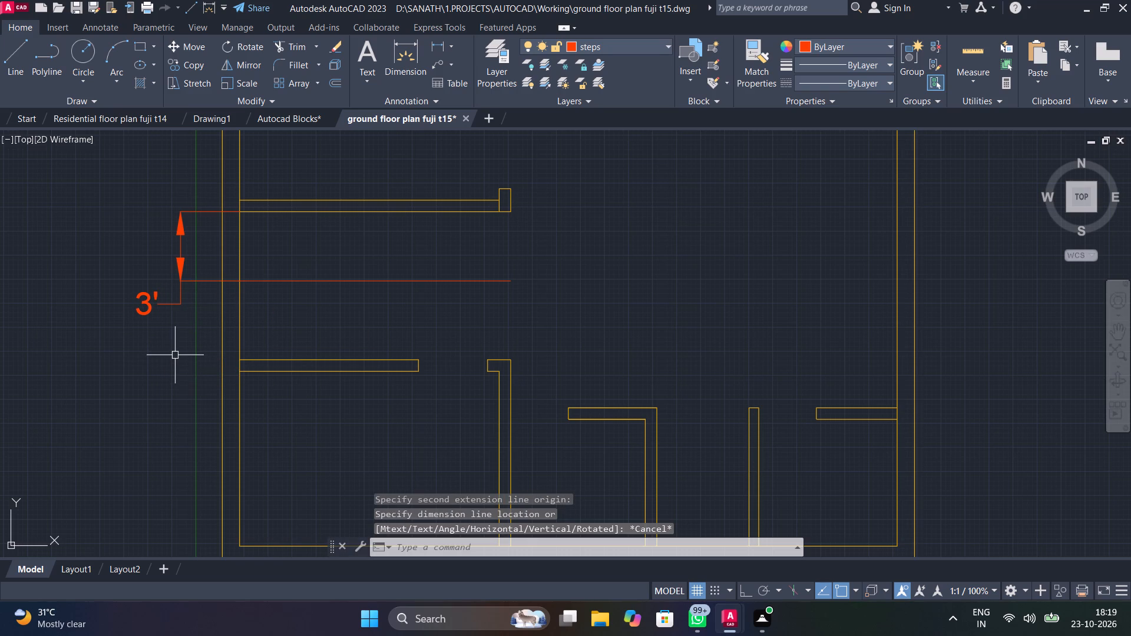
left_click(183, 266)
key("Delete")
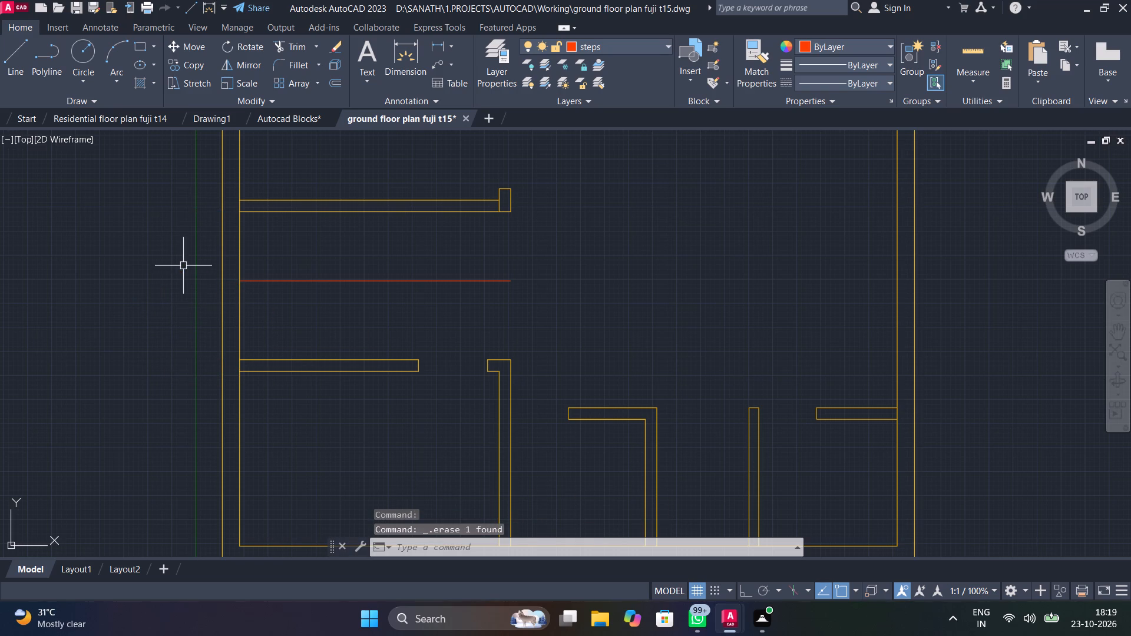
Offset the steps line 5" downward towards the lower partition.
type("o")
key("space")
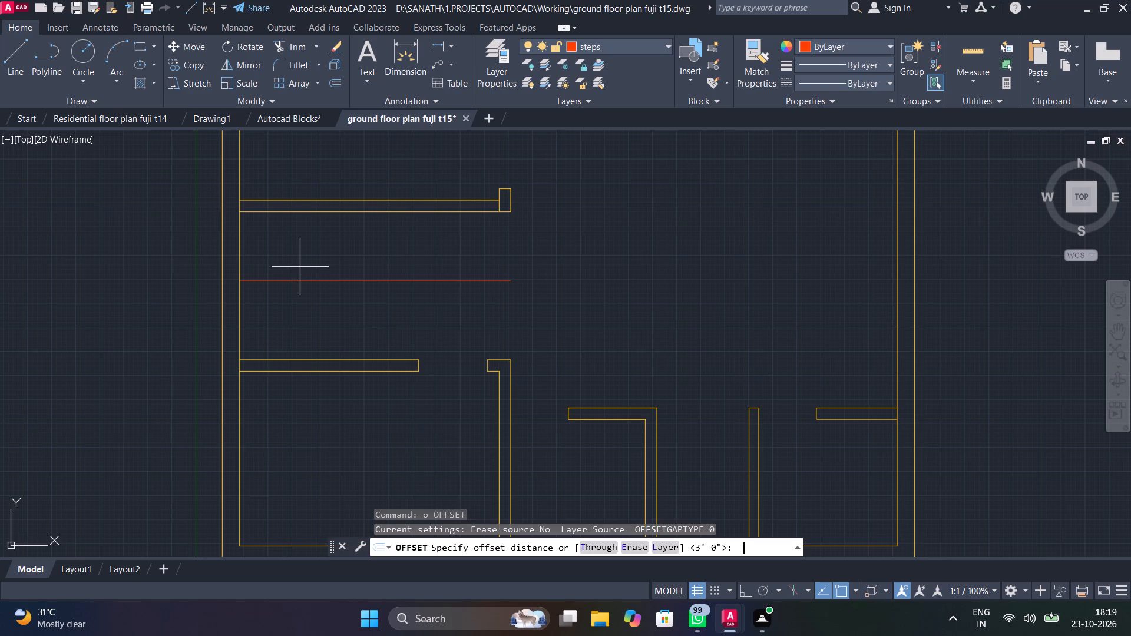
type("5\"")
key("Return")
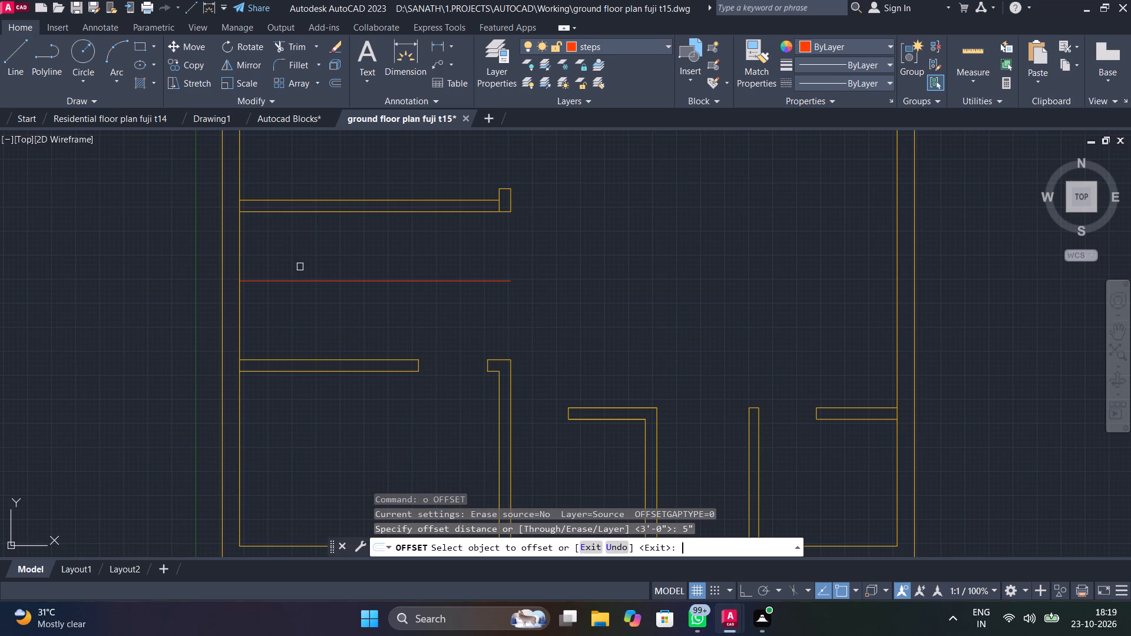
left_click(309, 279)
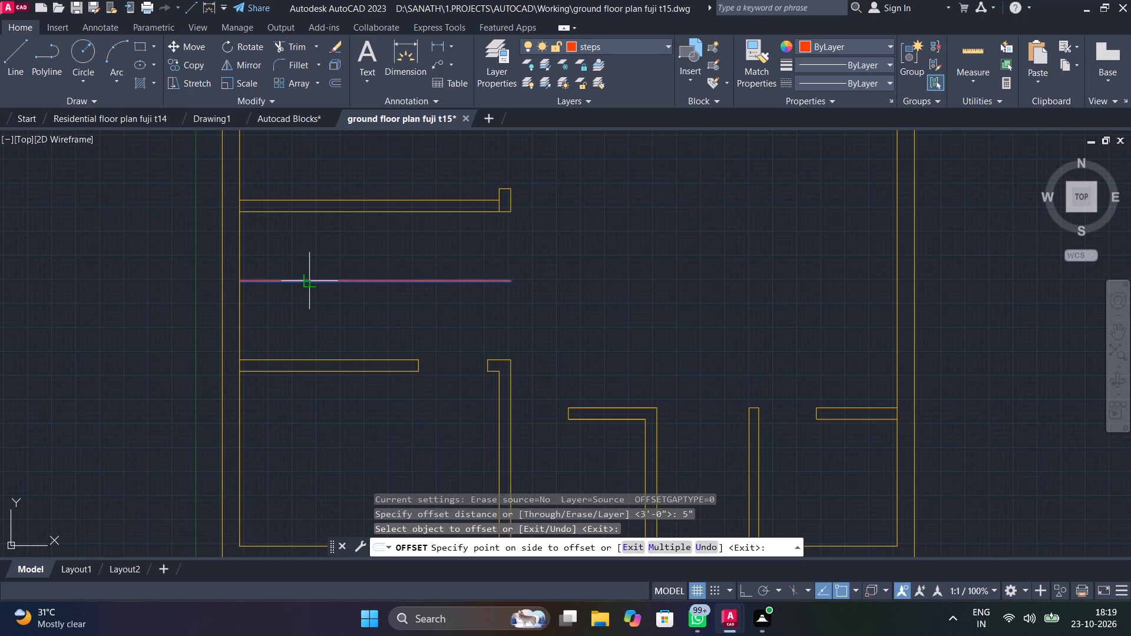
left_click(309, 297)
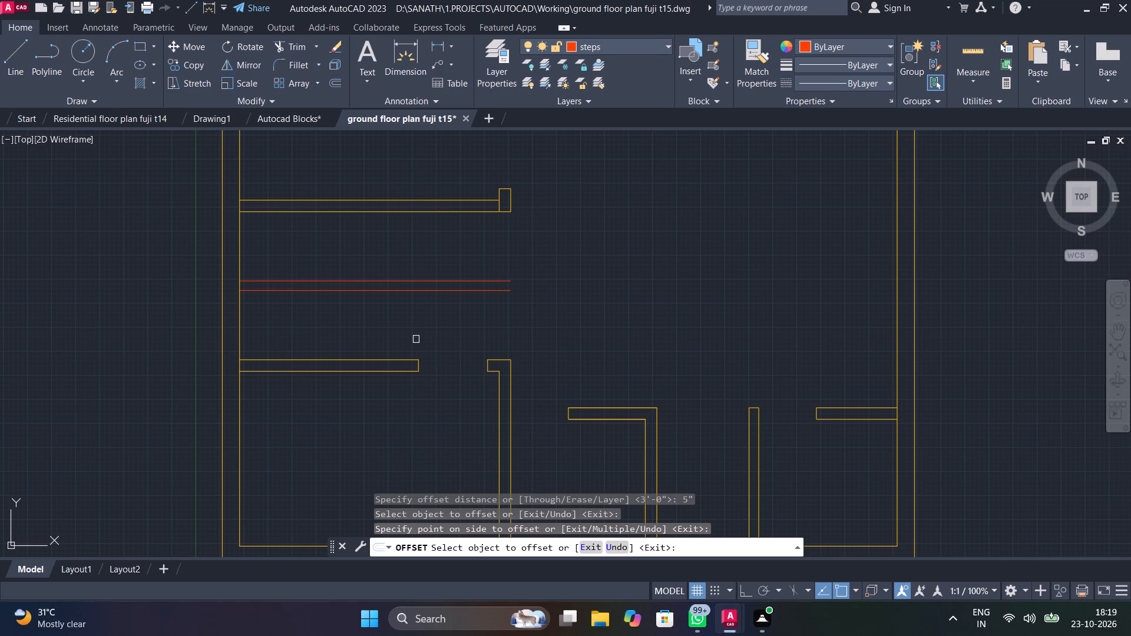
key("Escape")
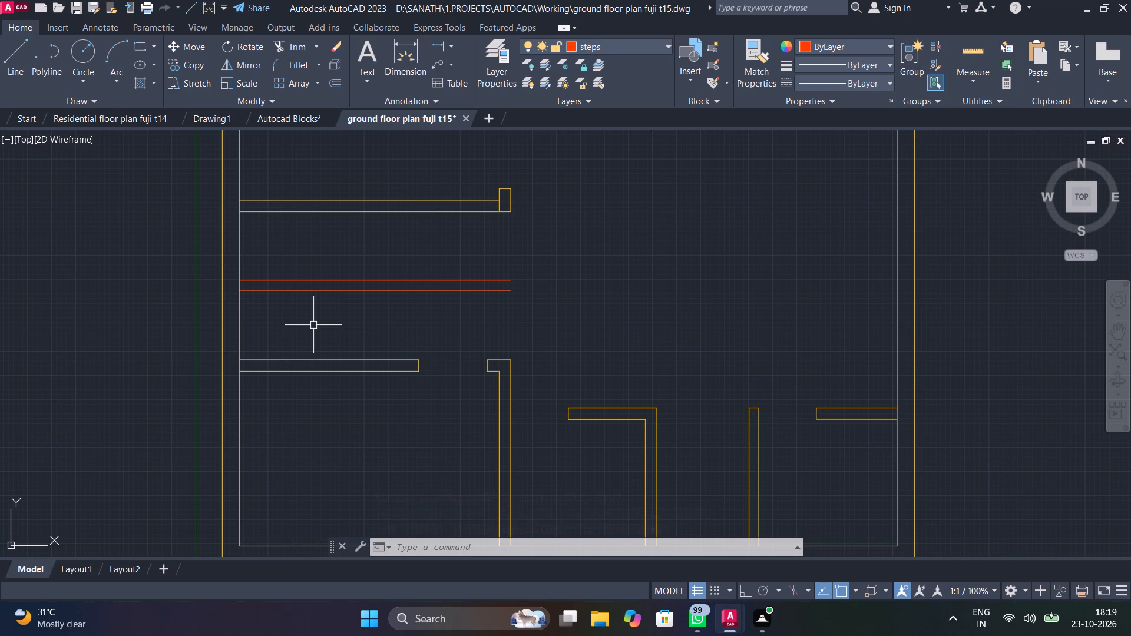
Offset the inner line of the left outer wall 3' into the stair bay.
type("o")
key("space")
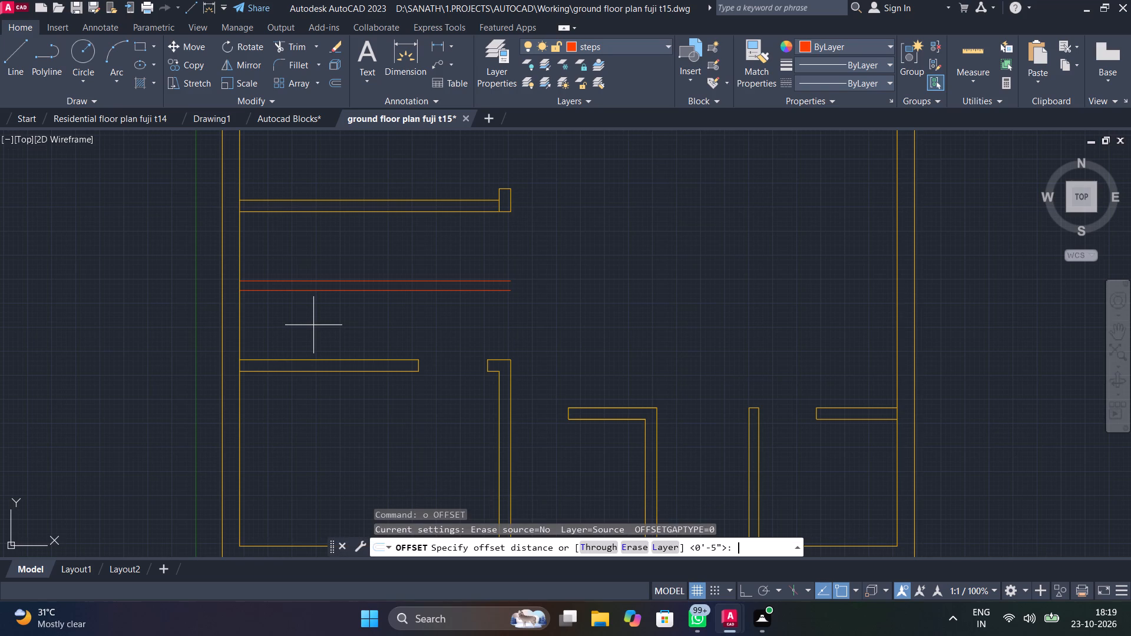
type("3'")
key("Return")
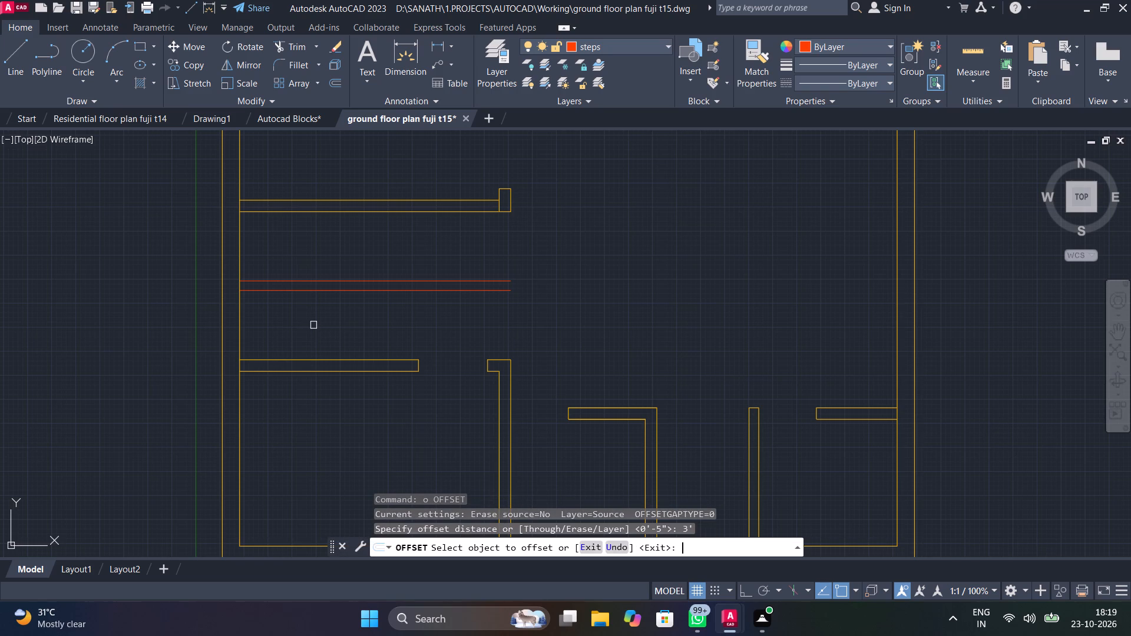
left_click(242, 320)
left_click(273, 323)
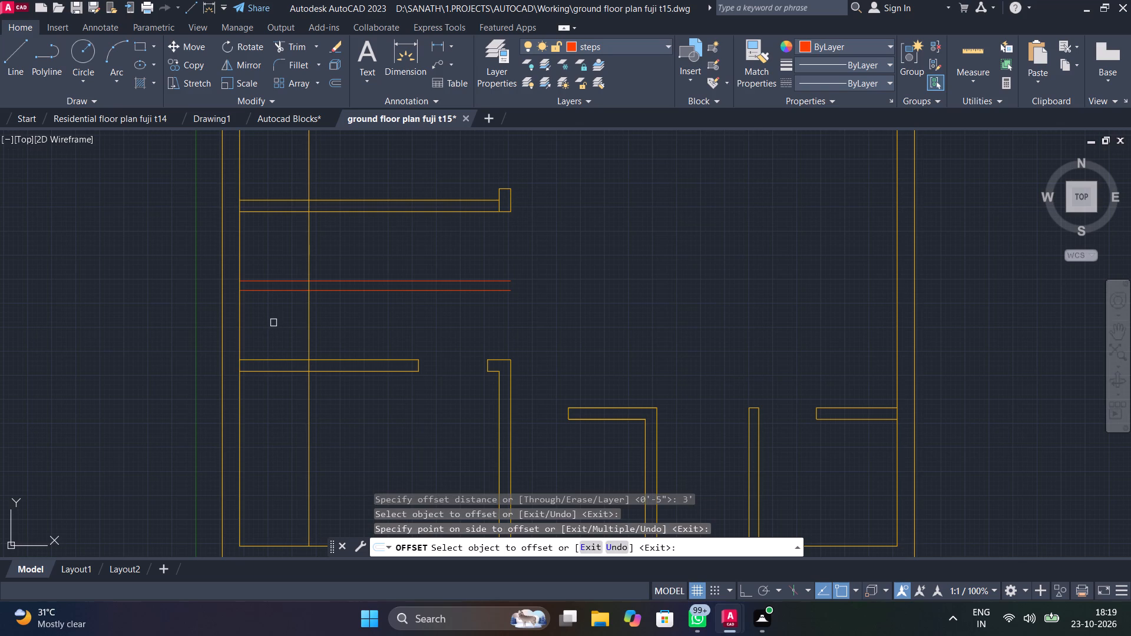
key("space")
Move the new vertical offset line onto the steps layer and clear the selection.
left_click(308, 324)
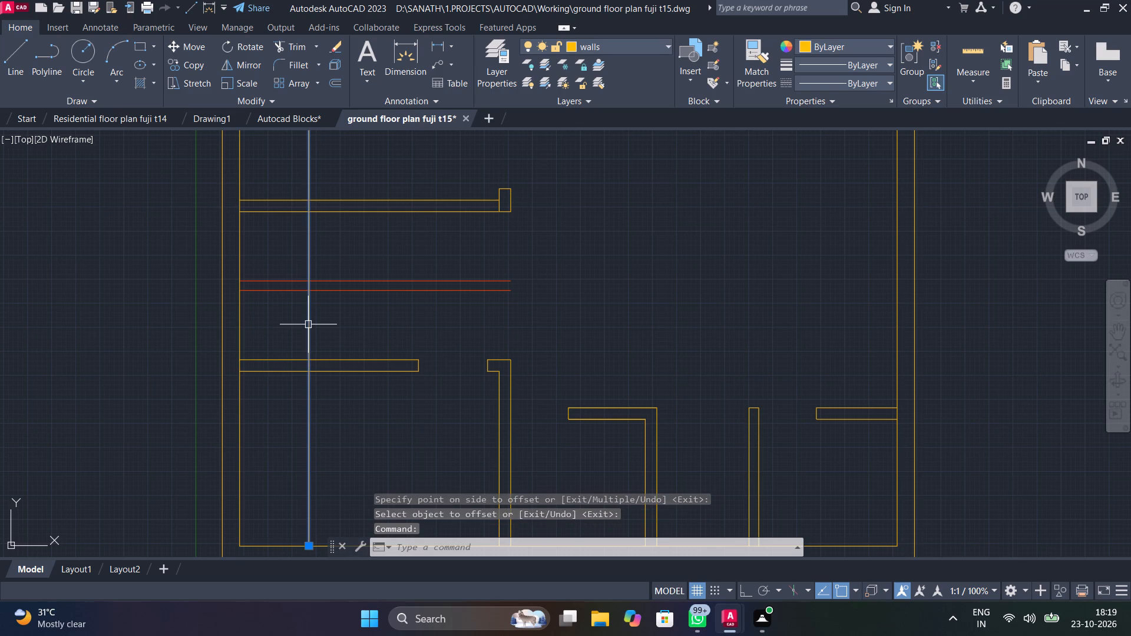
left_click(666, 47)
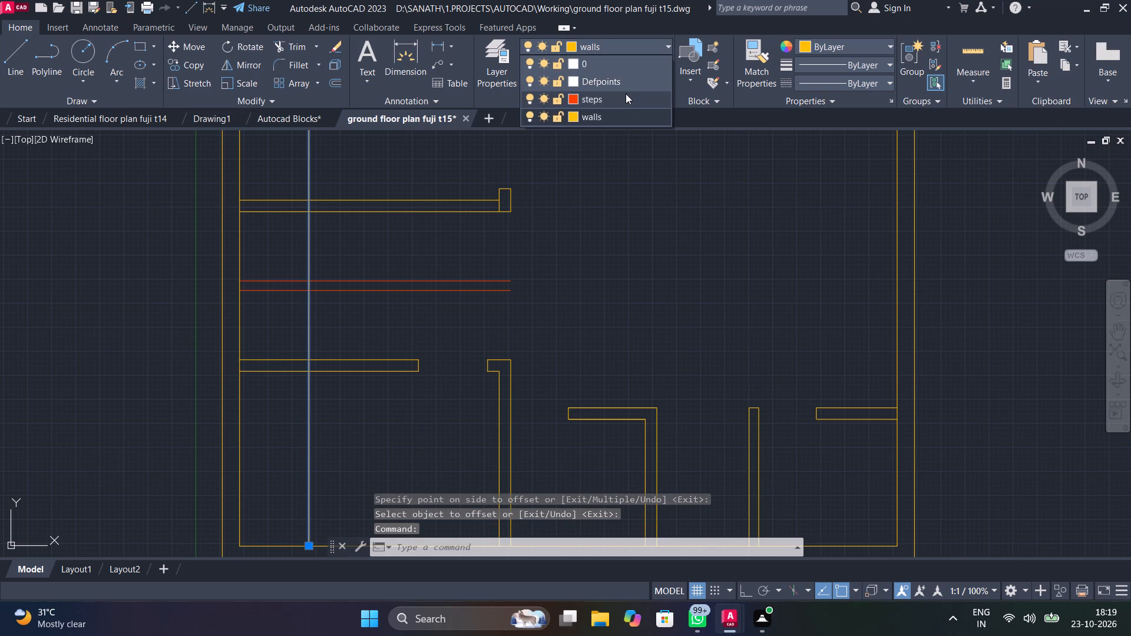
left_click(626, 93)
key("Escape")
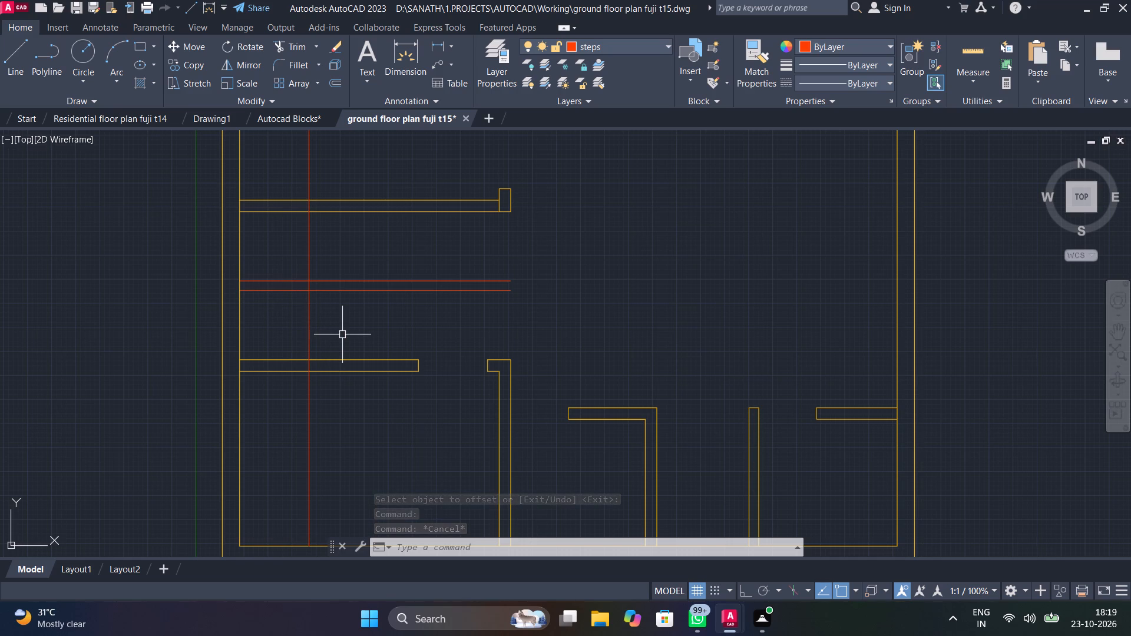
Offset the vertical steps line 1' to the right eight times in succession, each from the newest line, to form the tread lines.
type("o")
key("space")
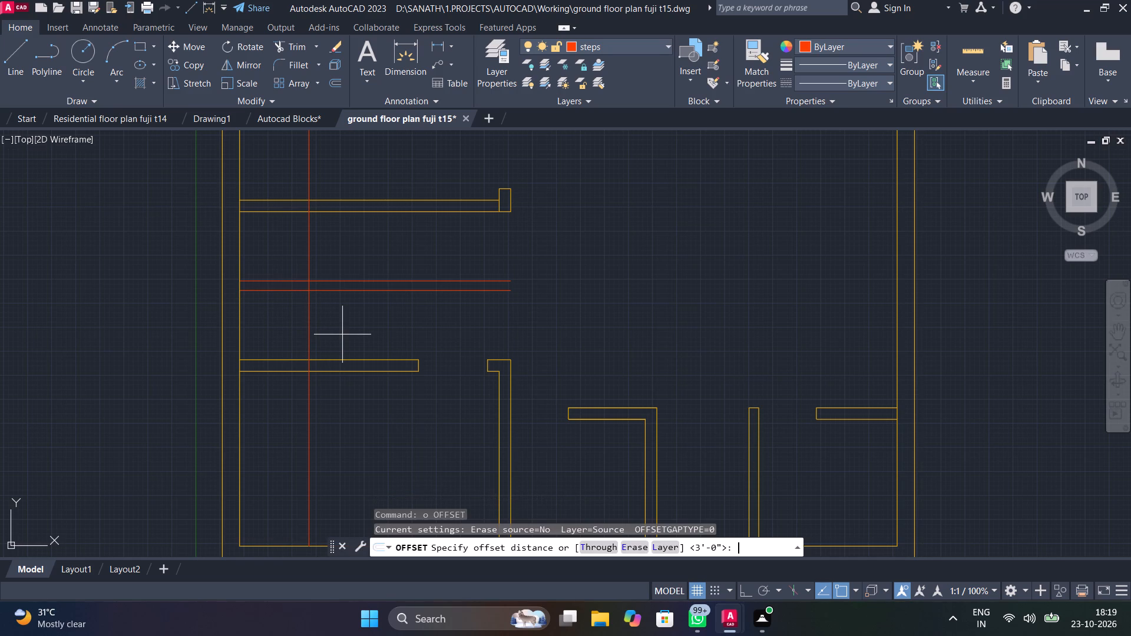
key("1")
key("apostrophe")
key("Return")
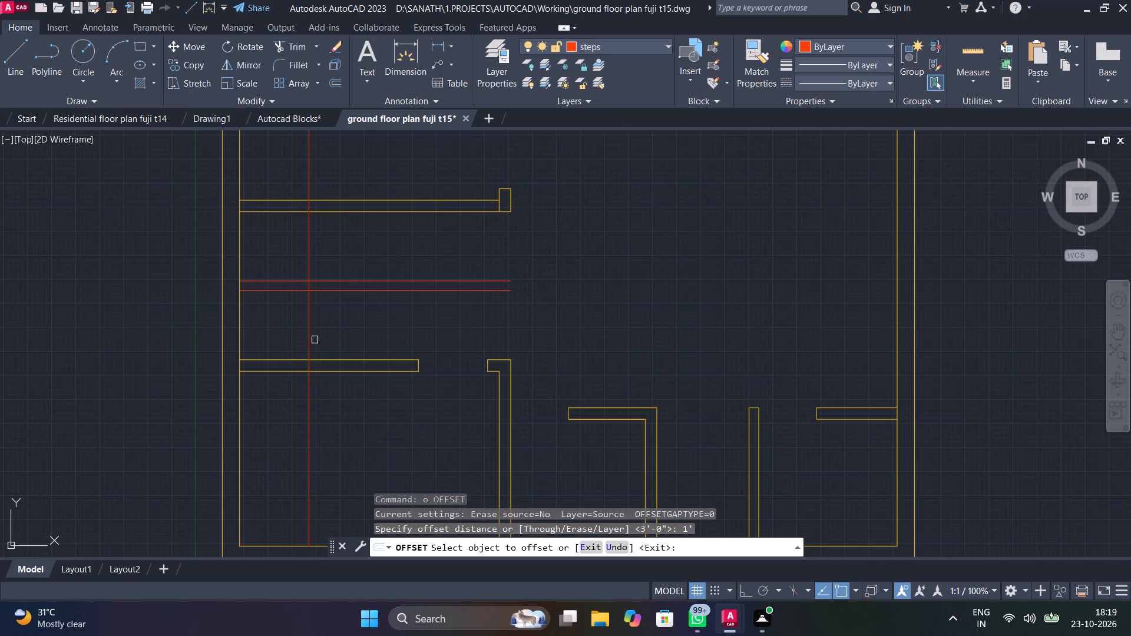
left_click(311, 338)
left_click(320, 337)
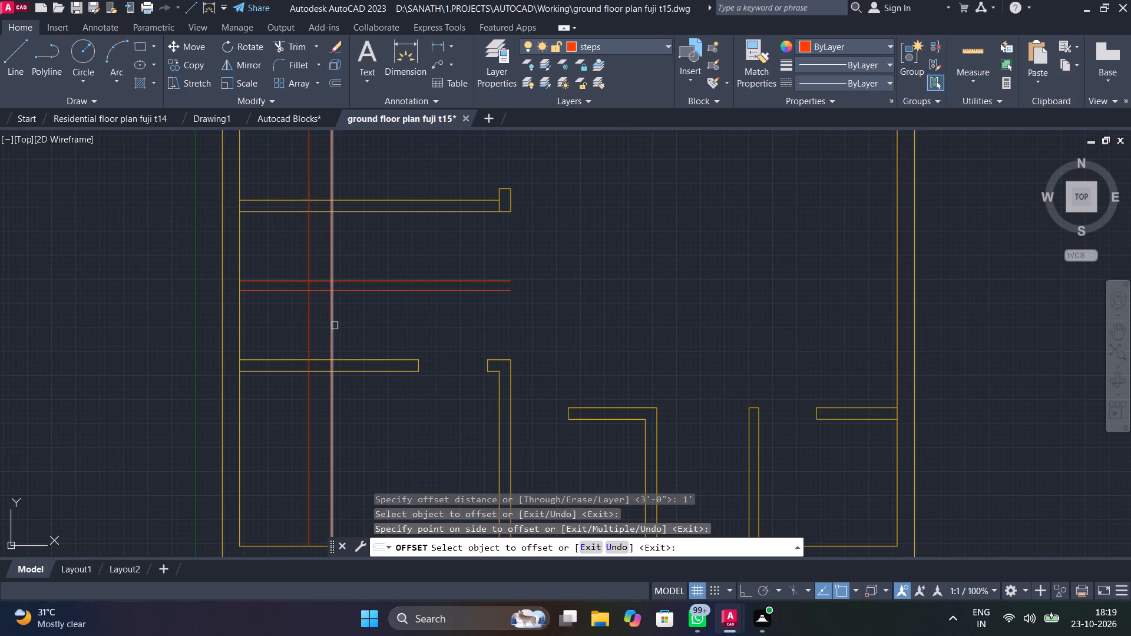
left_click(332, 333)
left_click(358, 330)
left_click(355, 331)
left_click(377, 336)
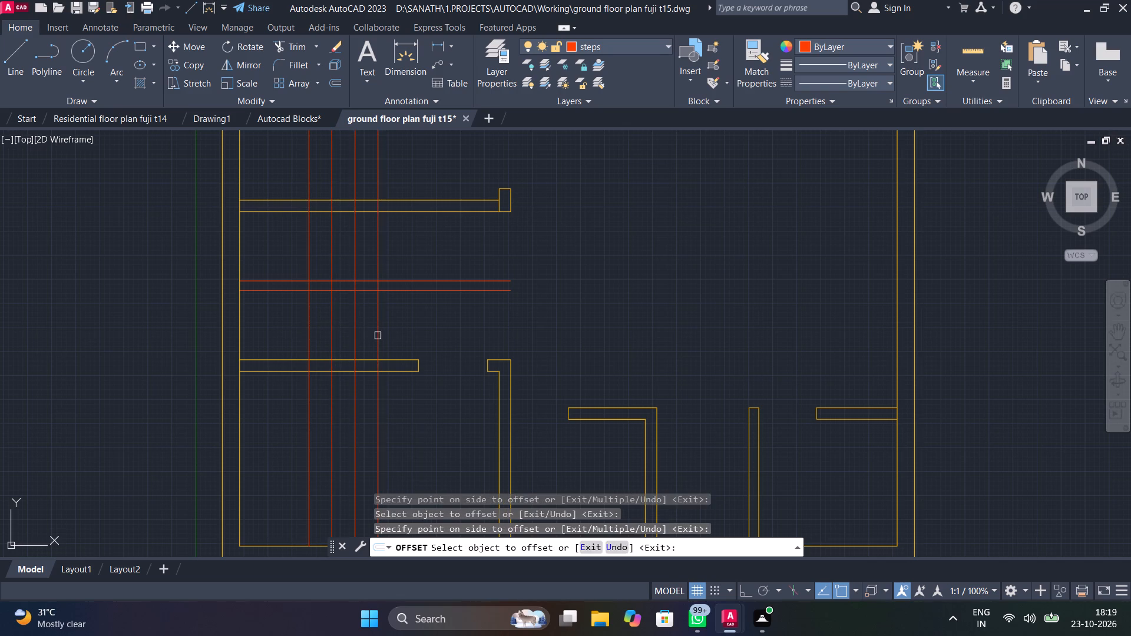
left_click(376, 335)
left_click(398, 336)
left_click(399, 332)
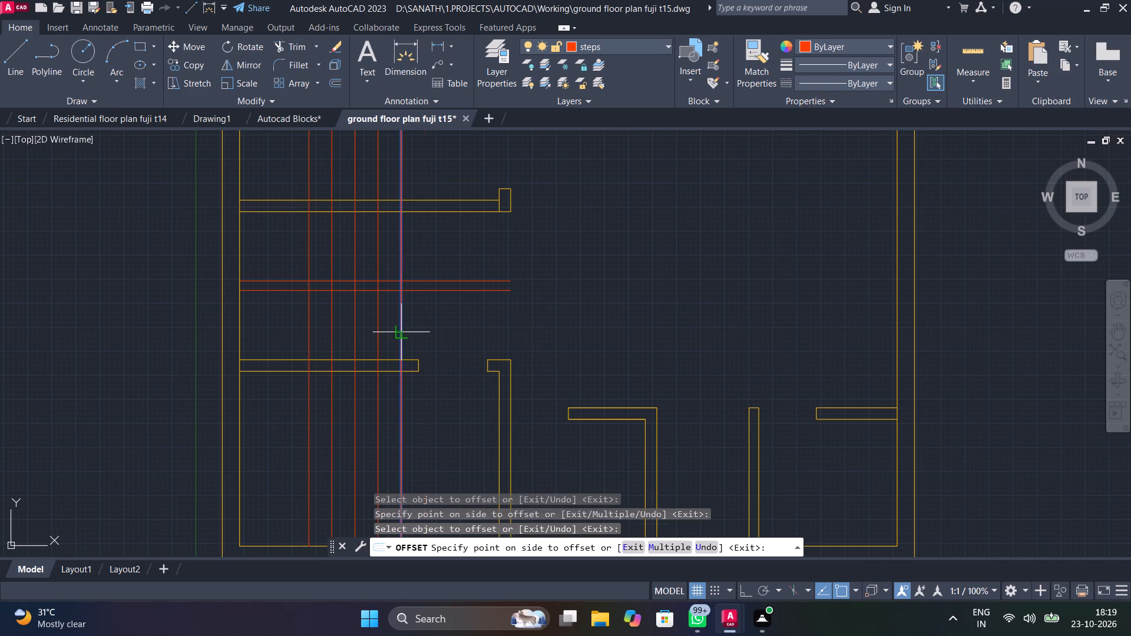
left_click(437, 333)
left_click(427, 337)
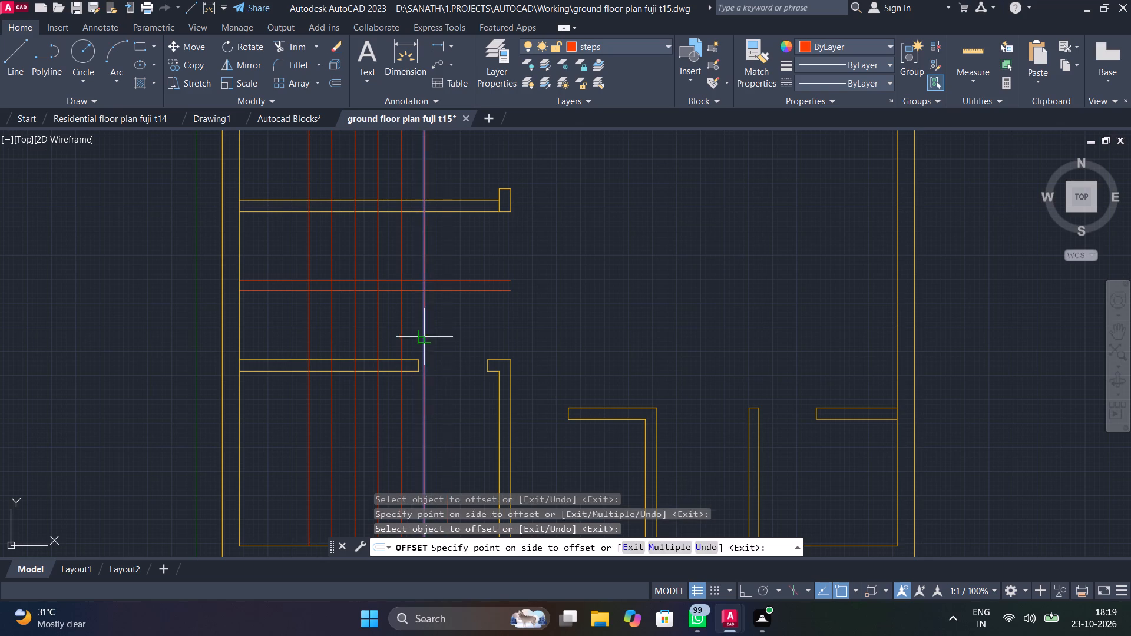
left_click(440, 333)
left_click(445, 327)
left_click(471, 325)
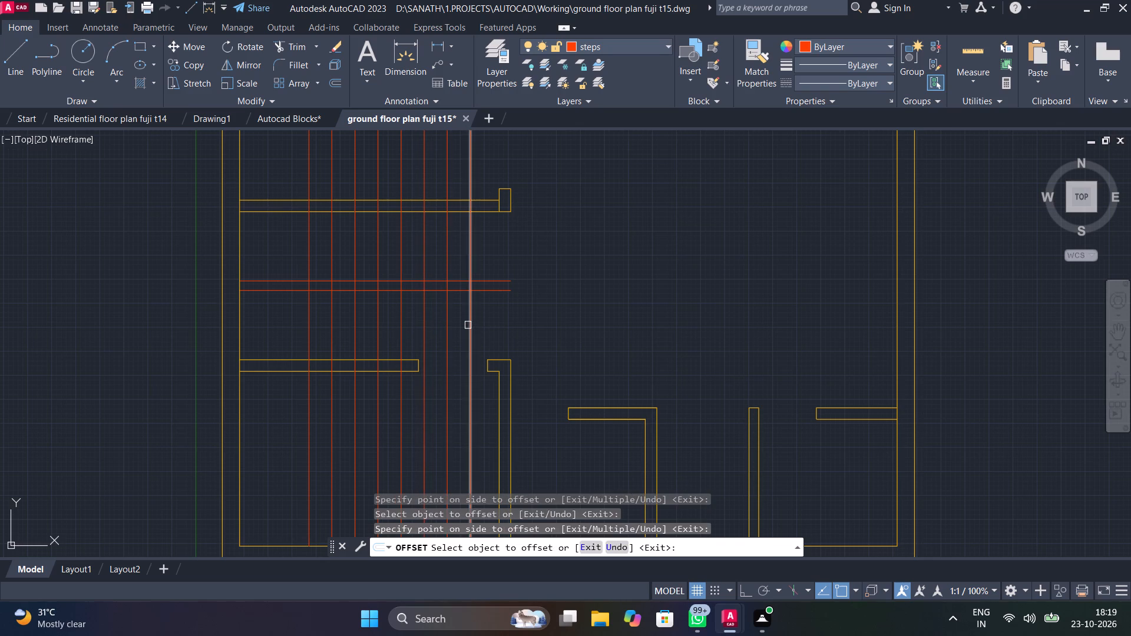
left_click(468, 324)
left_click(502, 324)
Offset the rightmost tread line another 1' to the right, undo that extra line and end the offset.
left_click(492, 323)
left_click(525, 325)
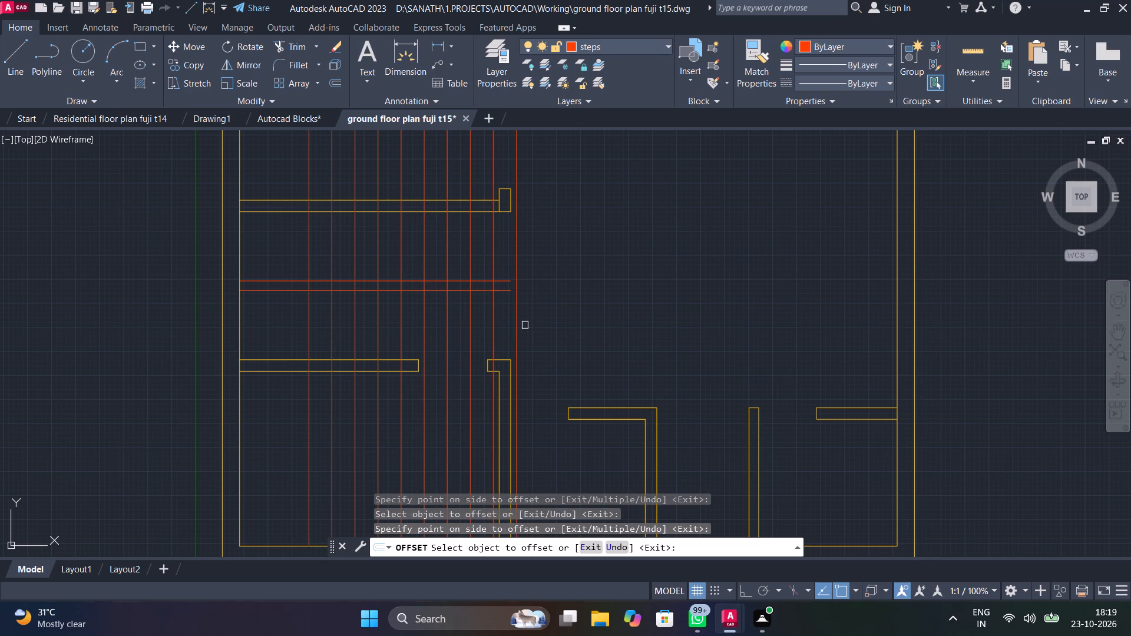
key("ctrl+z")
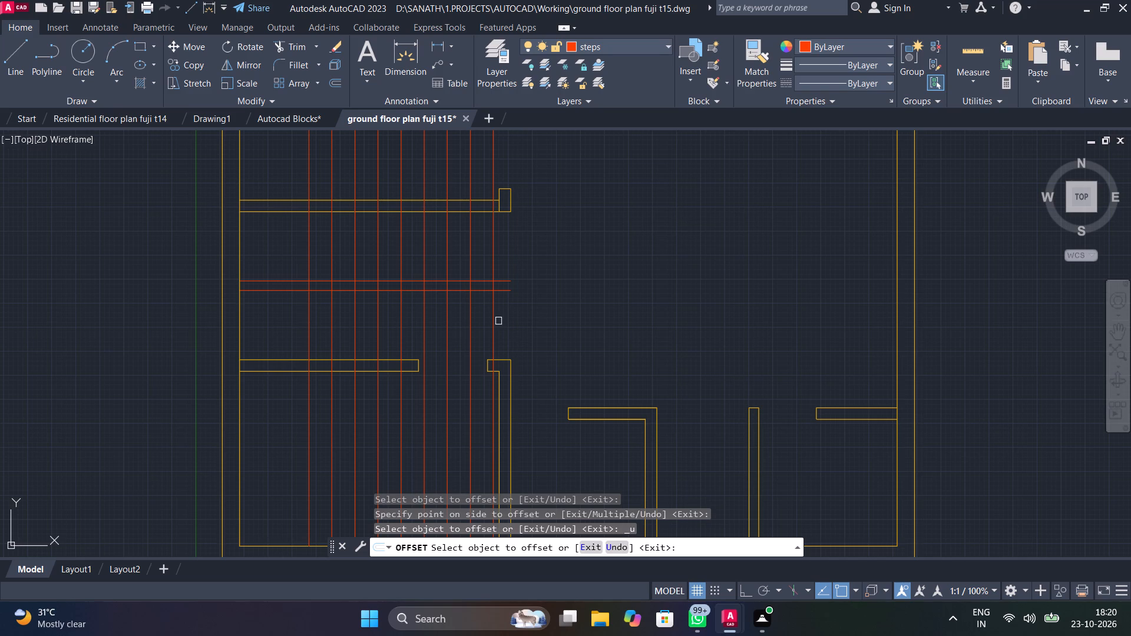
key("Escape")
Trim the four rightmost tread lines below the lower horizontal steps line and the other tread lines below the lower partition.
type("tr")
key("space")
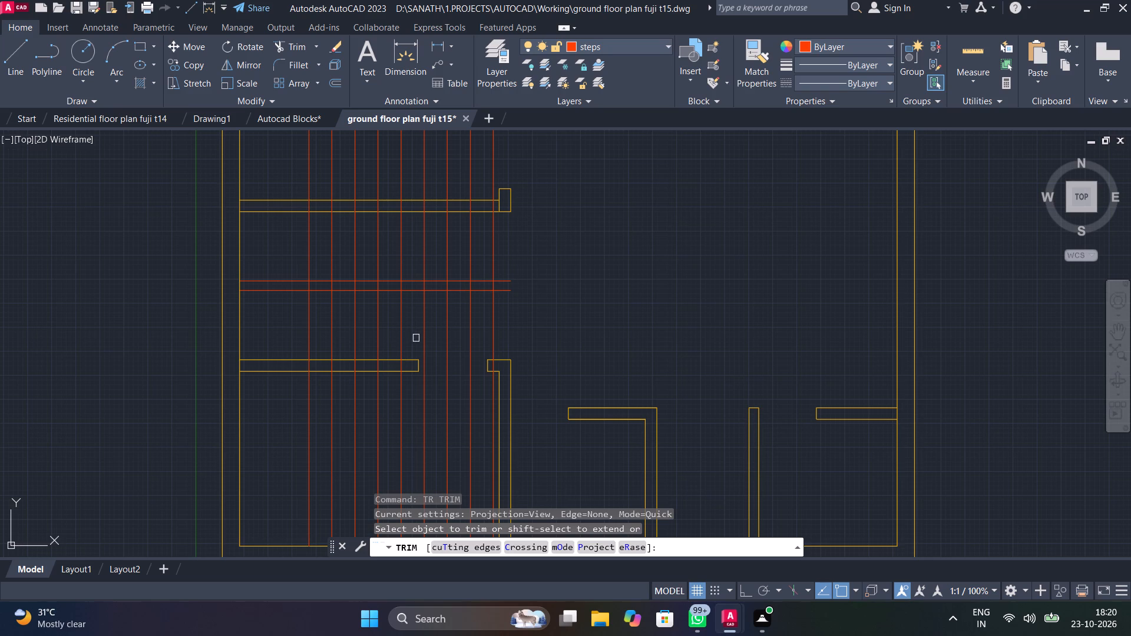
left_click_drag(416, 337, 518, 331)
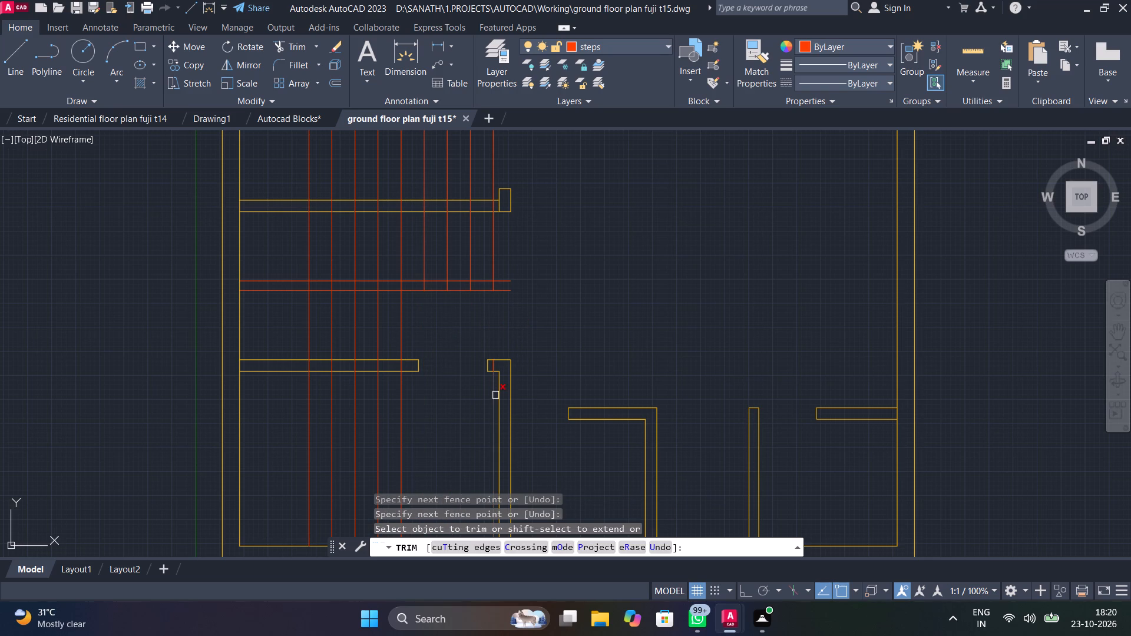
left_click(494, 397)
left_click_drag(436, 412, 305, 448)
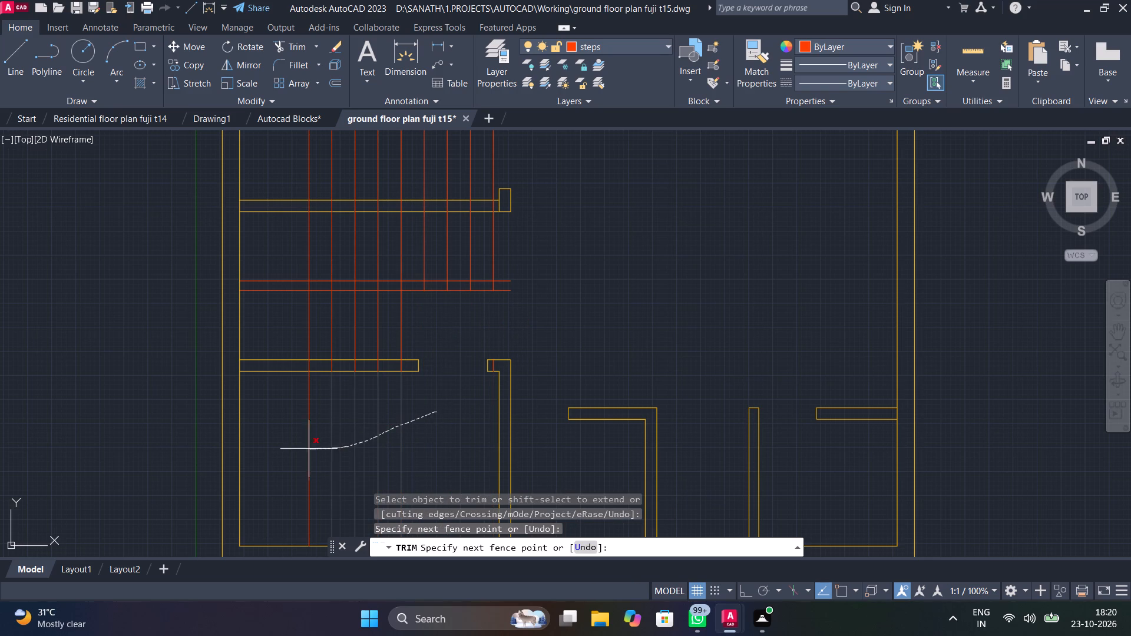
left_click_drag(305, 448, 286, 439)
Trim the five left tread lines out of the lower partition's thickness.
scroll(326, 369, "up", 3)
left_click_drag(252, 352, 254, 352)
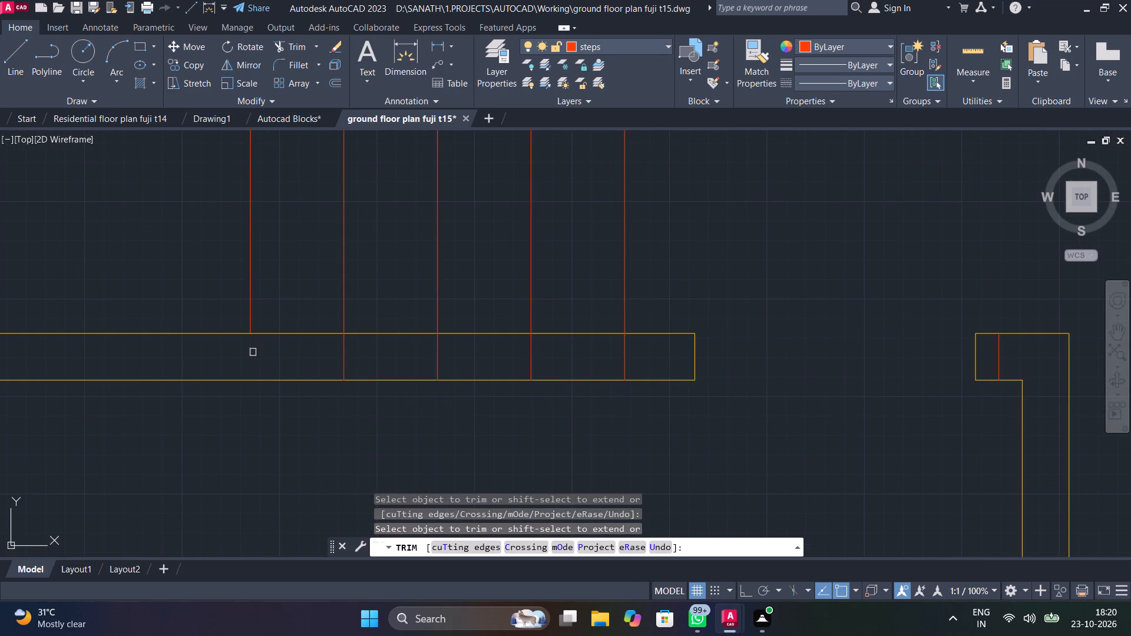
left_click_drag(254, 352, 490, 359)
left_click_drag(630, 355, 369, 356)
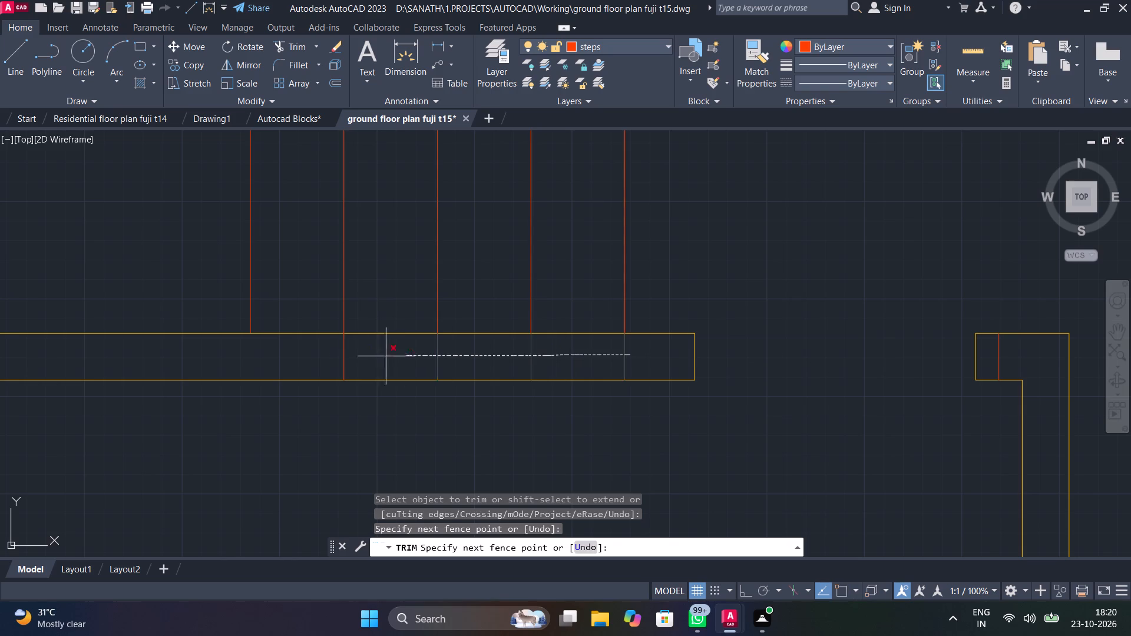
left_click_drag(369, 356, 286, 356)
Trim all the tread lines above the upper partition of the stair bay.
scroll(464, 354, "down", 3)
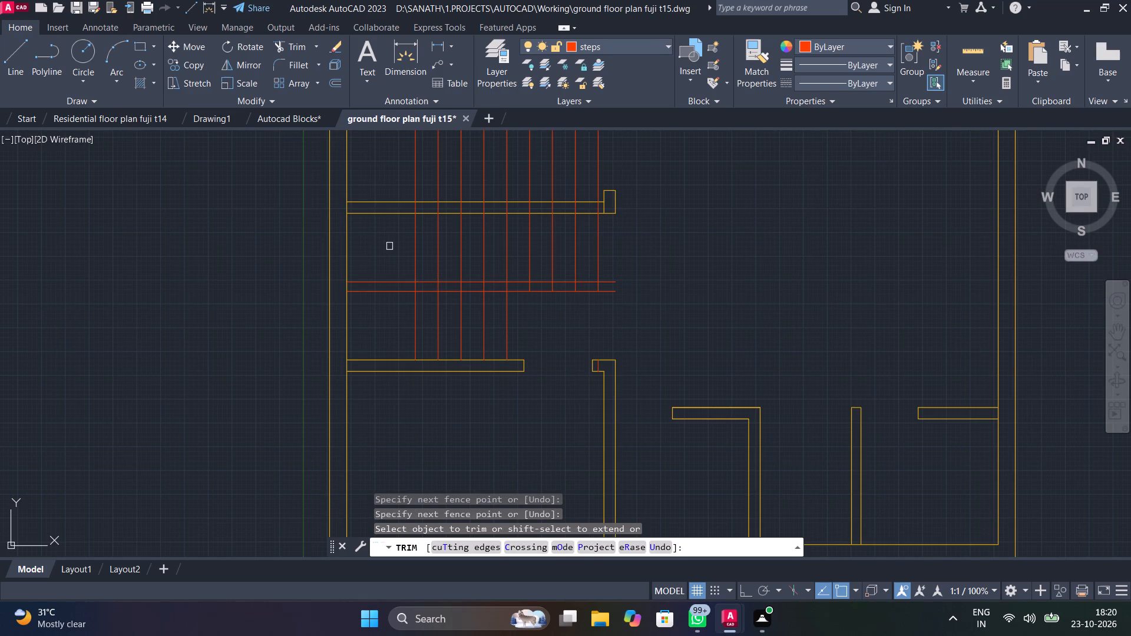
middle_click_drag(547, 341, 550, 394)
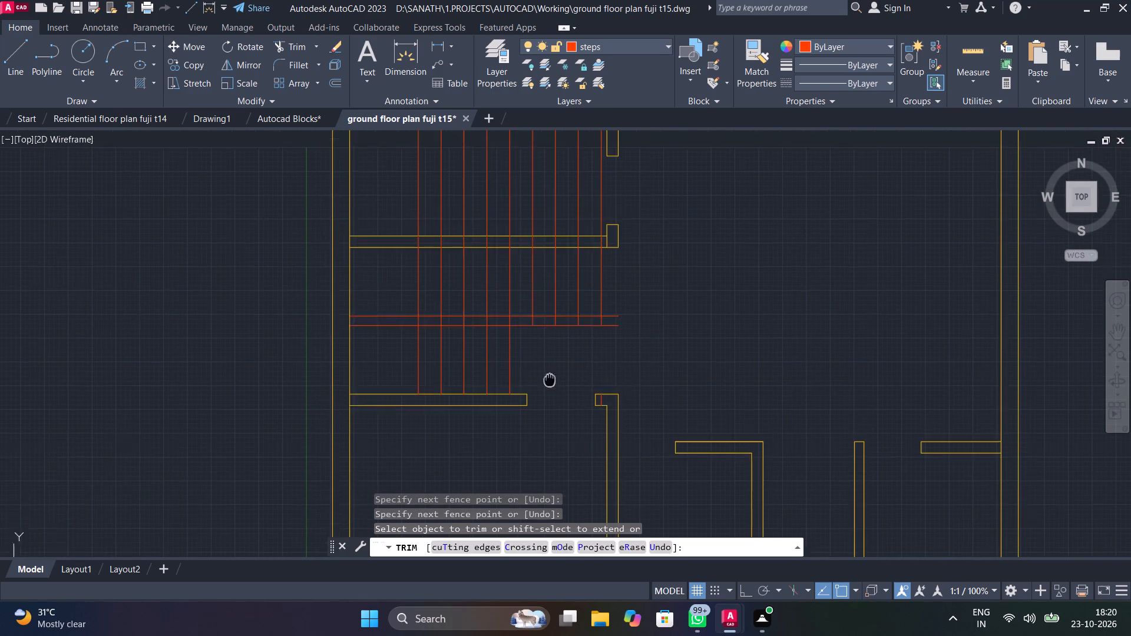
middle_click_drag(550, 394, 550, 412)
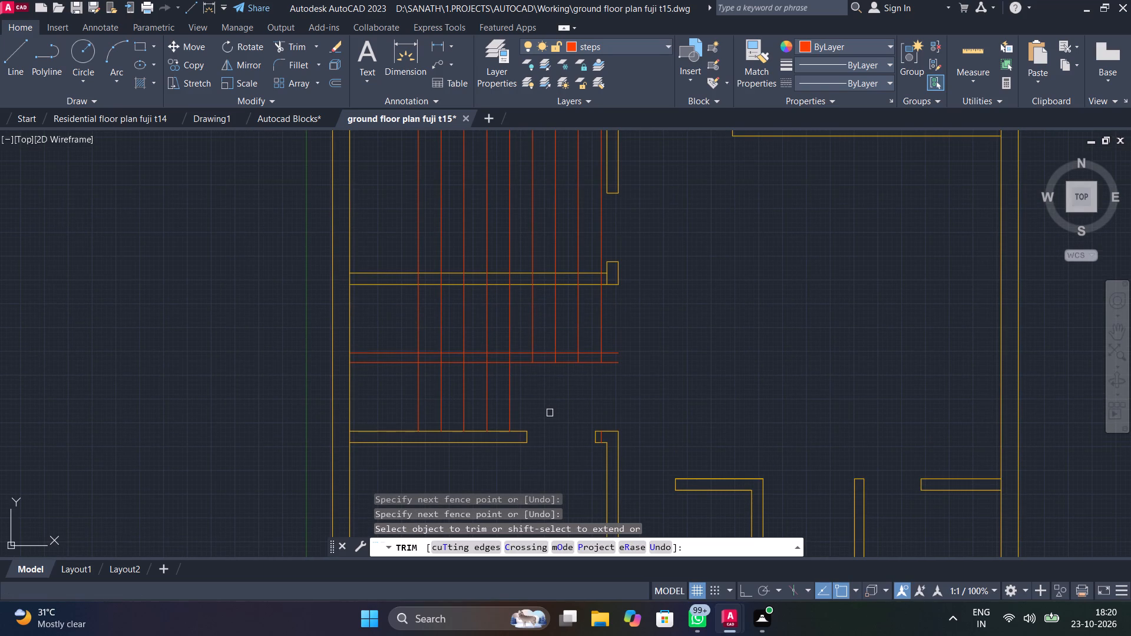
left_click_drag(391, 226, 708, 239)
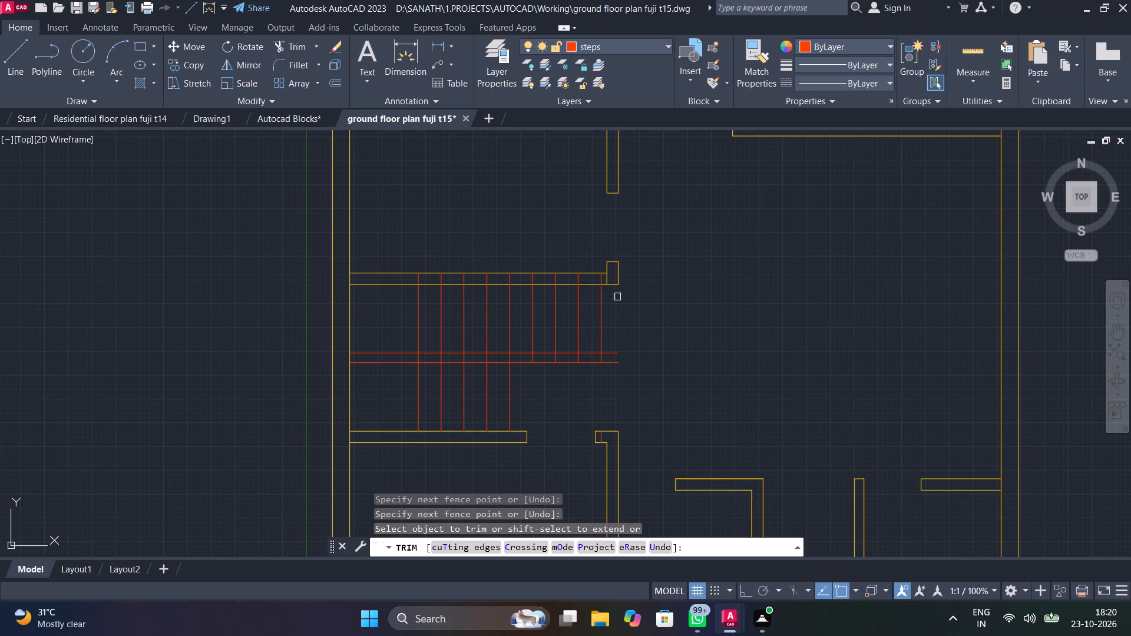
Trim all the tread lines out of the upper partition's thickness.
scroll(596, 291, "up", 3)
left_click(577, 241)
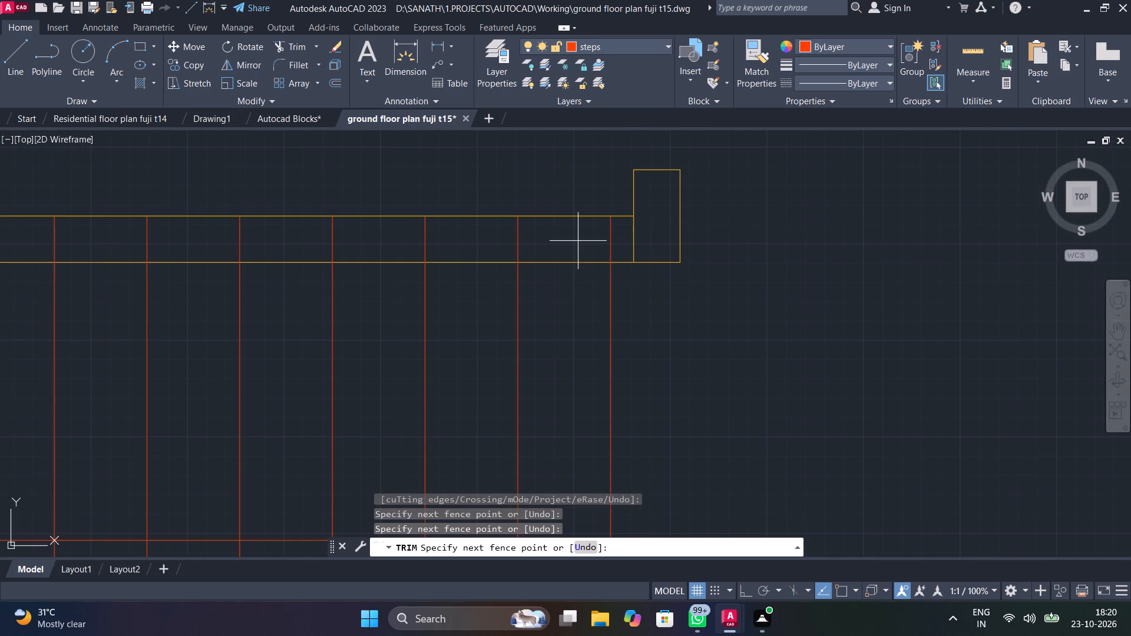
left_click_drag(603, 242, 623, 242)
left_click_drag(622, 242, 154, 240)
middle_click_drag(154, 239, 652, 283)
left_click_drag(654, 283, 407, 276)
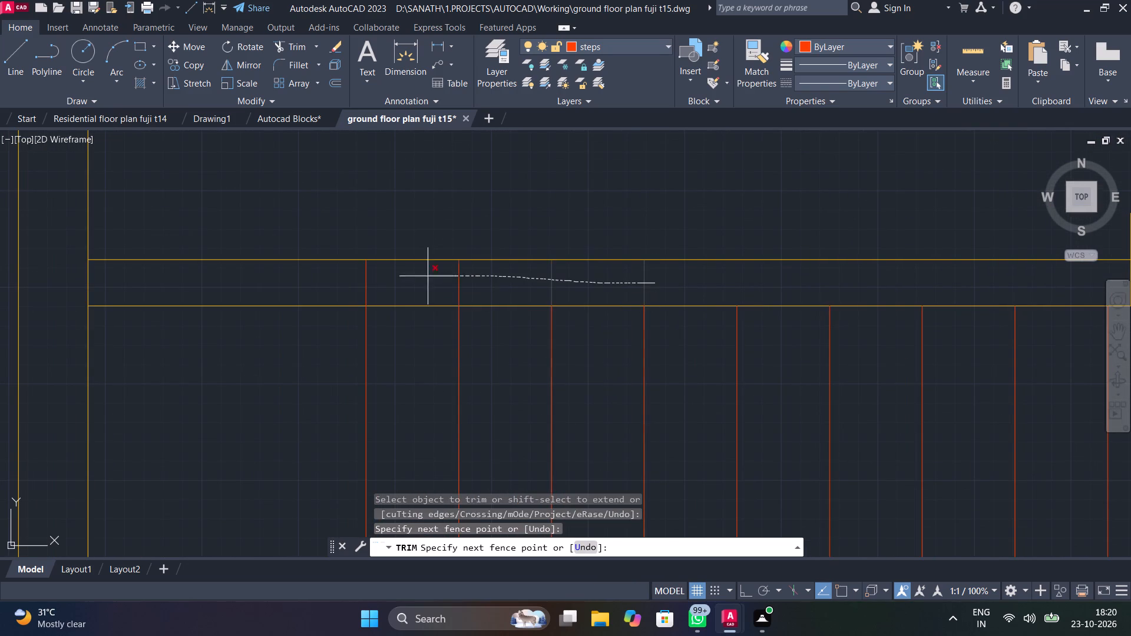
left_click_drag(407, 276, 312, 278)
Trim all the tread lines out of the gap between the two horizontal steps lines.
scroll(348, 284, "down", 3)
scroll(377, 372, "up", 4)
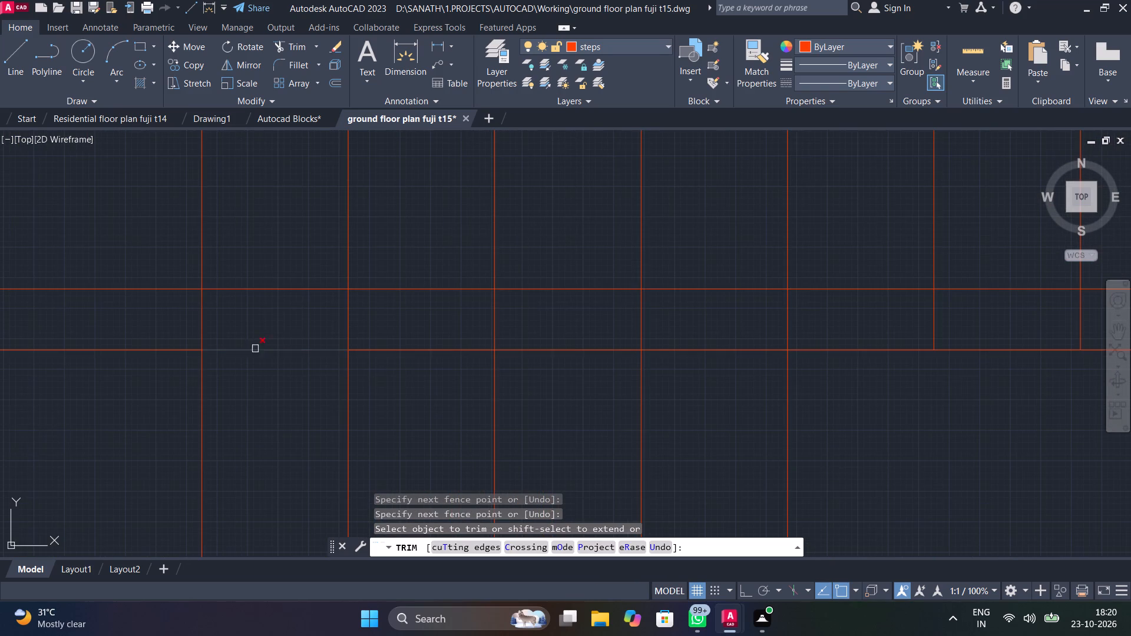
left_click_drag(173, 323, 859, 326)
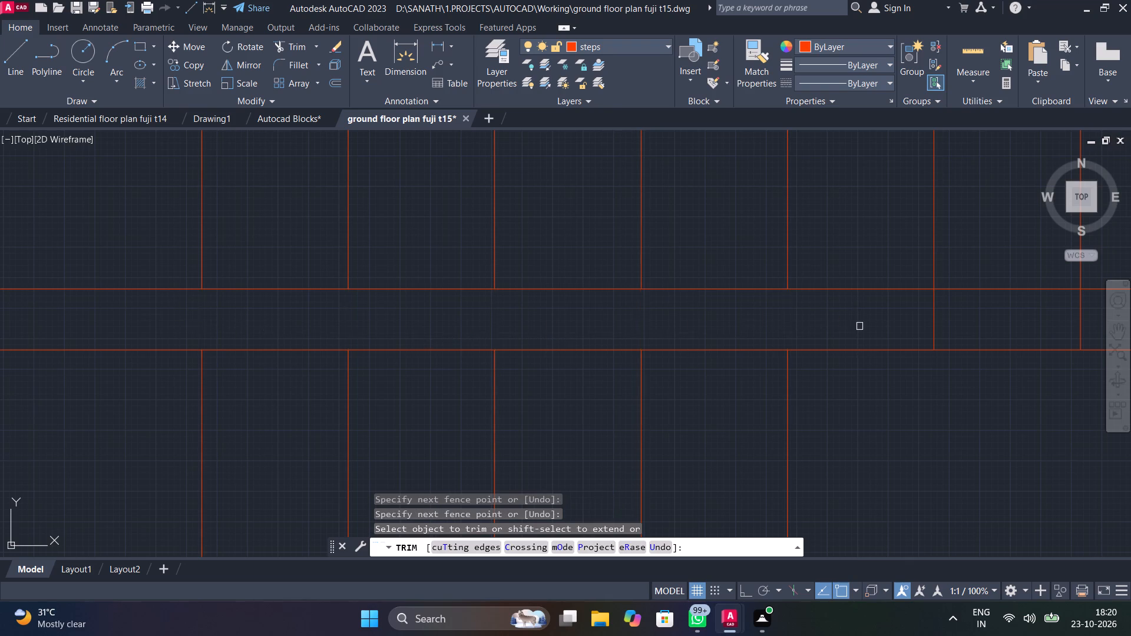
scroll(859, 326, "down", 2)
middle_click_drag(859, 326, 598, 327)
scroll(599, 329, "up", 3)
left_click_drag(602, 326, 692, 327)
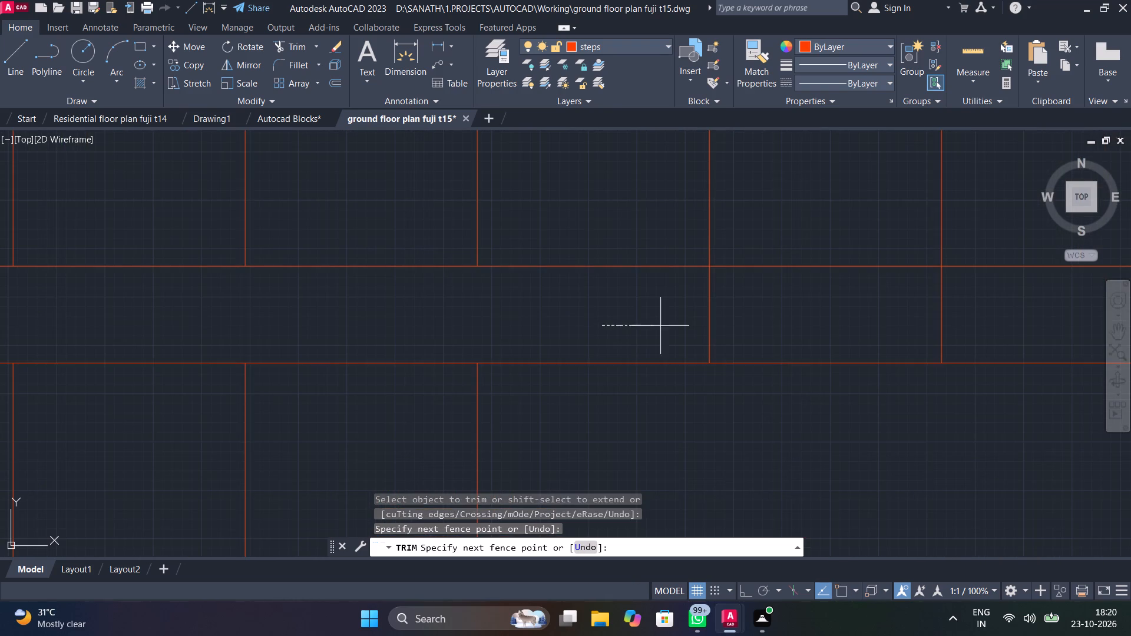
left_click_drag(692, 327, 964, 326)
scroll(964, 326, "down", 2)
middle_click_drag(950, 324, 626, 337)
left_click_drag(626, 339, 715, 339)
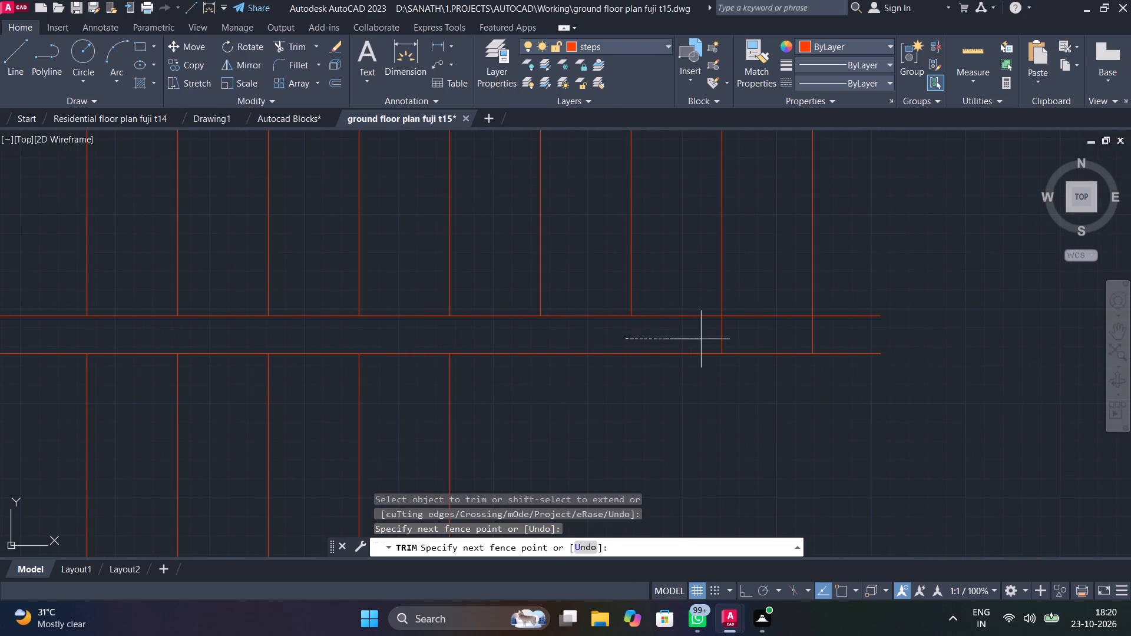
left_click_drag(715, 339, 860, 337)
Remove the leftover tread stub inside the right door jamb of the lower partition and end the trim.
scroll(860, 337, "down", 3)
middle_click_drag(819, 390, 796, 362)
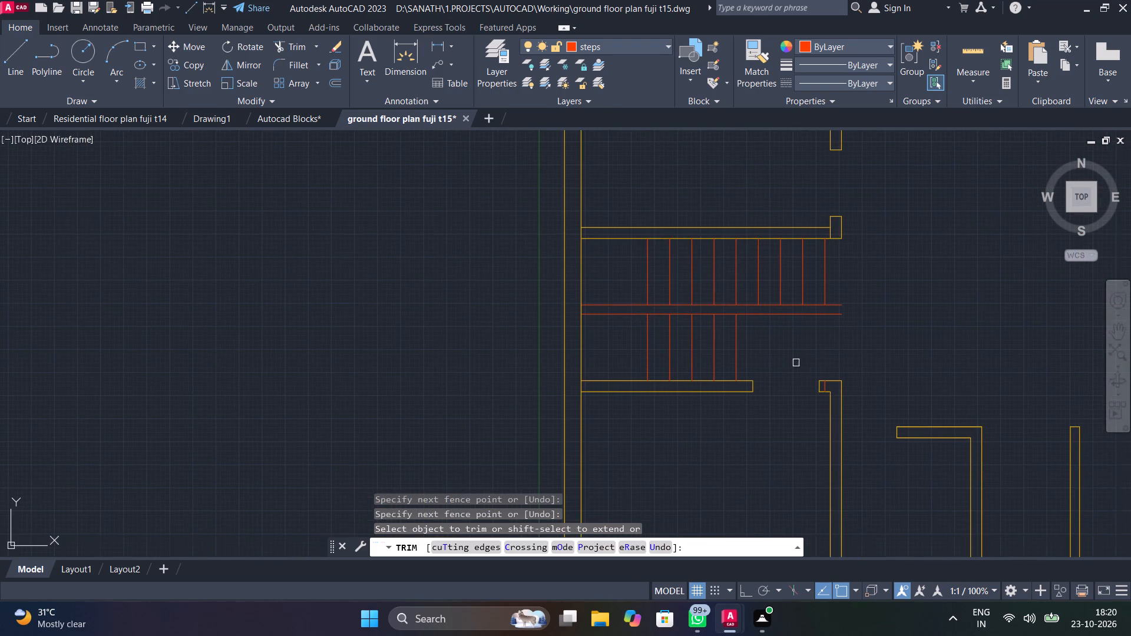
scroll(834, 390, "up", 4)
left_click(752, 385)
scroll(697, 333, "down", 4)
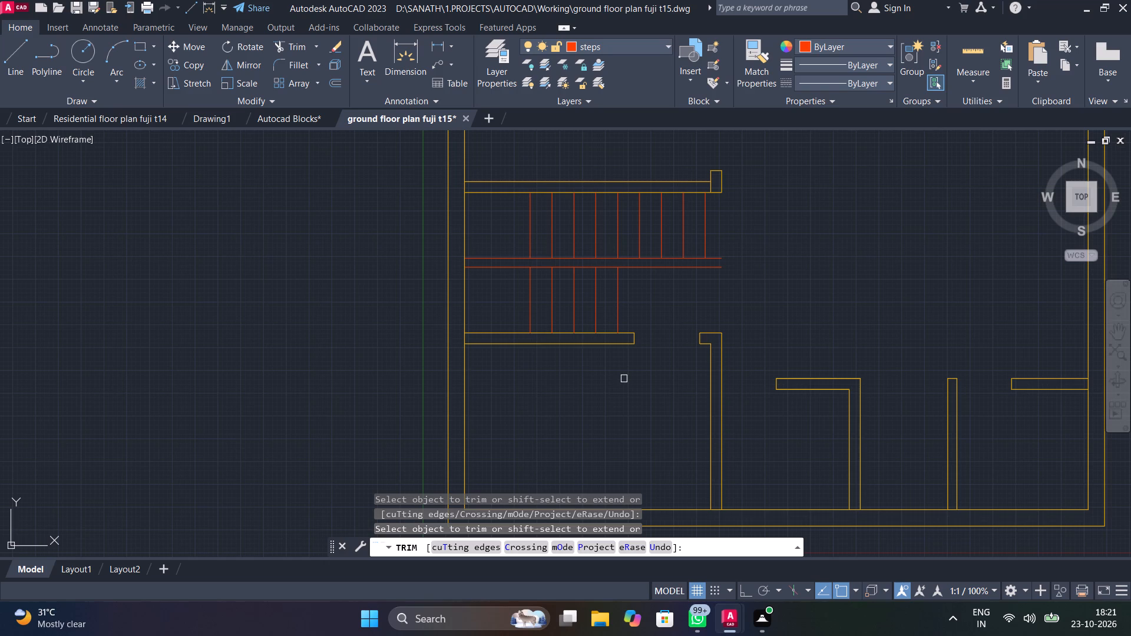
key("Escape")
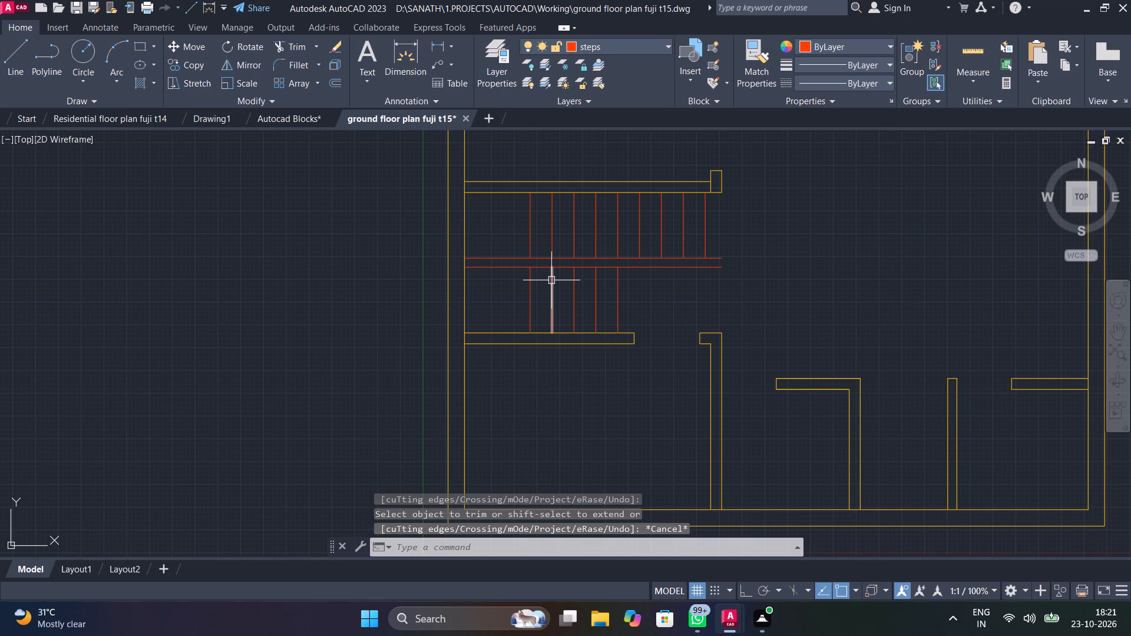
Offset the leftmost tread line of both the lower and upper stair flights 1' towards the outer wall.
type("o")
key("space")
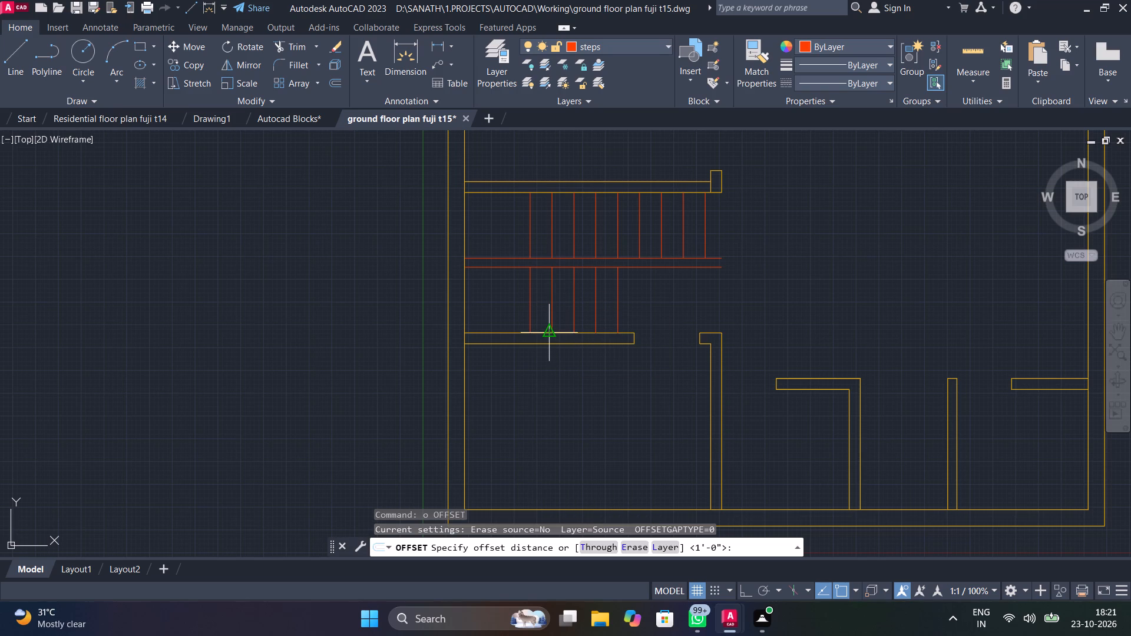
type("1'")
key("Return")
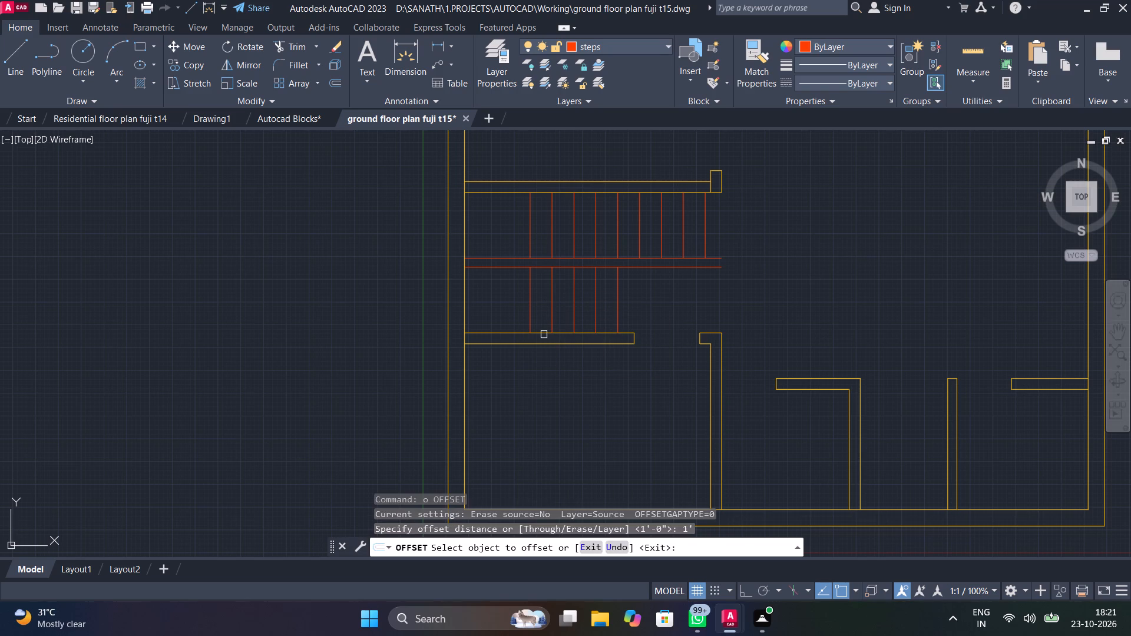
left_click(532, 298)
left_click(506, 302)
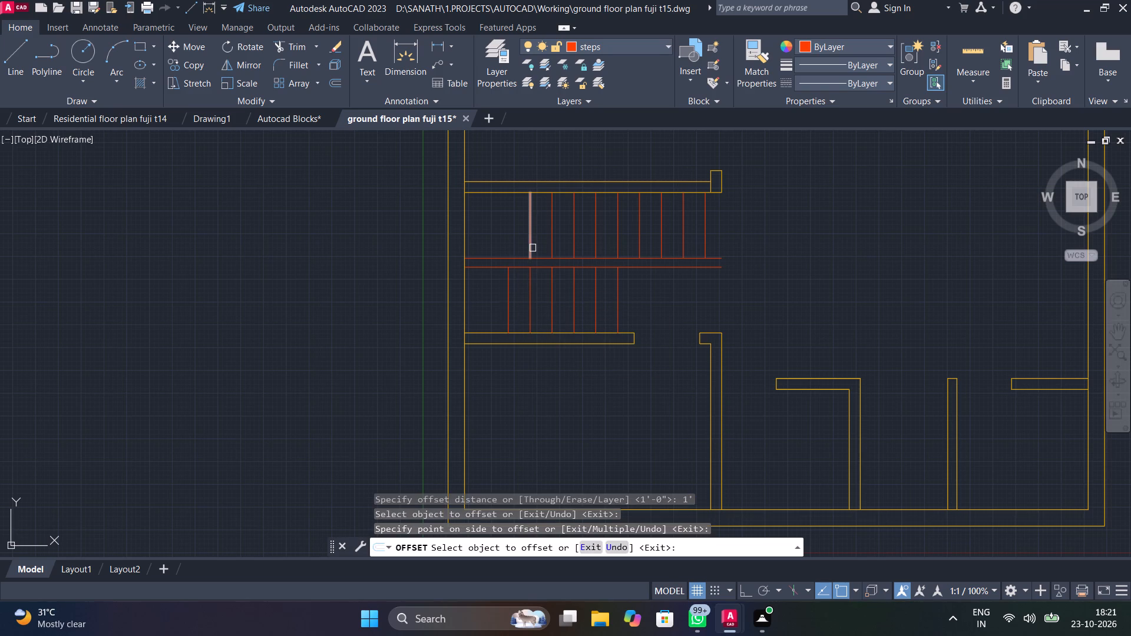
left_click(533, 241)
left_click(520, 241)
key("Escape")
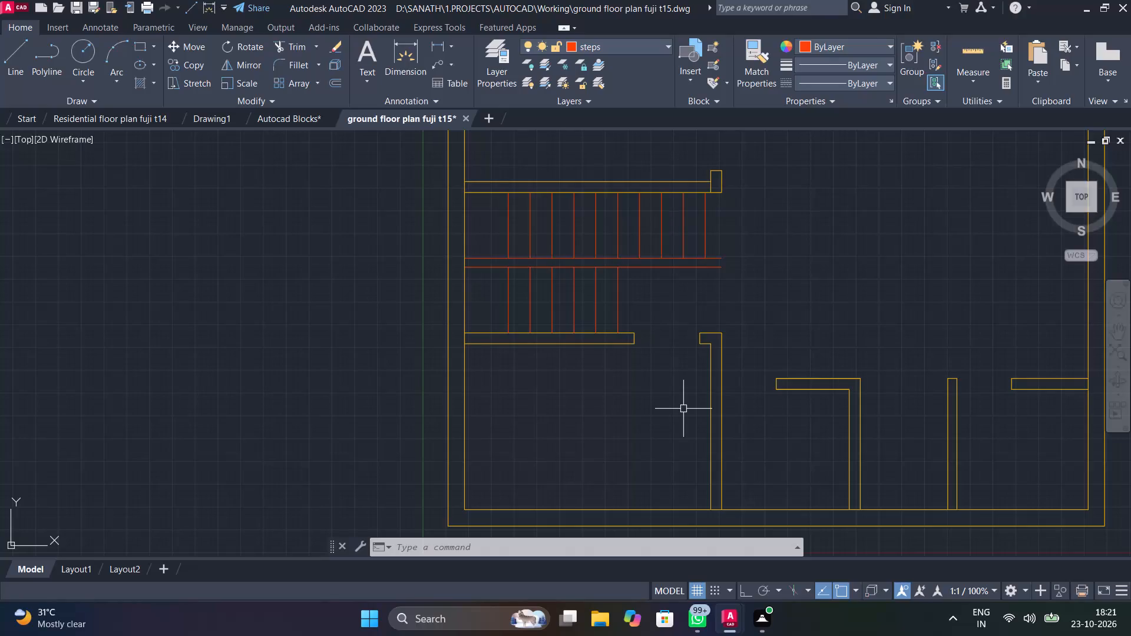
Draw a vertical line closing the upper flight's open end, from the upper steps line to the partition's end corner, with Ortho on.
middle_click_drag(730, 273, 723, 352)
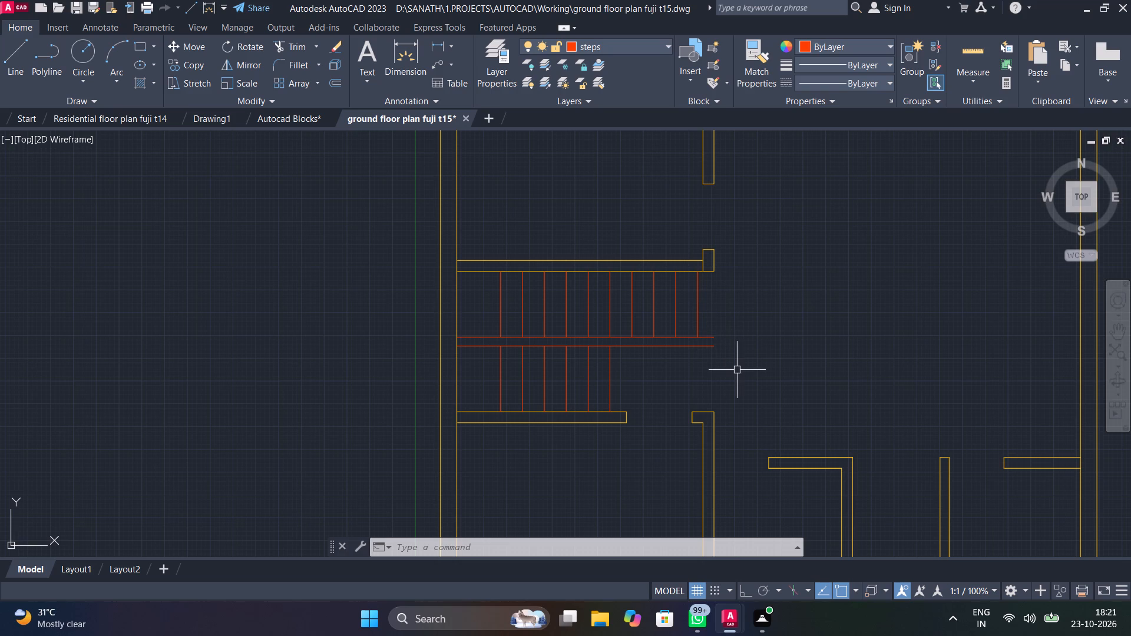
type("l")
key("space")
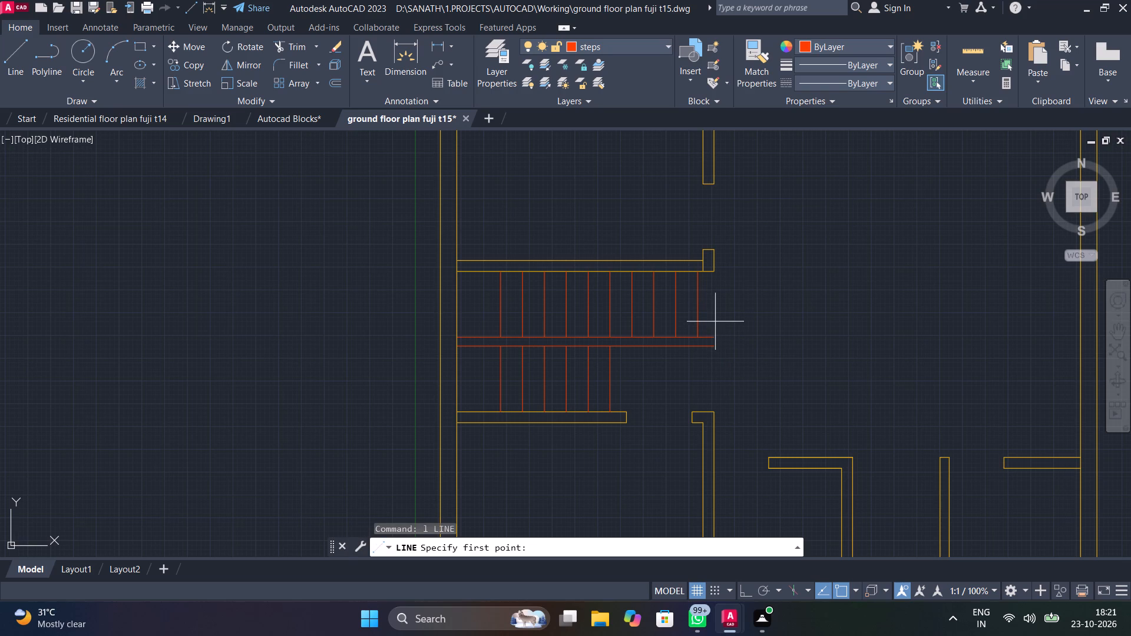
left_click(713, 334)
scroll(714, 278, "up", 3)
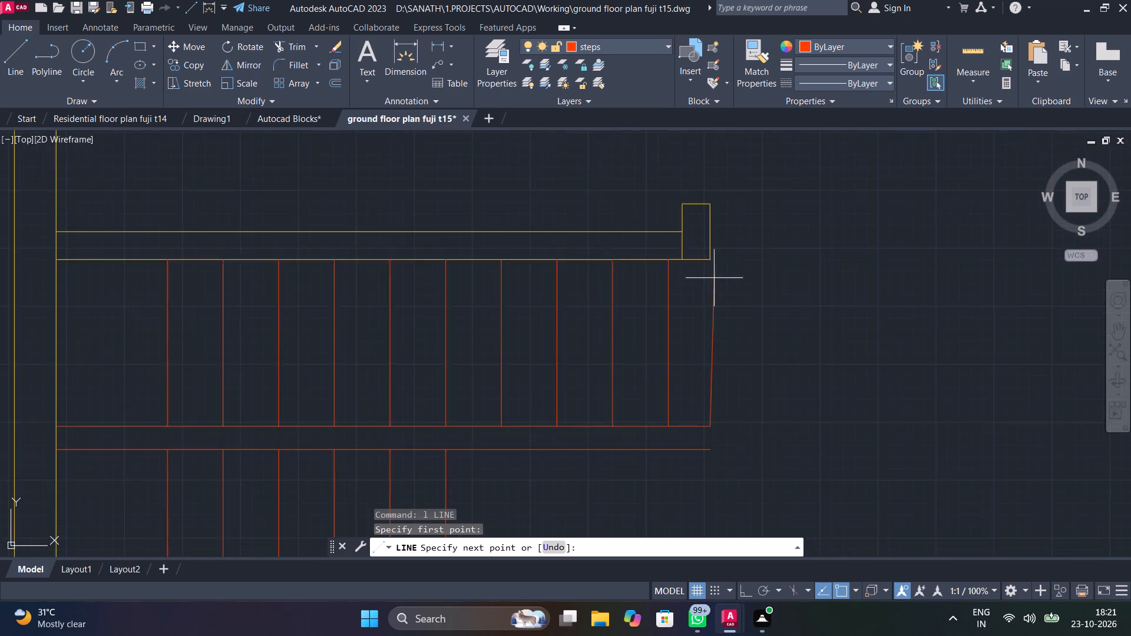
scroll(714, 278, "up", 1)
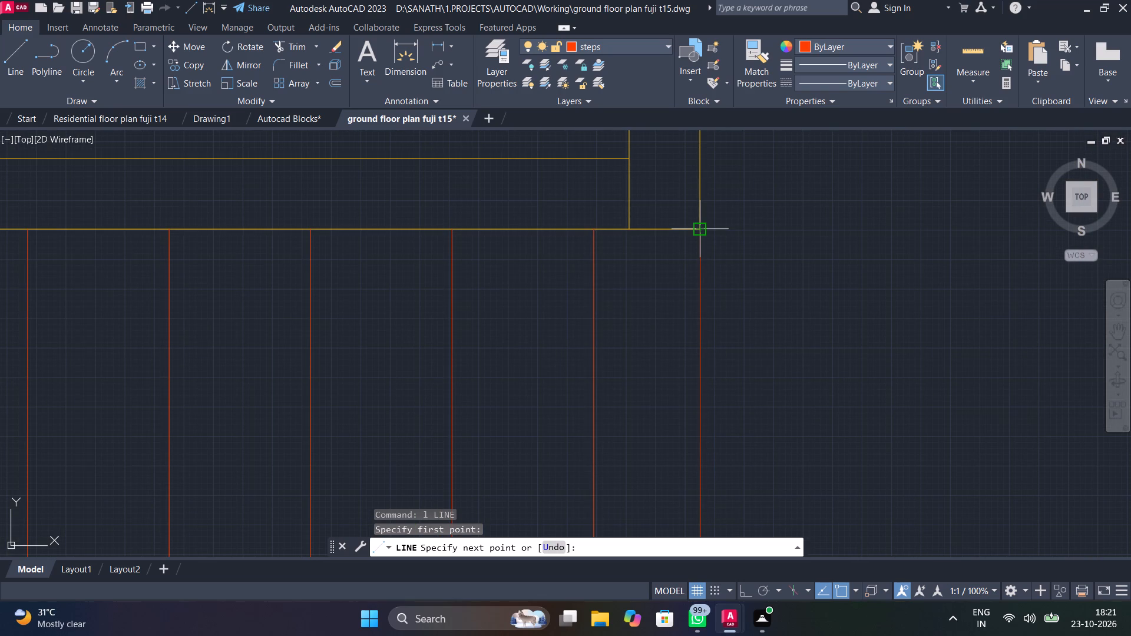
key("F8")
left_click(701, 226)
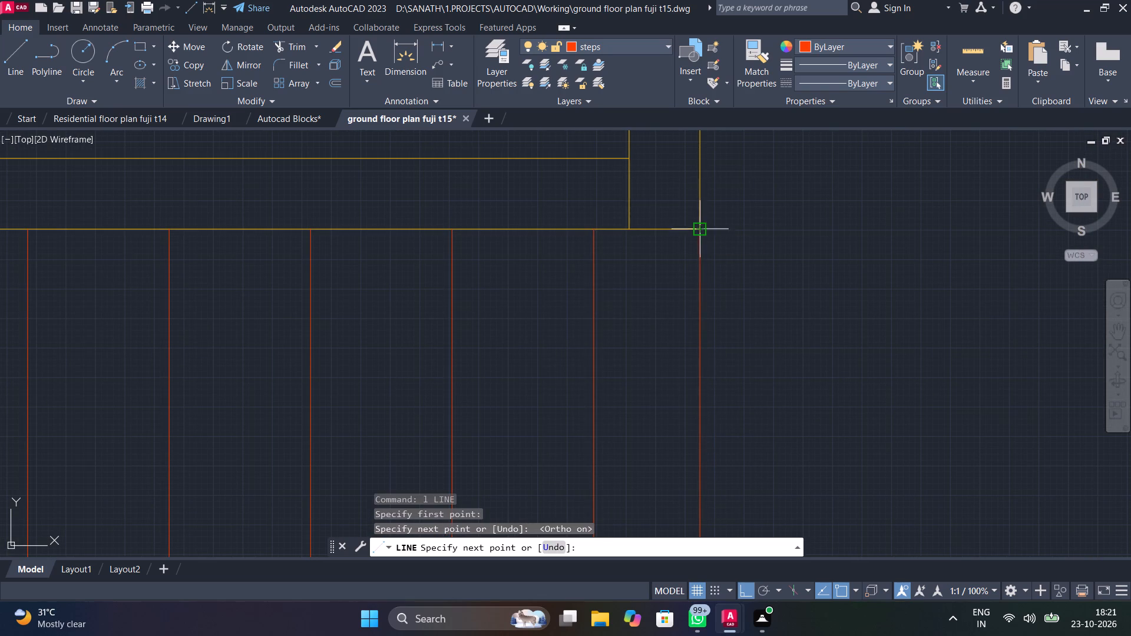
key("Escape")
Trim the lower horizontal steps line where it runs past the last tread of the lower flight.
scroll(754, 322, "down", 5)
middle_click_drag(781, 366, 766, 359)
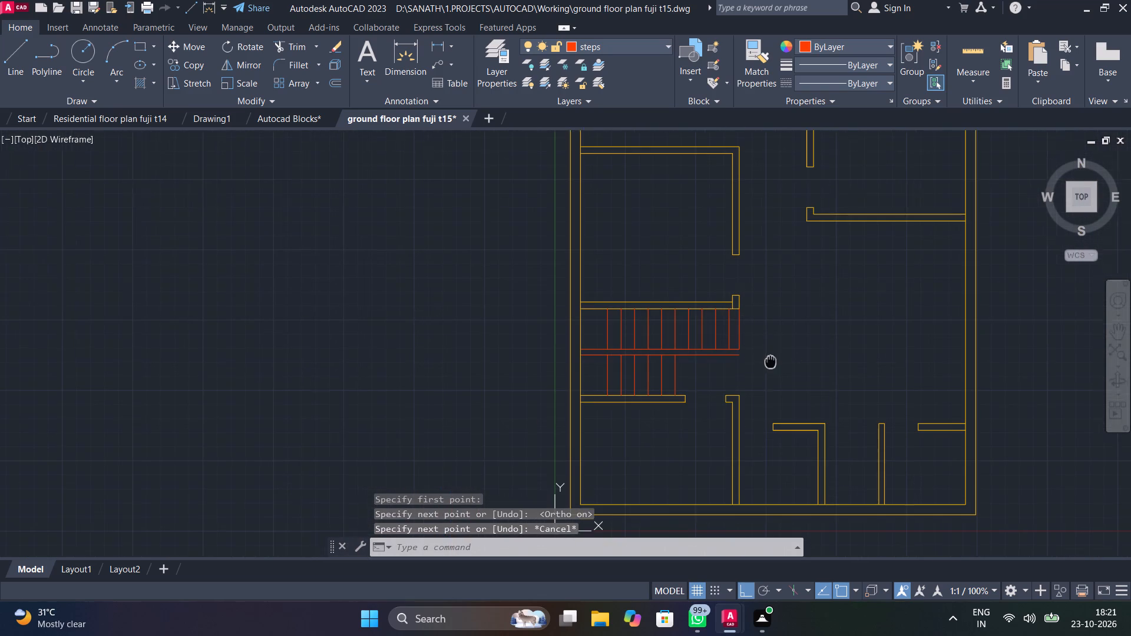
middle_click_drag(766, 359, 723, 305)
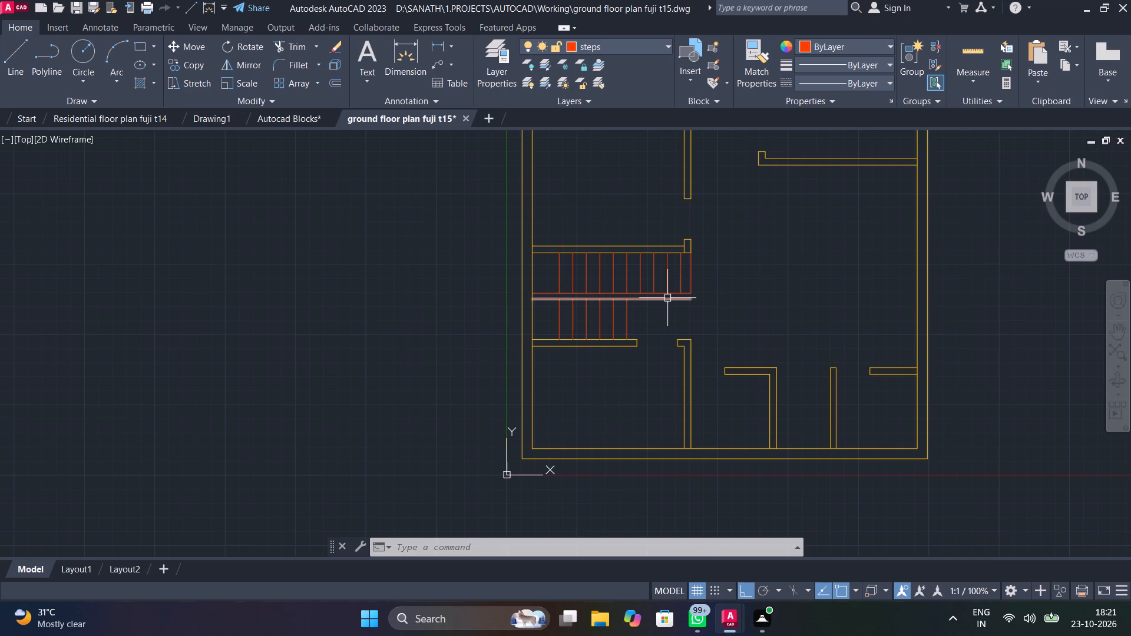
scroll(659, 313, "up", 4)
type("tr")
key("space")
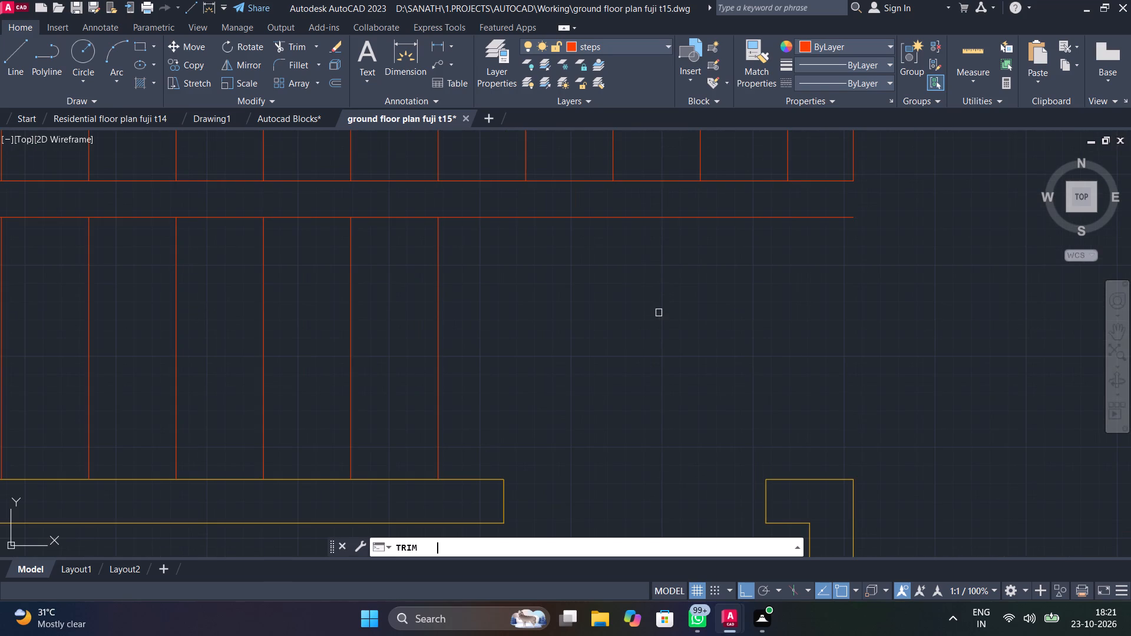
left_click(586, 216)
scroll(653, 255, "down", 3)
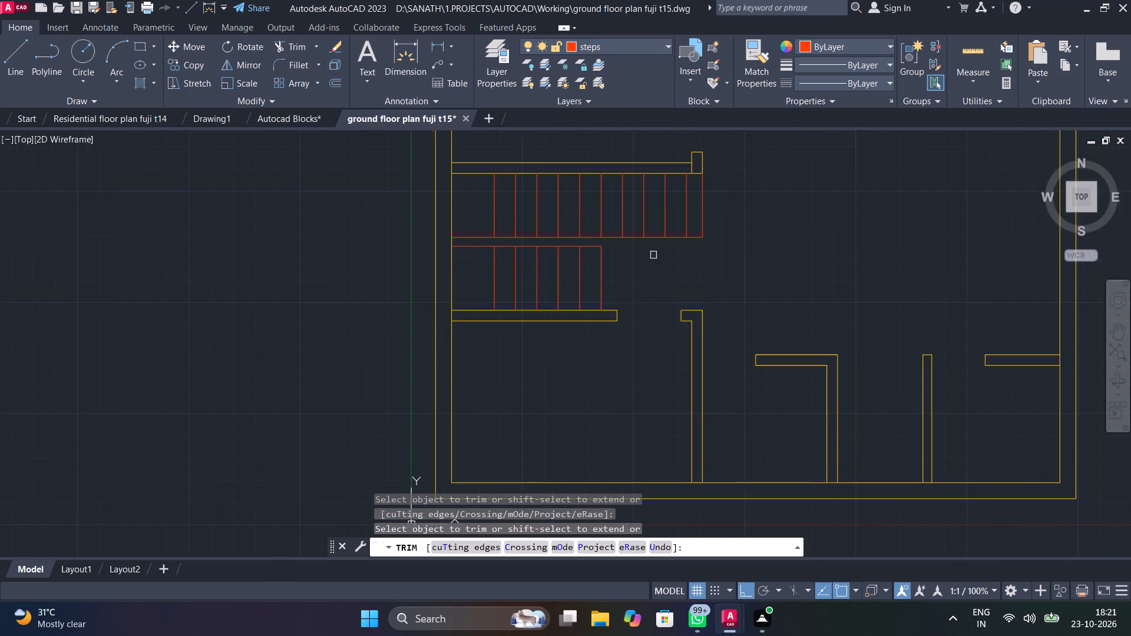
middle_click_drag(764, 270, 679, 267)
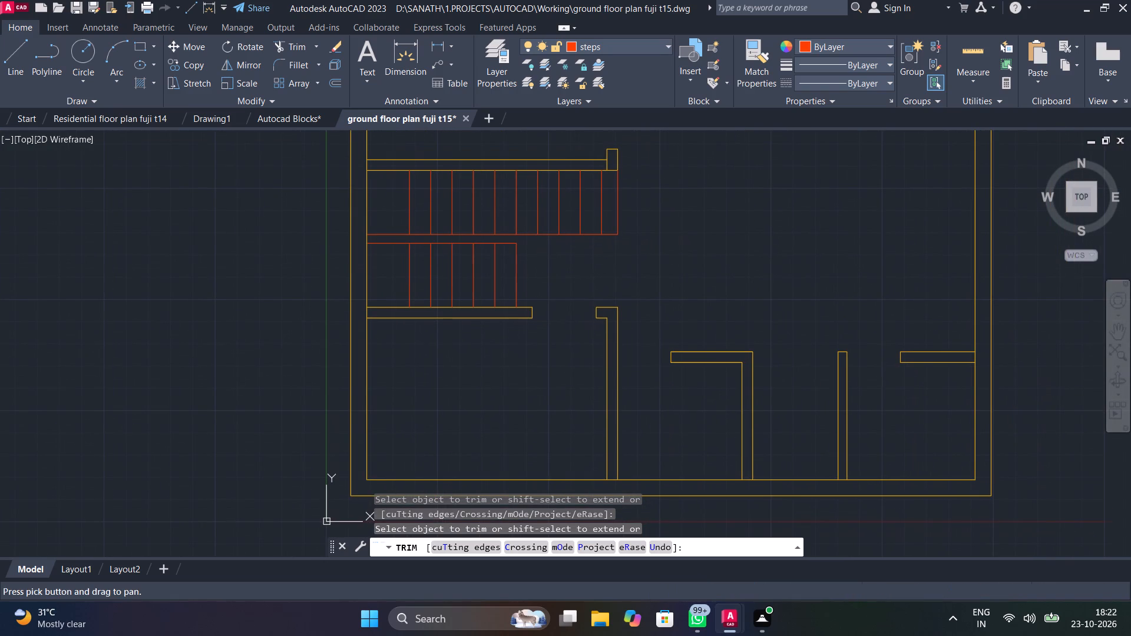
key("space")
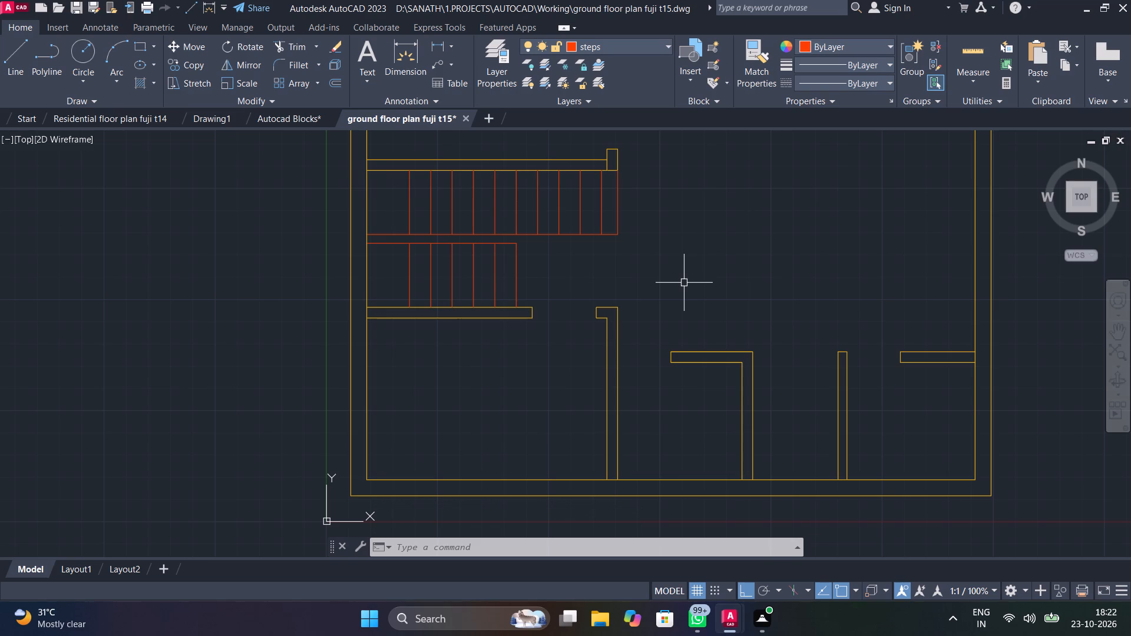
Extend the two facing partition lines on either side of the bottom-centre passage to the outer line of the bottom wall.
scroll(684, 283, "down", 2)
middle_click_drag(742, 224, 721, 396)
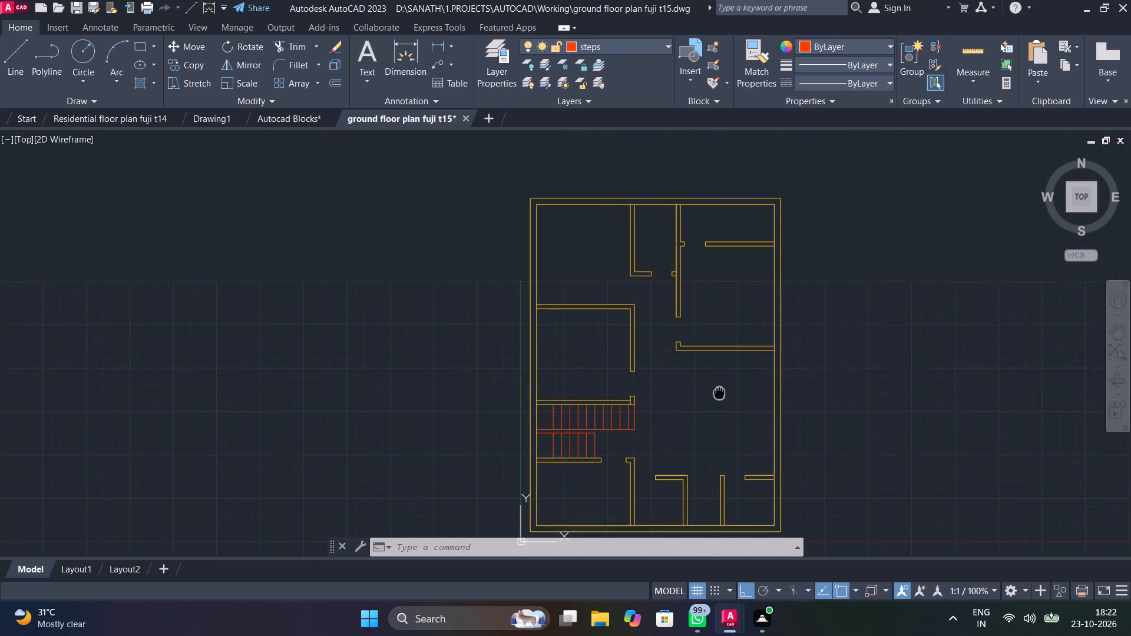
middle_click_drag(721, 396, 722, 399)
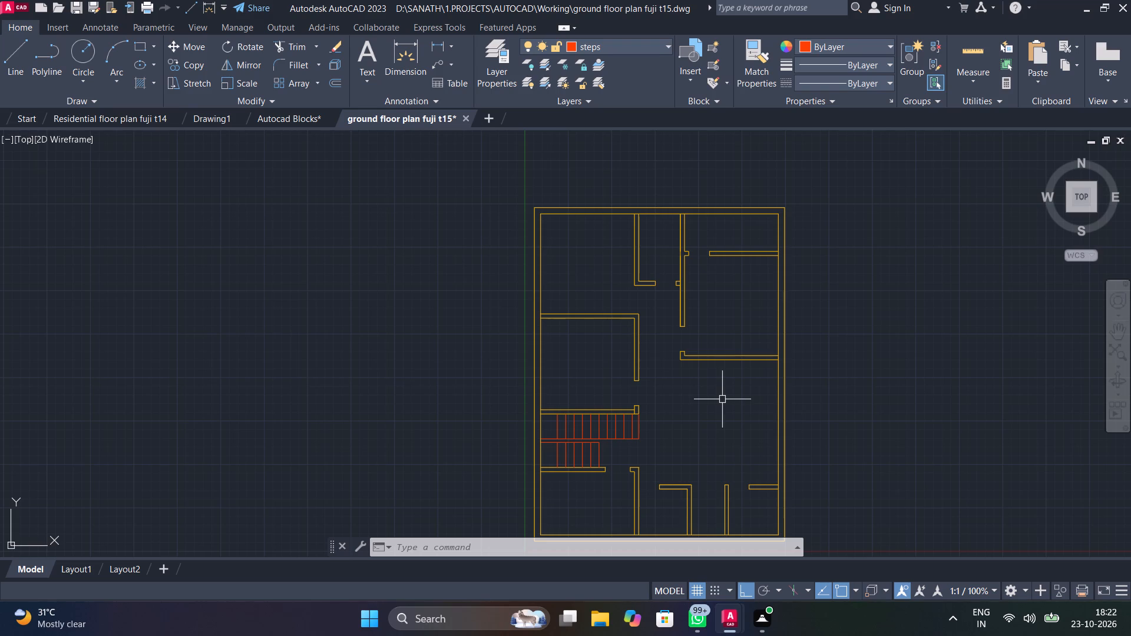
middle_click_drag(715, 416, 731, 301)
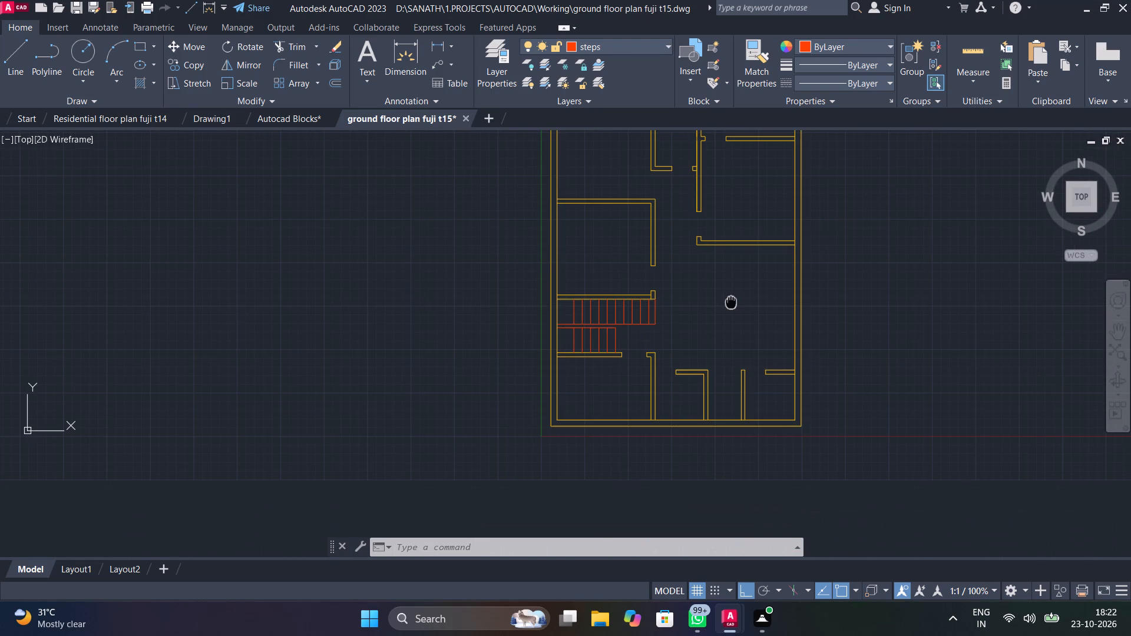
middle_click_drag(731, 301, 606, 264)
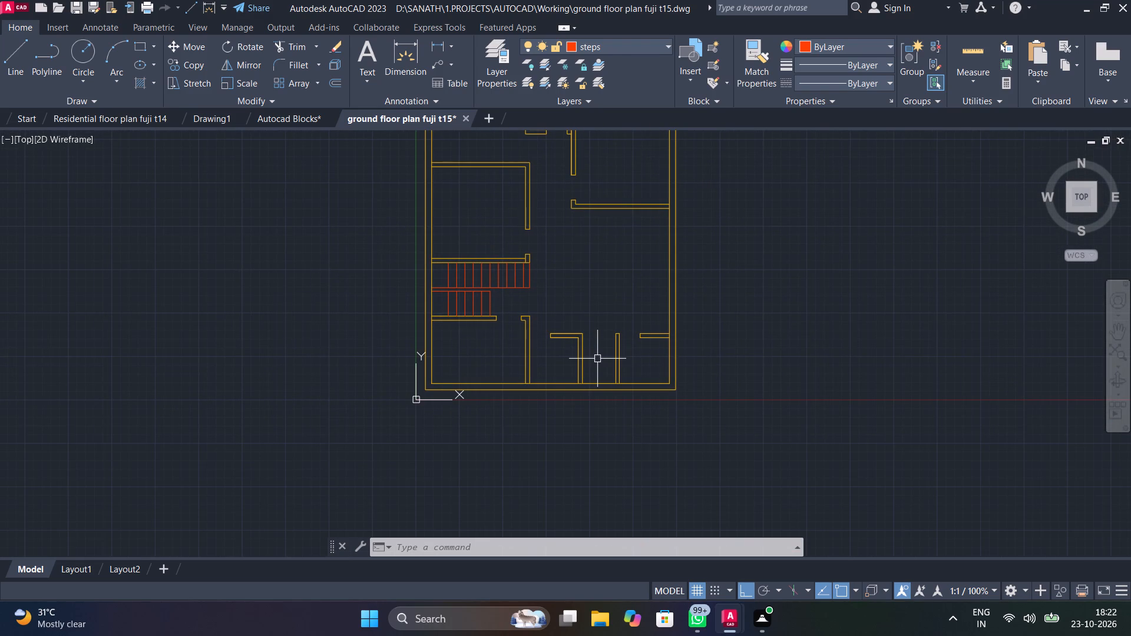
scroll(604, 405, "up", 2)
type("ex")
key("space")
left_click(543, 317)
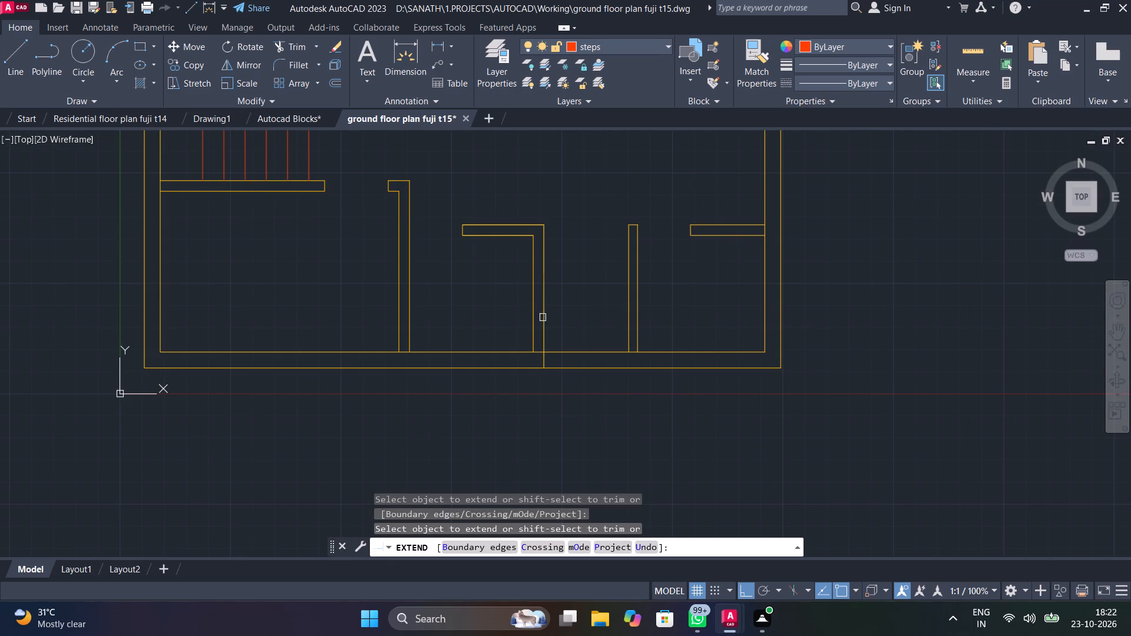
left_click(627, 334)
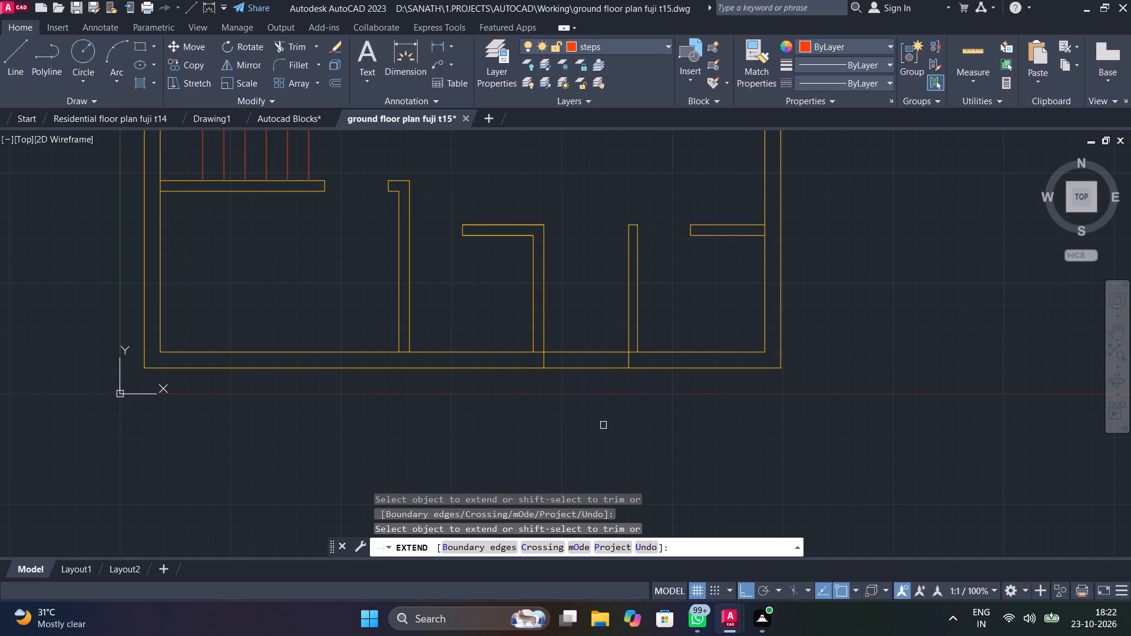
key("Escape")
Trim the bottom outer wall between the two extended lines to form an opening, and clear the inner wall line from both partition thicknesses.
type("tr")
key("space")
left_click_drag(593, 307, 591, 419)
scroll(635, 363, "up", 3)
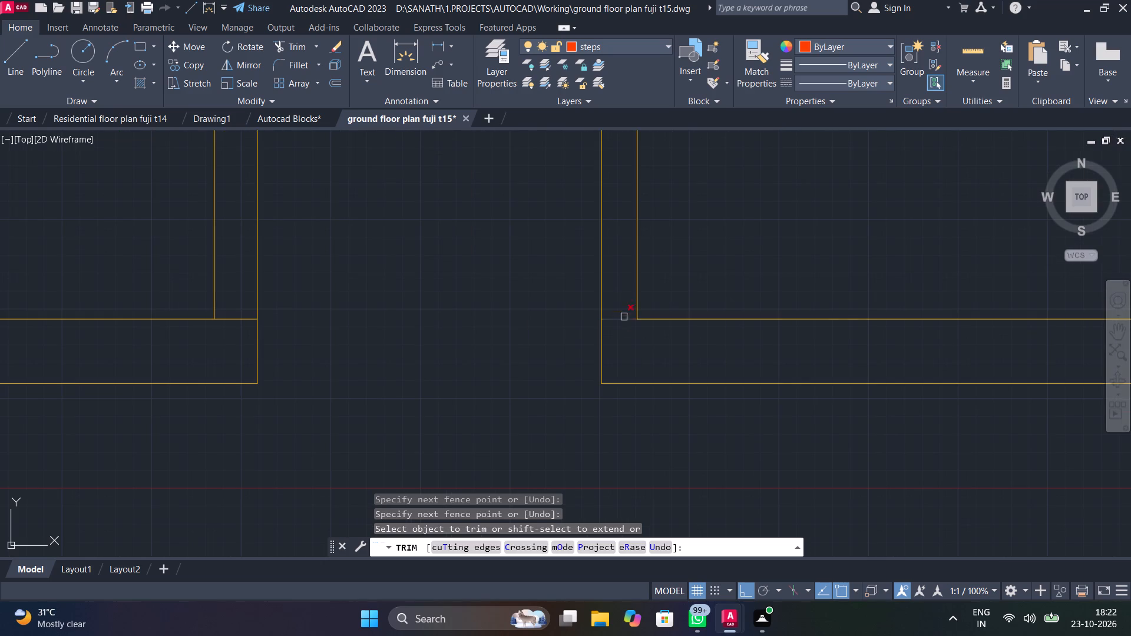
left_click_drag(621, 305, 624, 334)
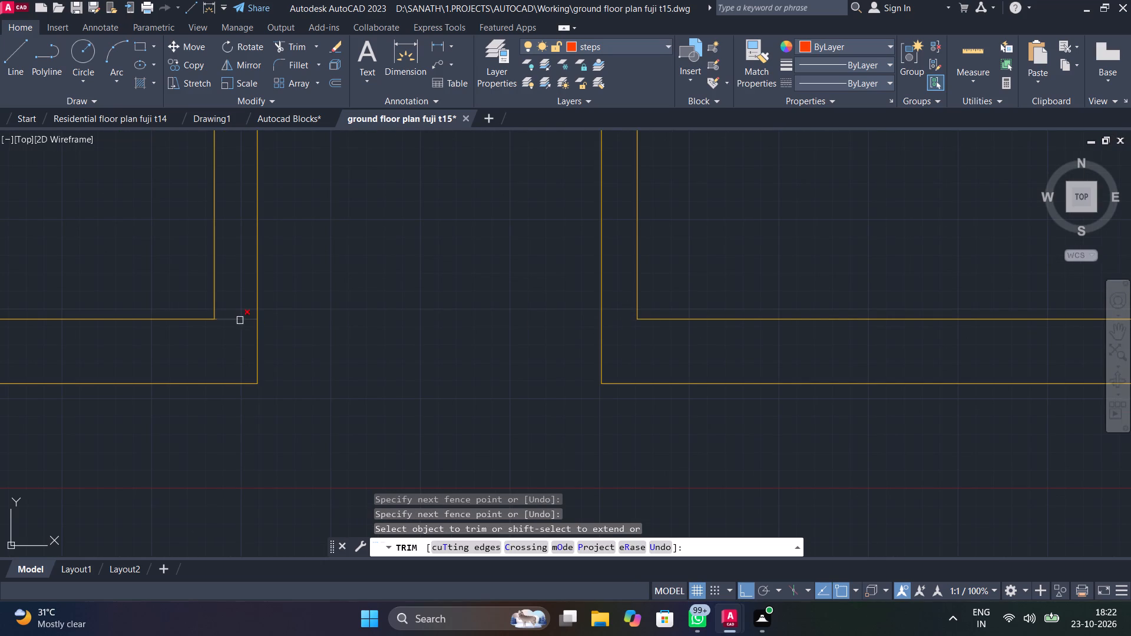
left_click(239, 319)
scroll(353, 325, "down", 3)
middle_click_drag(415, 376, 682, 437)
scroll(682, 438, "down", 2)
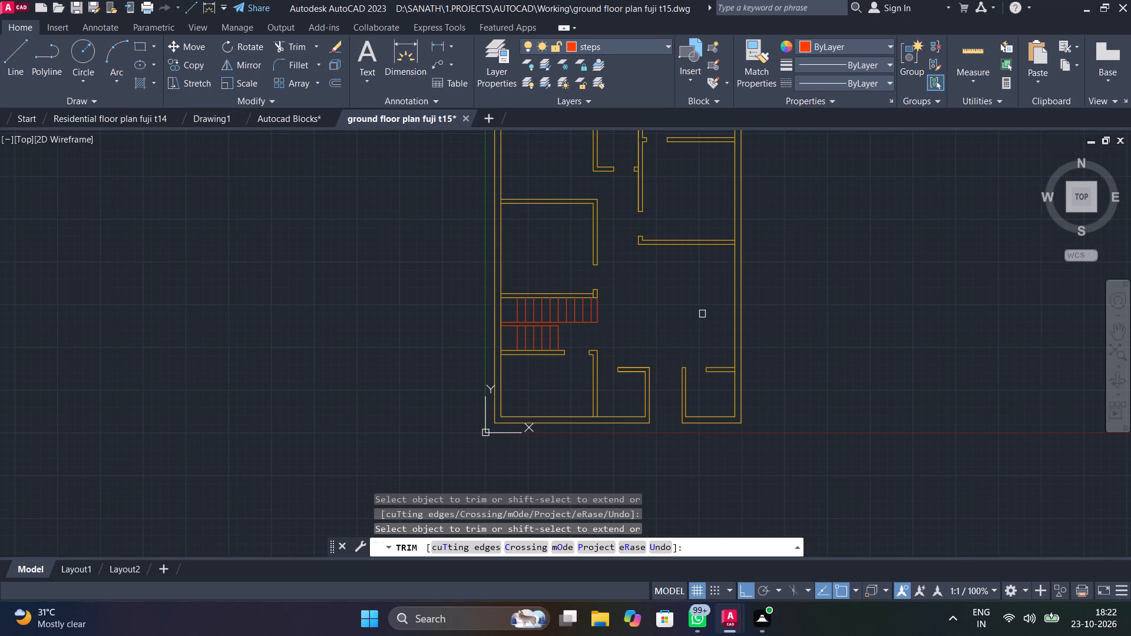
key("space")
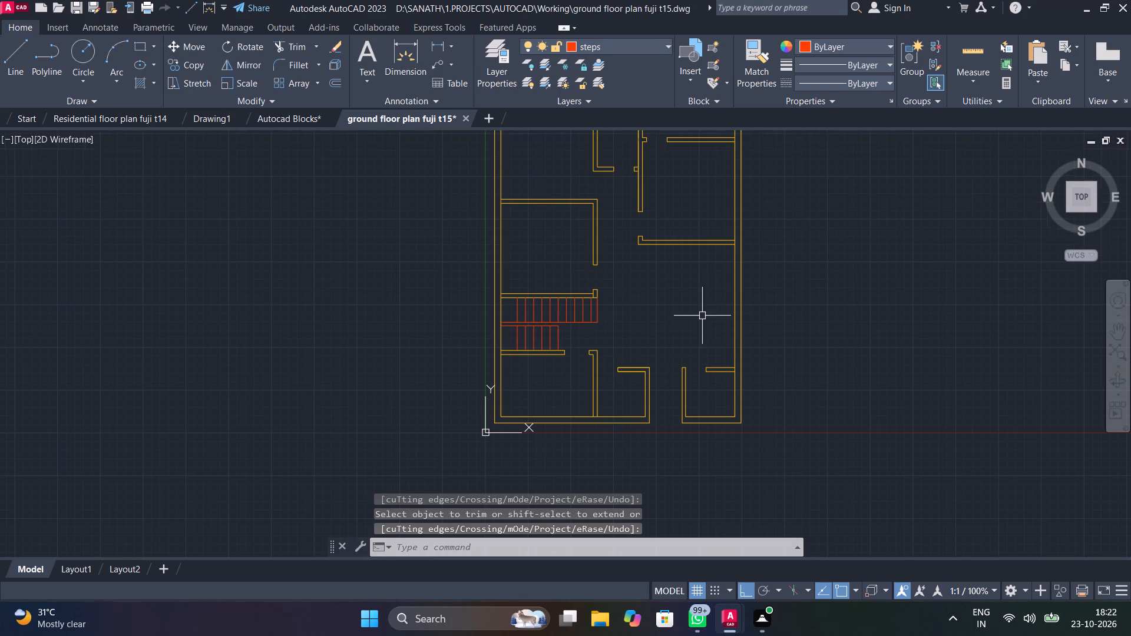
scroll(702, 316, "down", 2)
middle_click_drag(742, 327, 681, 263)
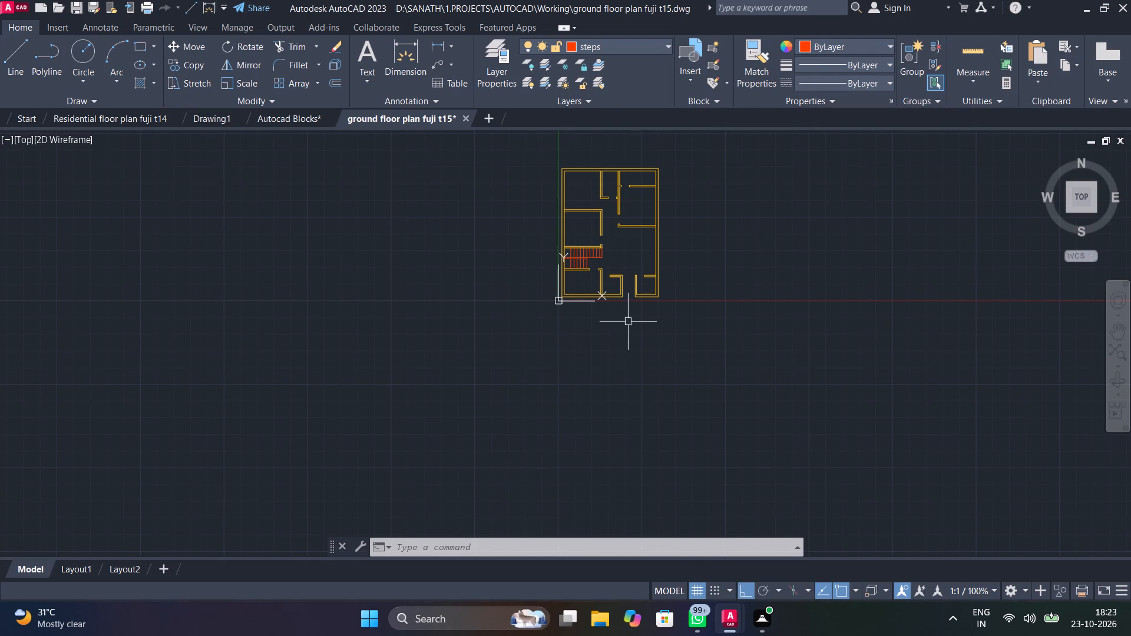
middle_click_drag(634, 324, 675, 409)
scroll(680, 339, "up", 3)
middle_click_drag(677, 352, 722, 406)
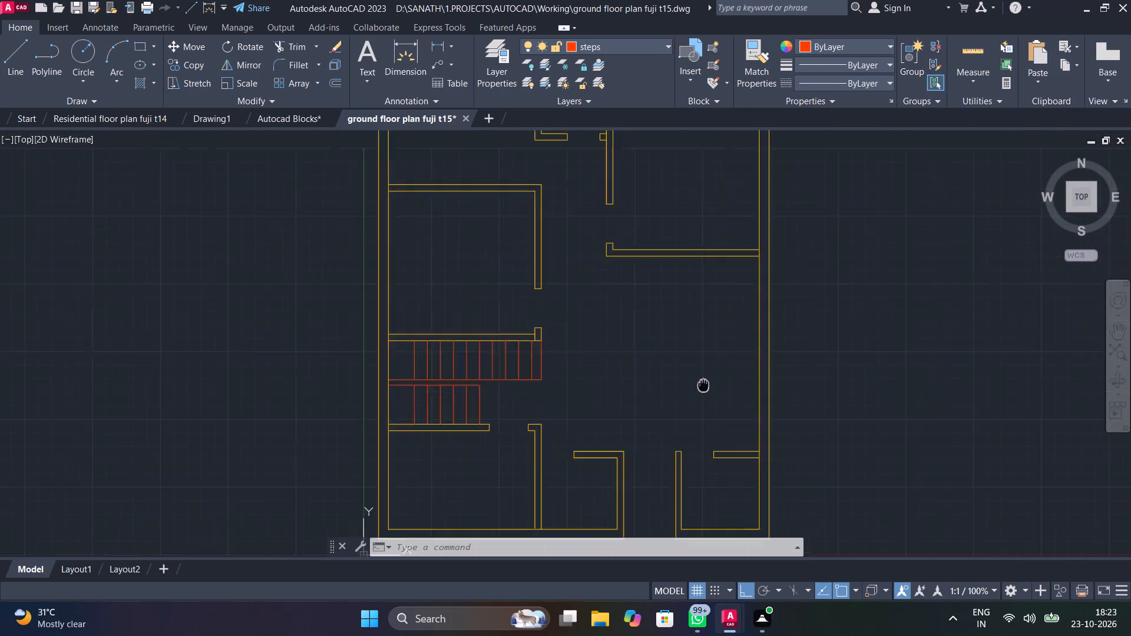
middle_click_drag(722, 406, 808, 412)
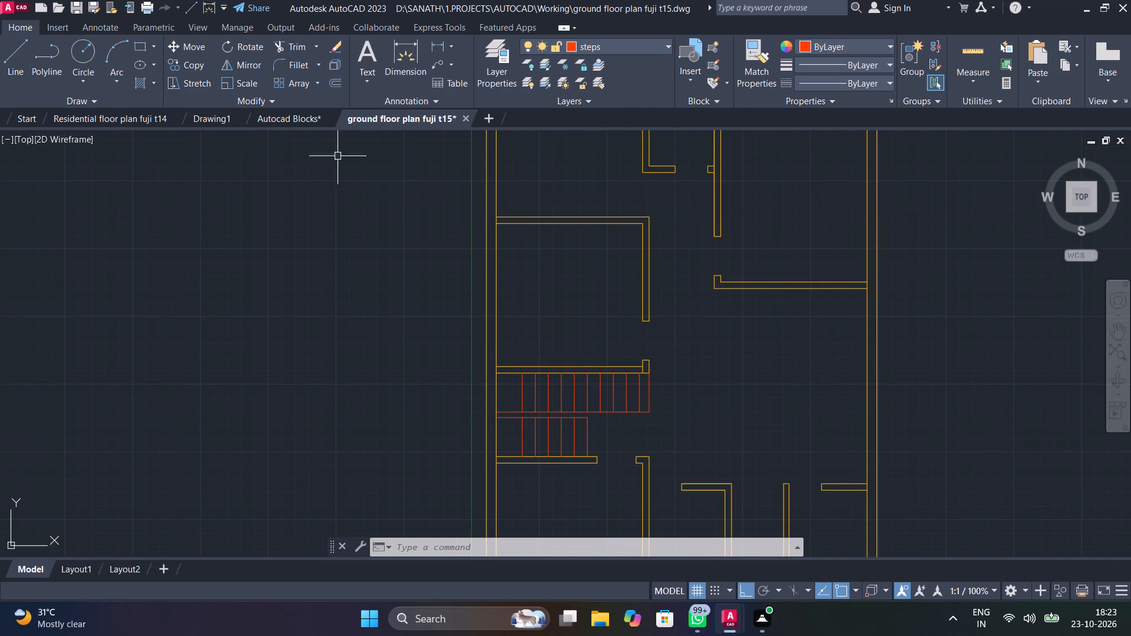
Create a new layer named doors in the layer properties.
left_click(485, 55)
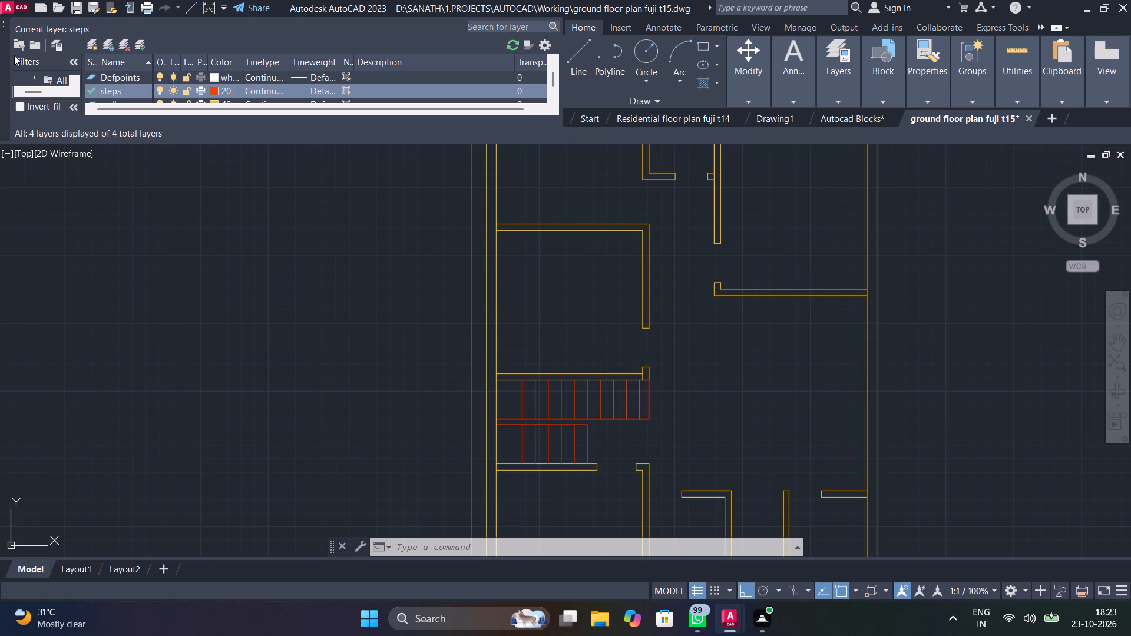
scroll(124, 91, "down", 1)
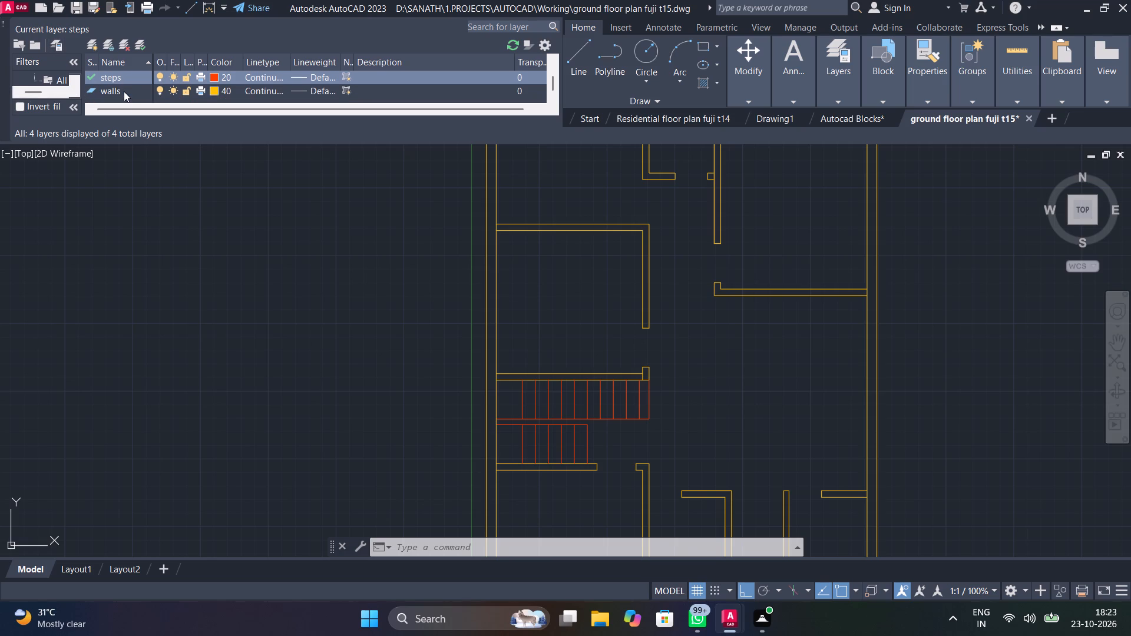
scroll(124, 91, "up", 1)
left_click(90, 45)
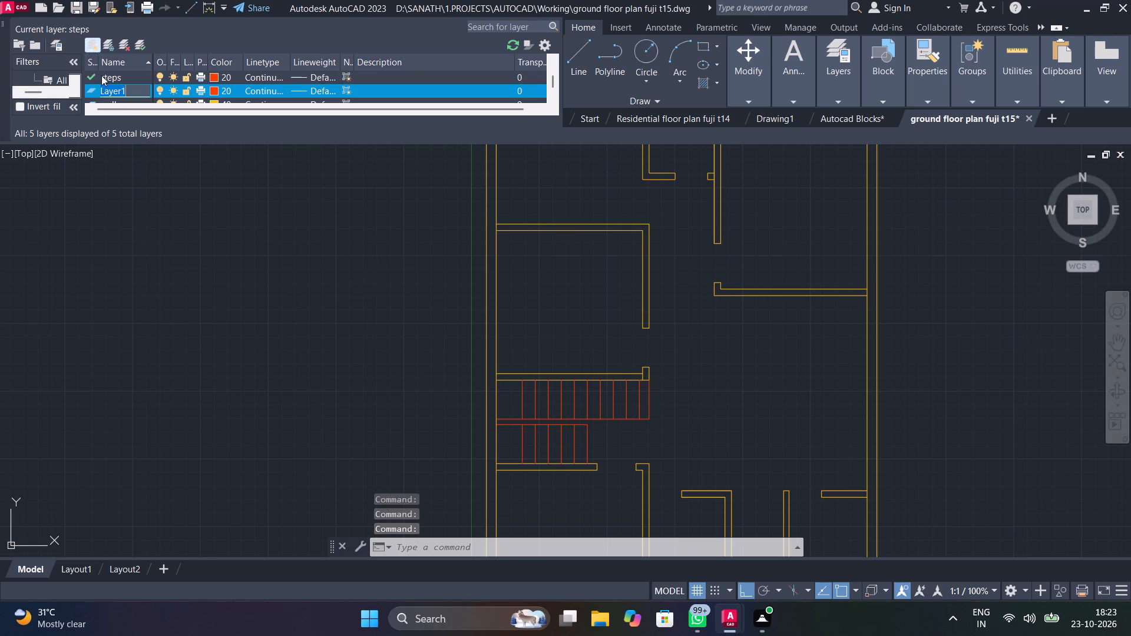
key("BackSpace")
key("BackSpace")
key("BackSpace")
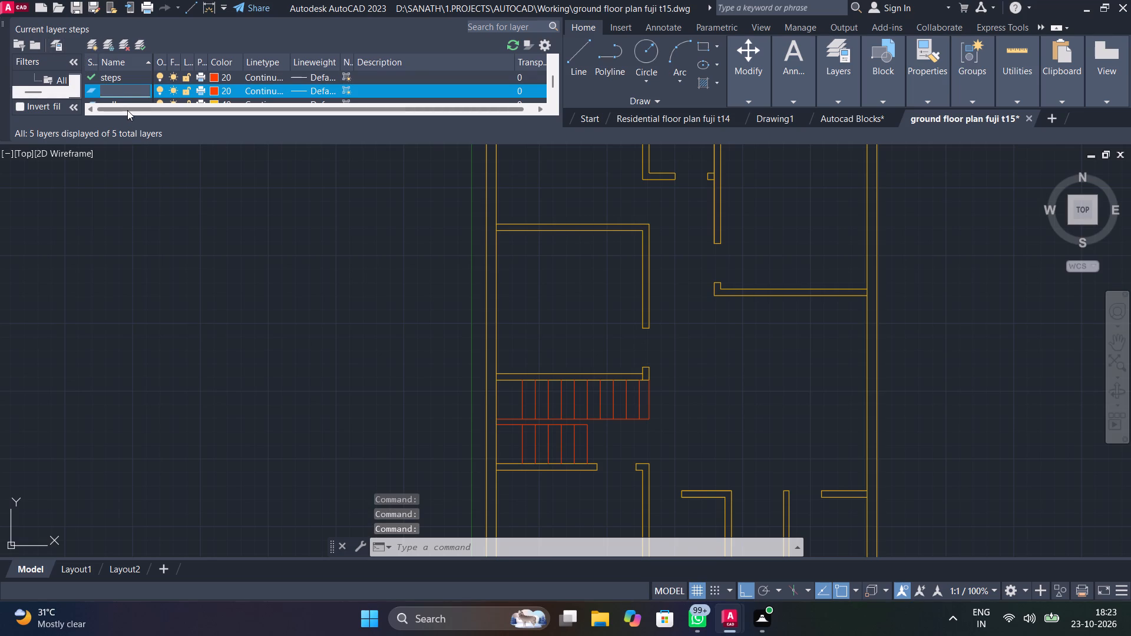
type("doors")
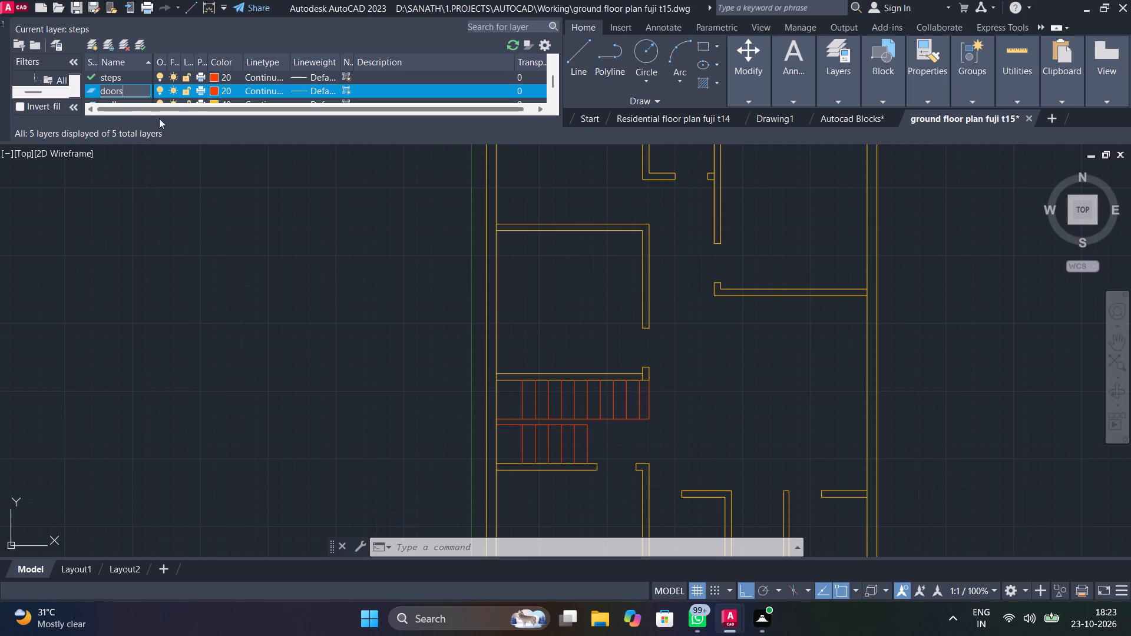
Set the doors layer's colour to magenta and close the layer properties.
left_click(213, 88)
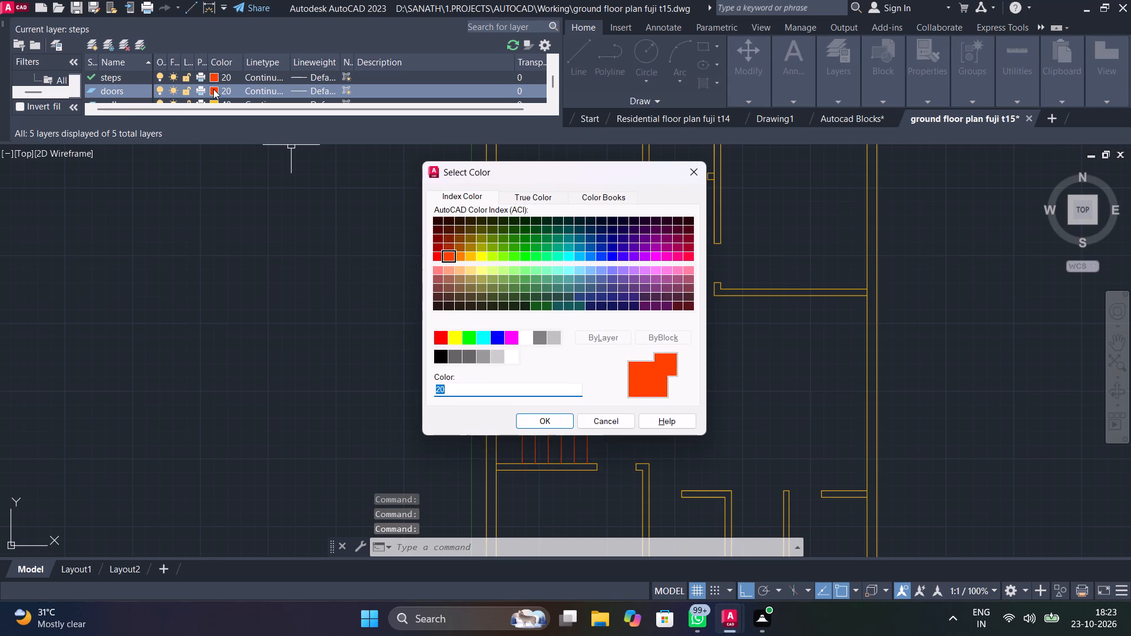
left_click(510, 343)
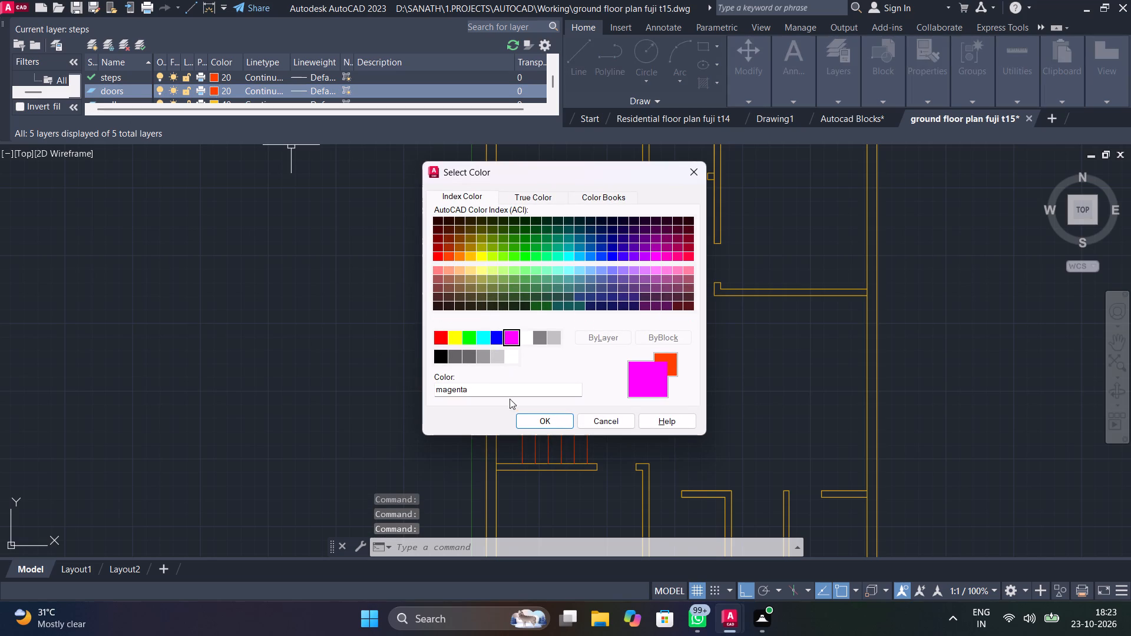
left_click(553, 422)
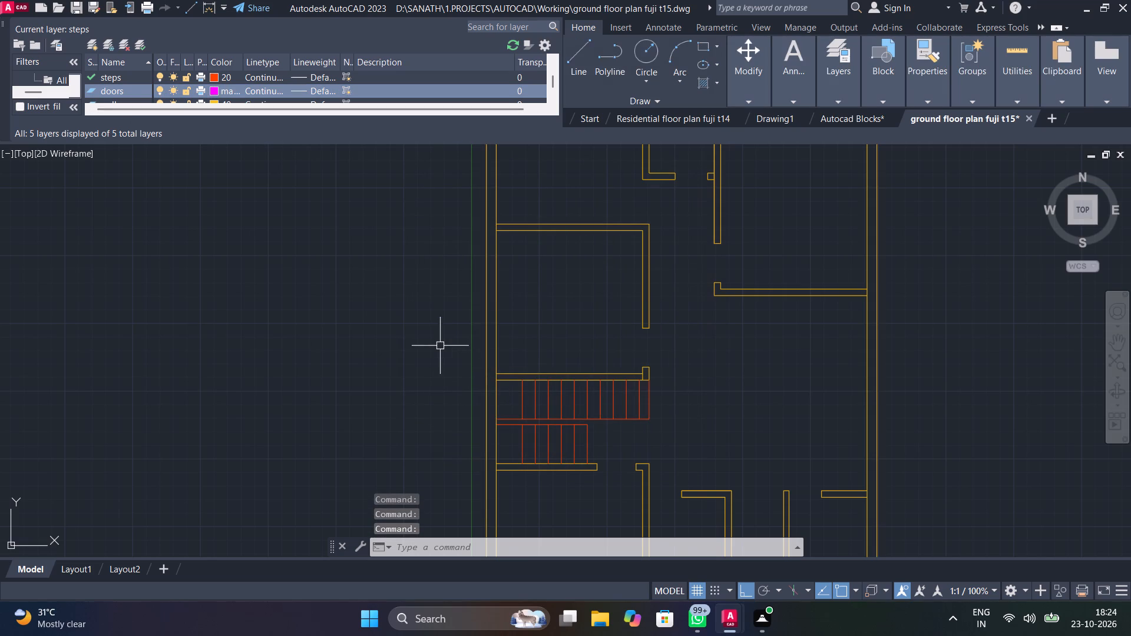
scroll(443, 370, "down", 2)
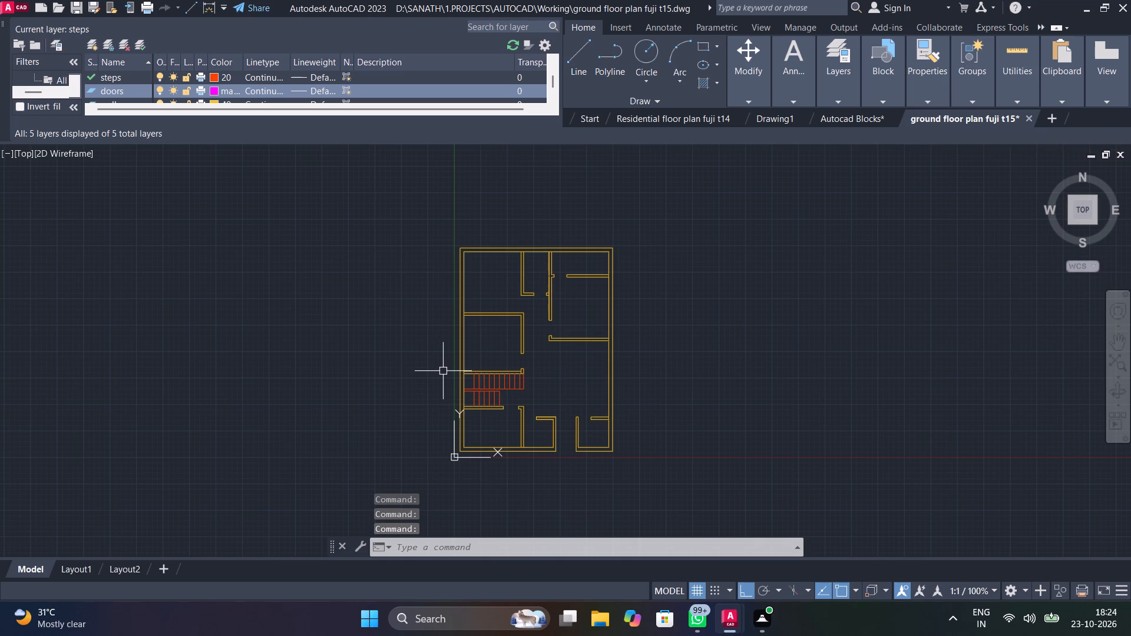
middle_click_drag(443, 370, 386, 316)
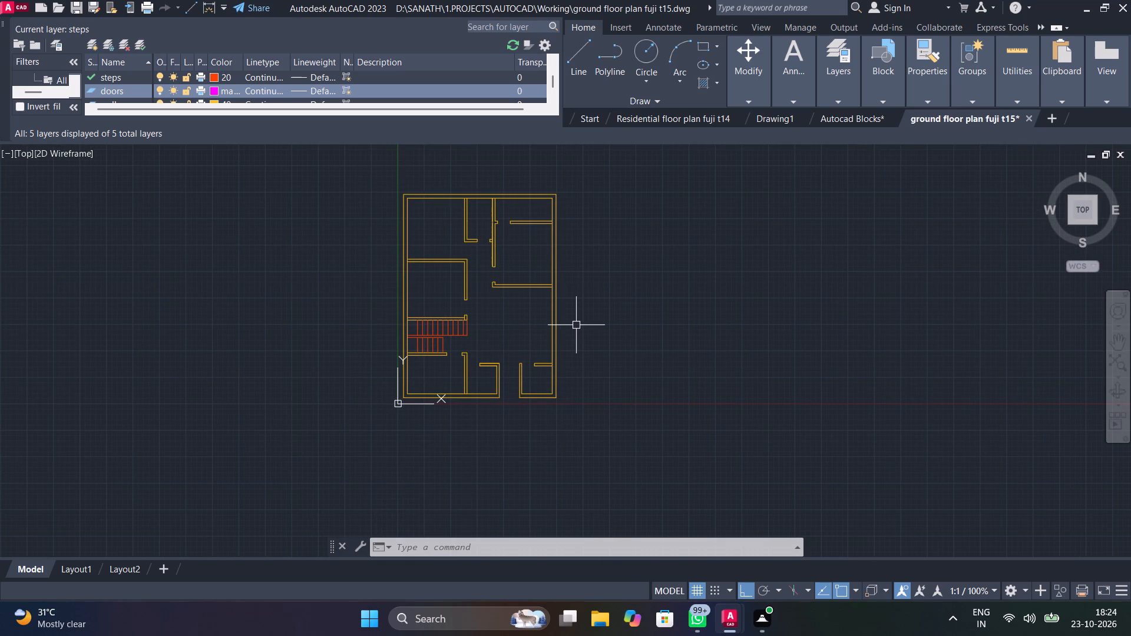
left_click(3, 22)
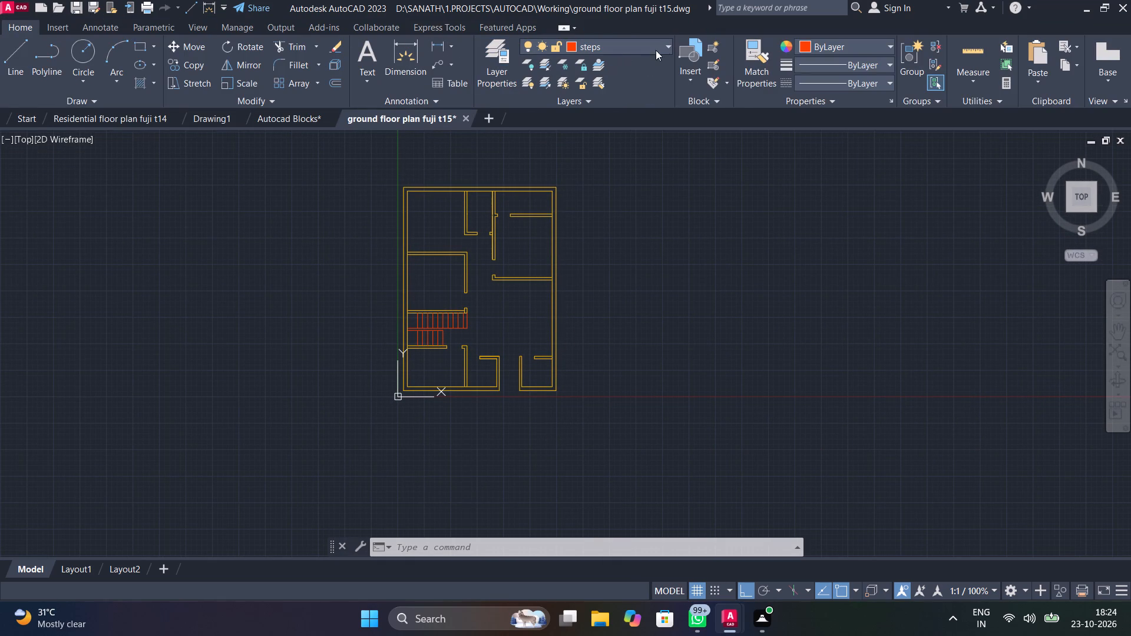
Make the doors layer current.
left_click(668, 46)
left_click(634, 97)
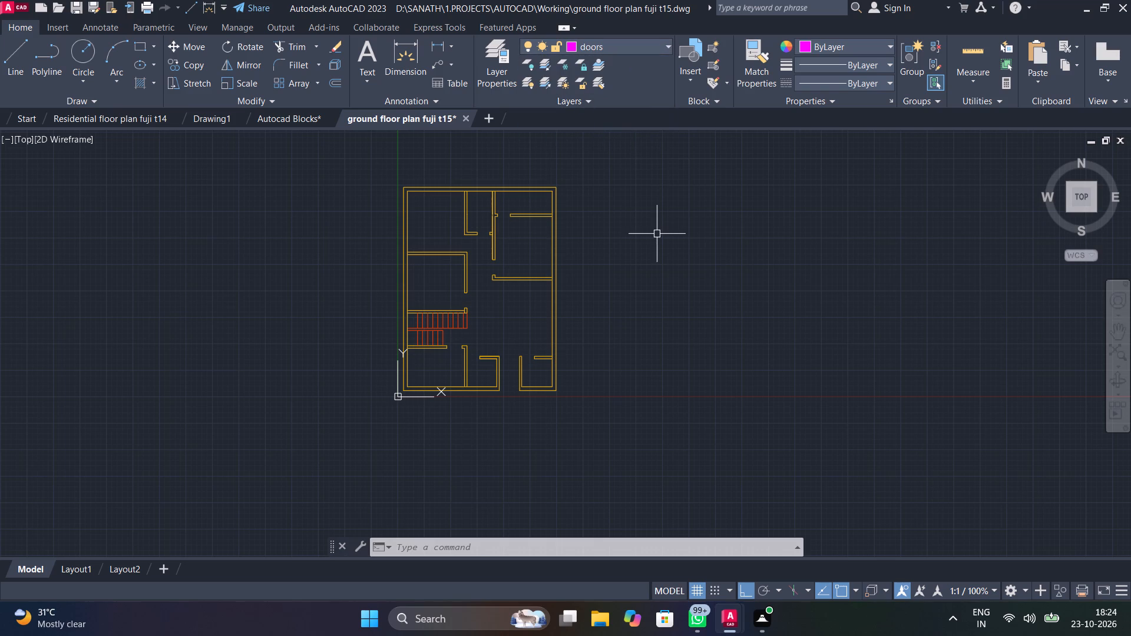
Insert the Door - Imperial block from the architectural tool palette in the empty space beside the plan, and close the palette.
key("ctrl+3")
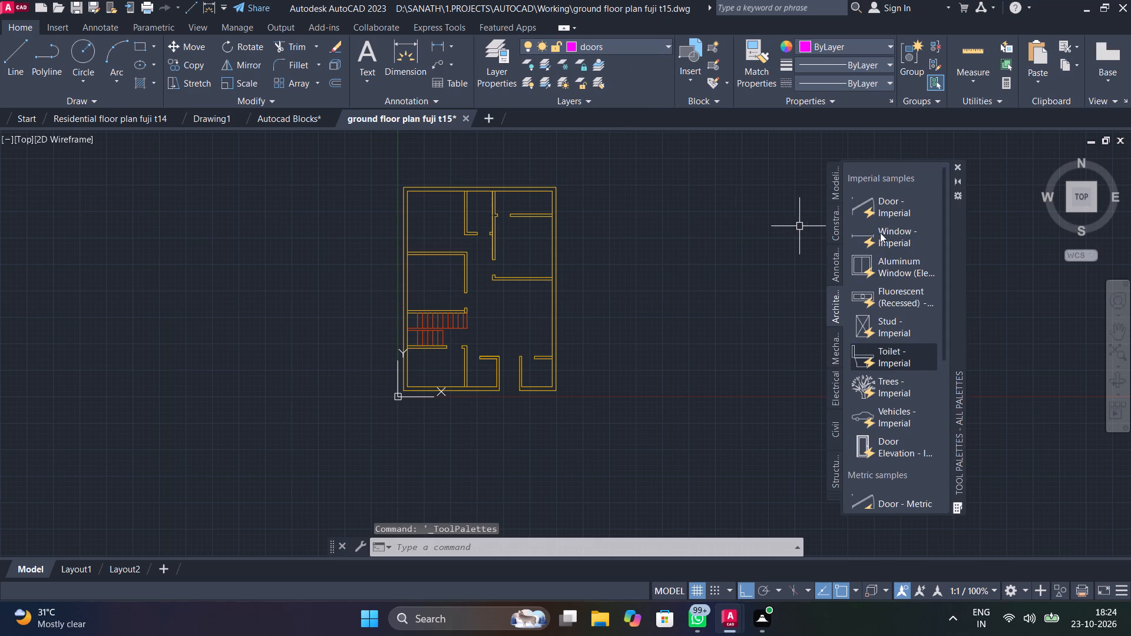
left_click(897, 213)
left_click(677, 322)
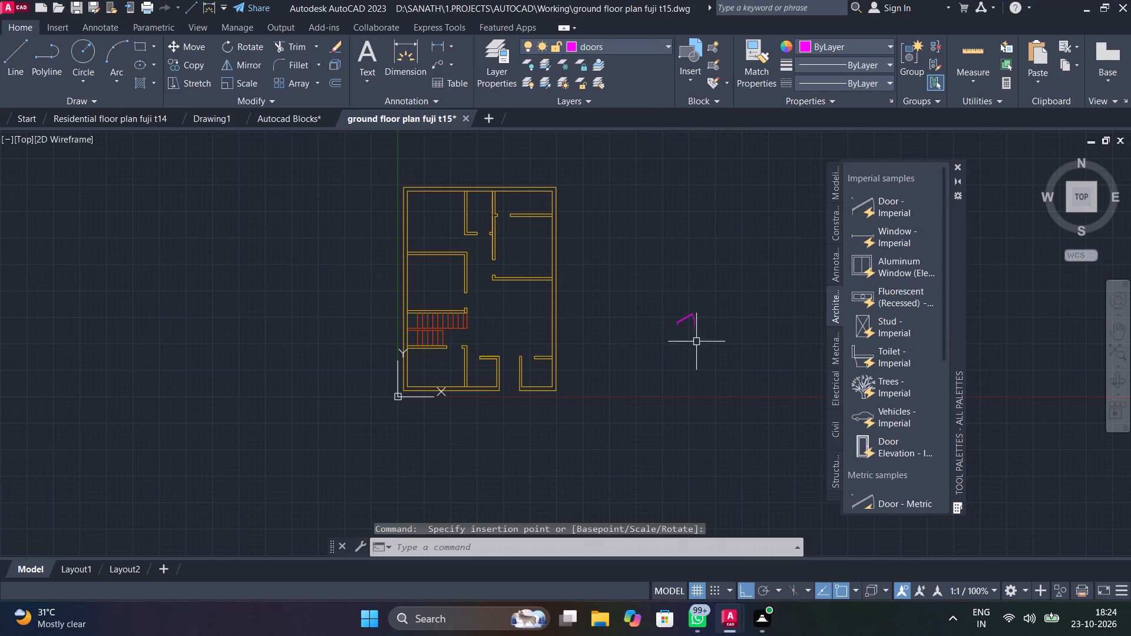
key("Escape")
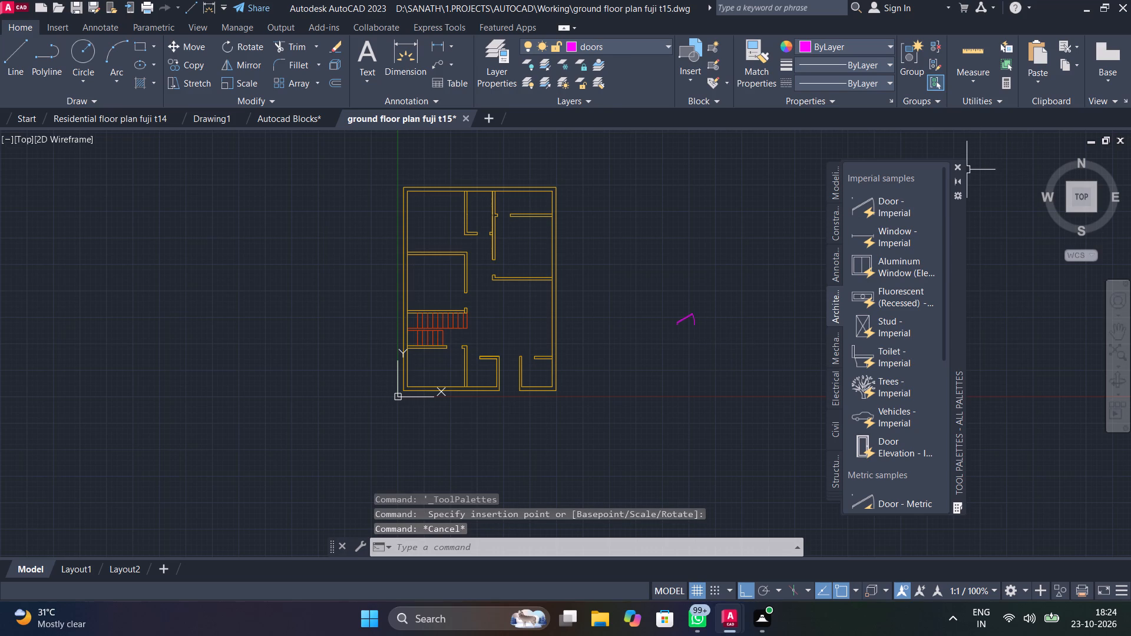
left_click(957, 169)
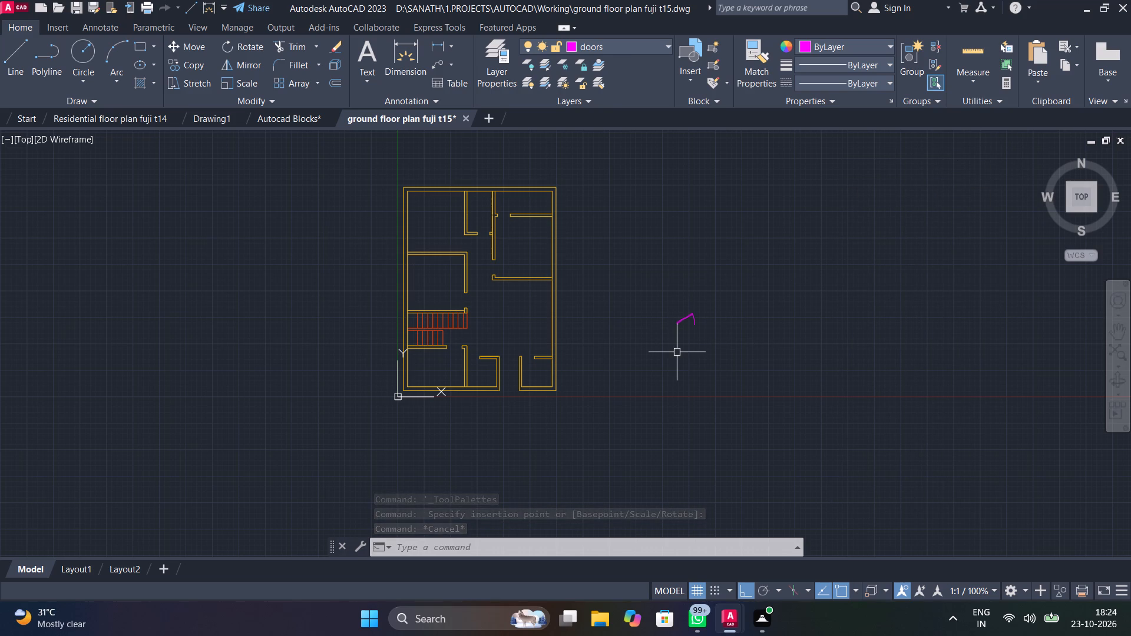
Set the inserted door block's swing to Open 90º.
scroll(677, 352, "up", 3)
middle_click_drag(658, 330, 716, 389)
left_click(773, 264)
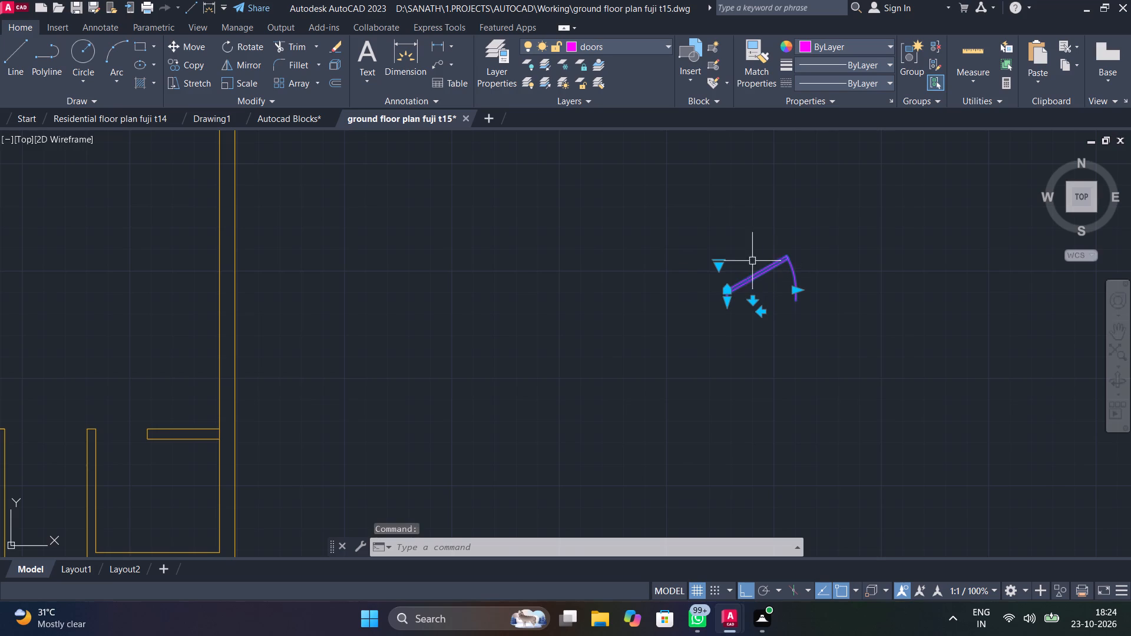
left_click(719, 266)
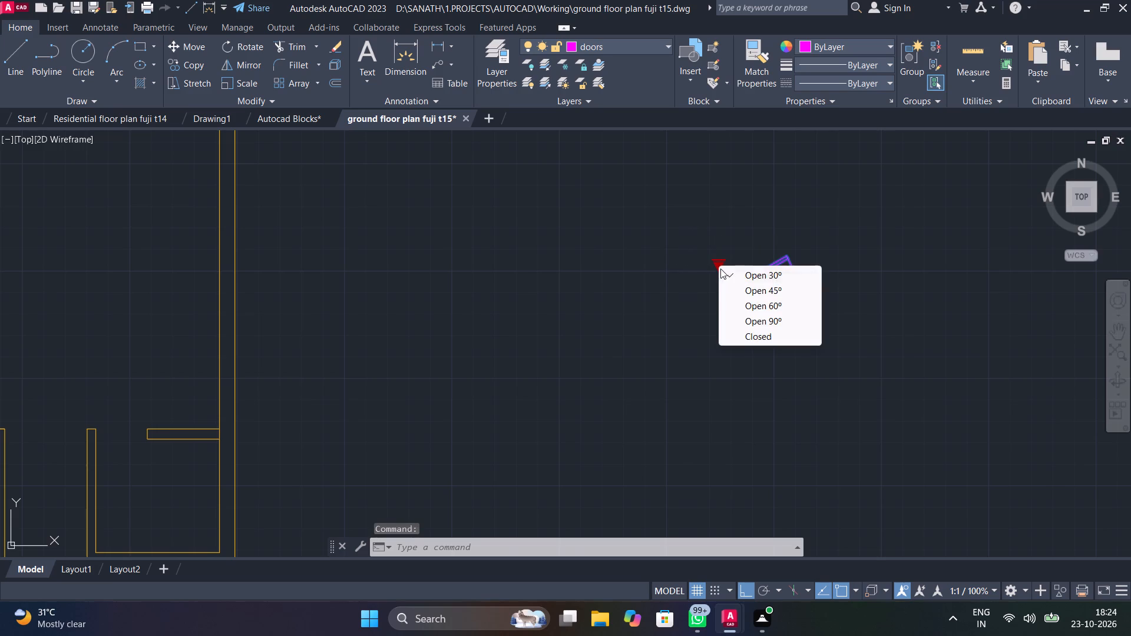
left_click(760, 322)
key("Escape")
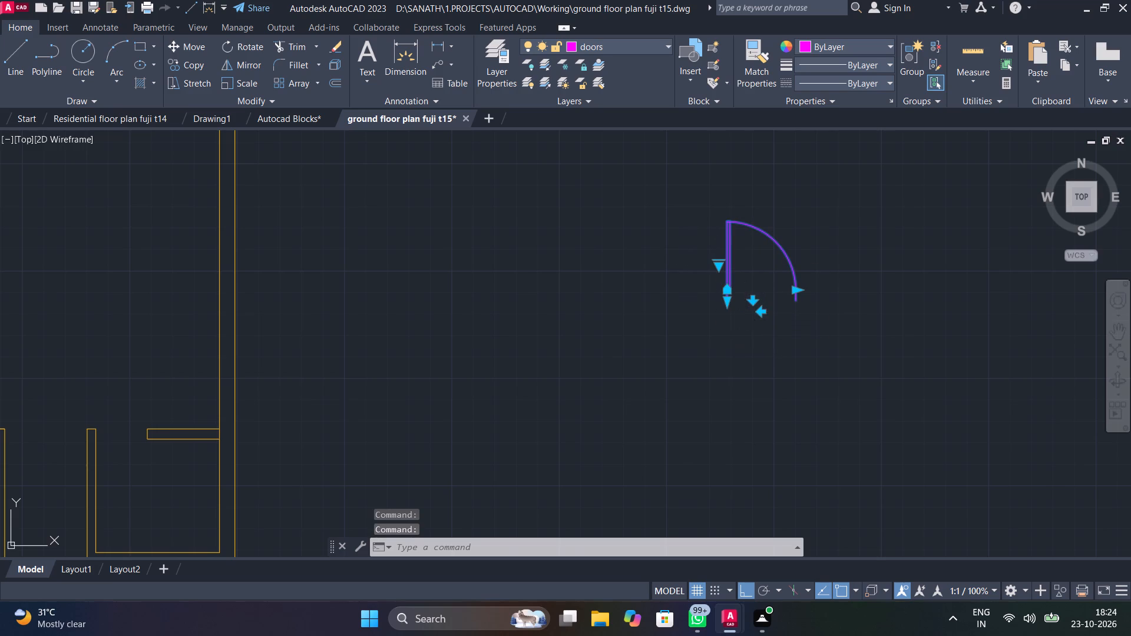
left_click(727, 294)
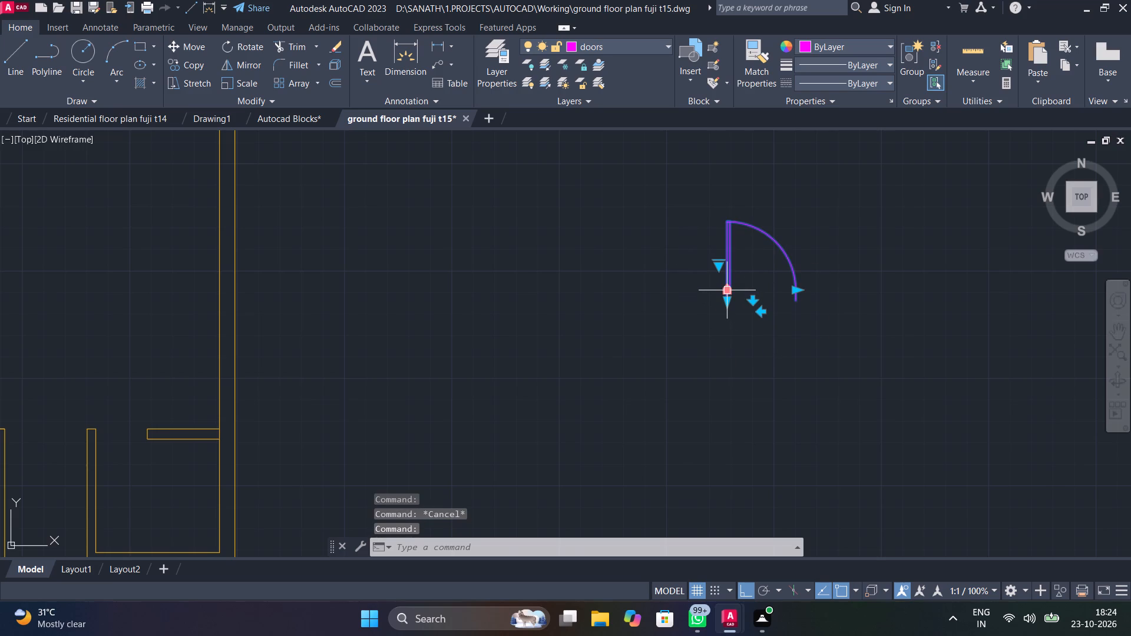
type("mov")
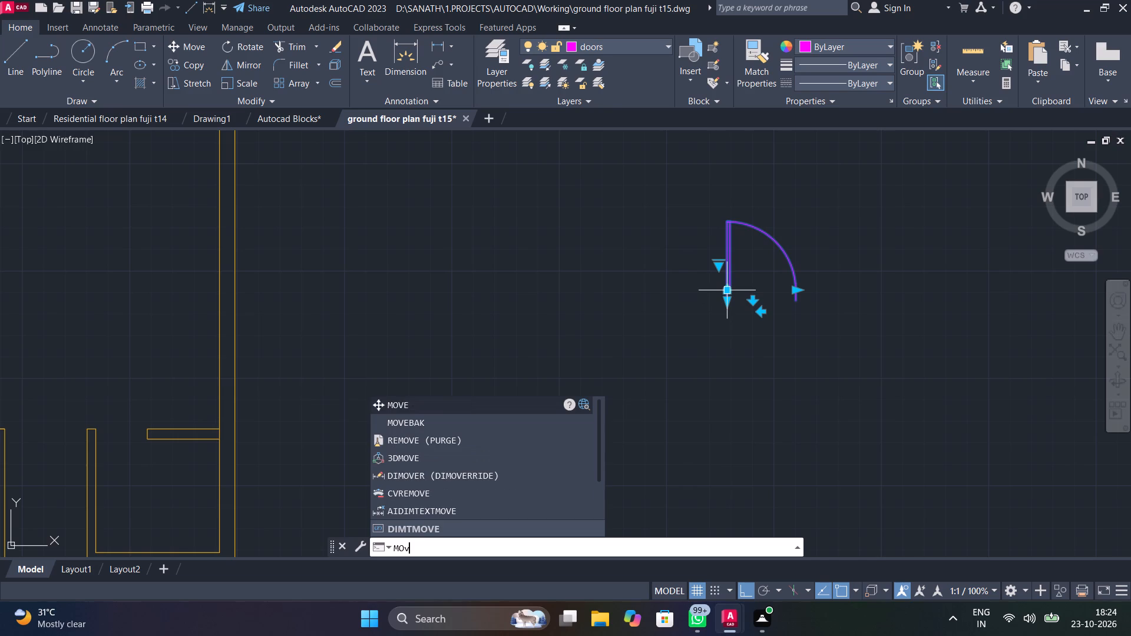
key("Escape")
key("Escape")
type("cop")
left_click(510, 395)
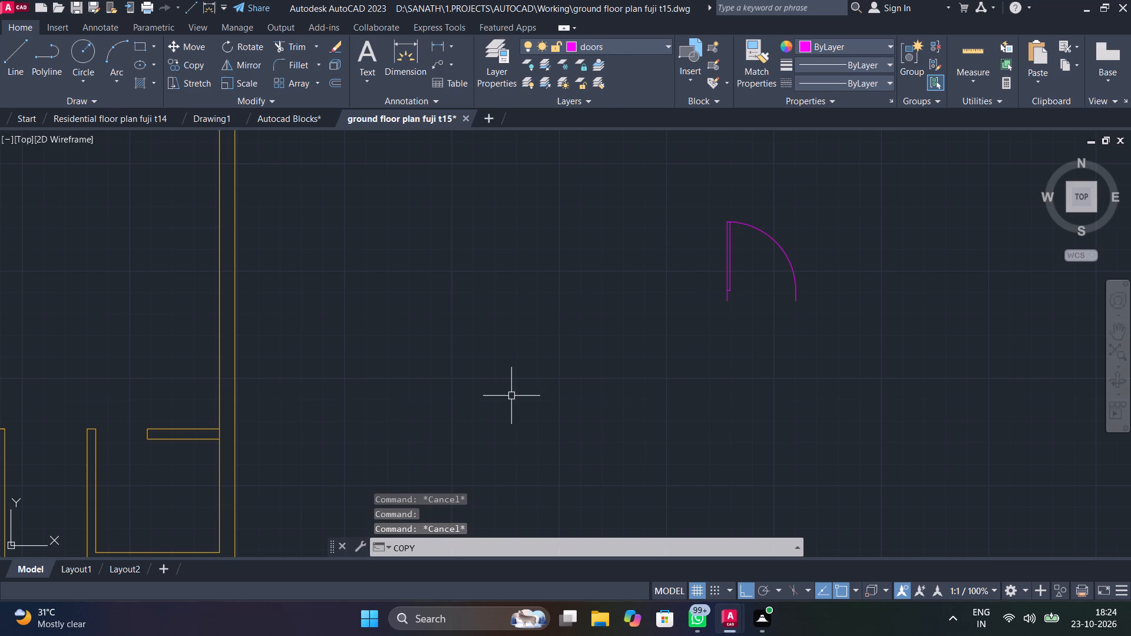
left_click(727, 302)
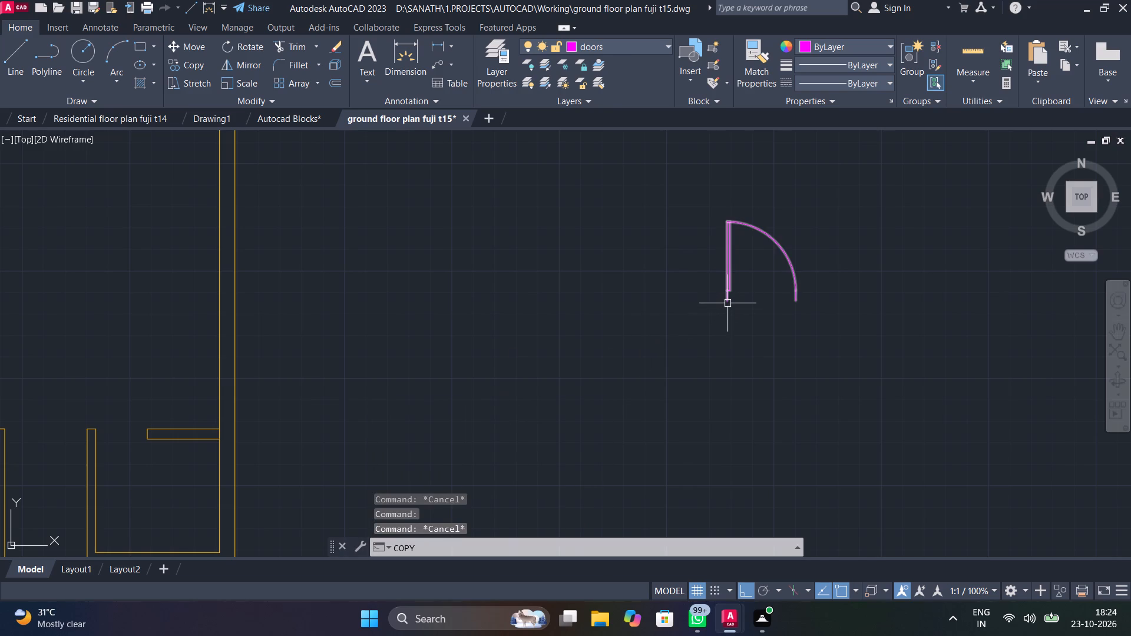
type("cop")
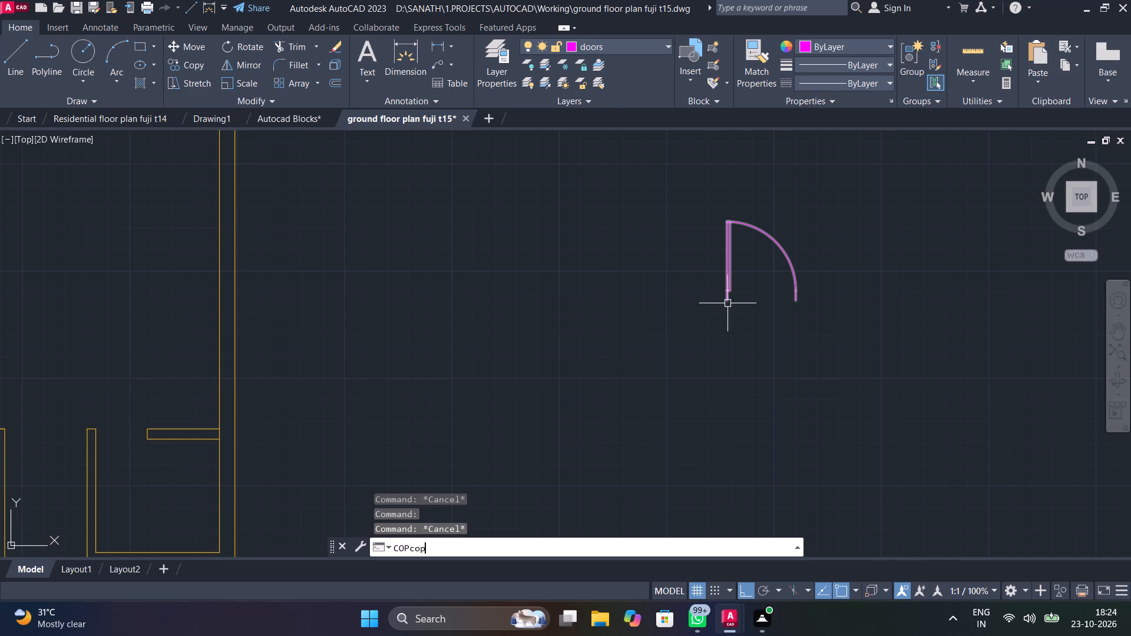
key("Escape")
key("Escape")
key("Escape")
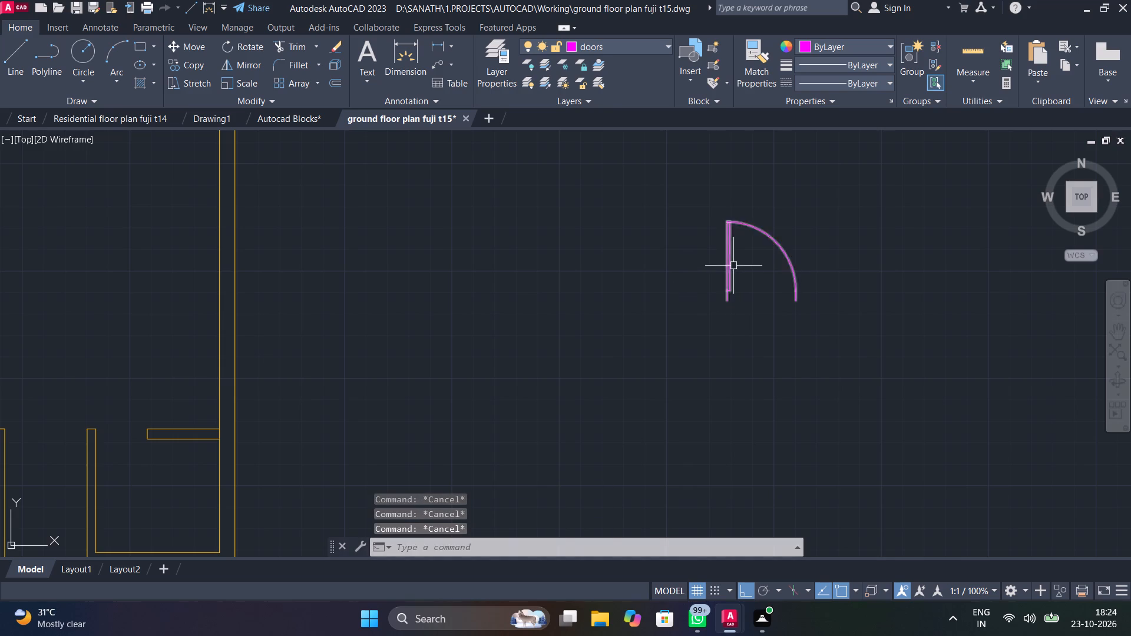
Copy the door from its lower hinge-side corner, with ortho off, to the lower corner of the wall stub beside the lower stair flight.
left_click(734, 263)
left_click(727, 274)
type("cop")
left_click(482, 406)
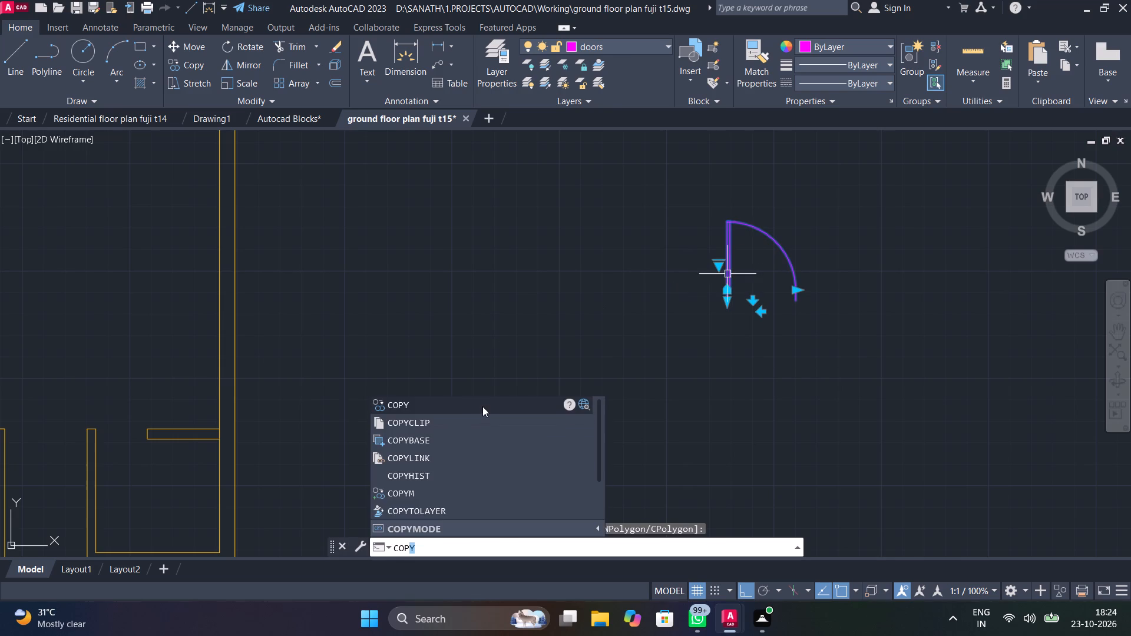
left_click(728, 303)
scroll(606, 362, "down", 4)
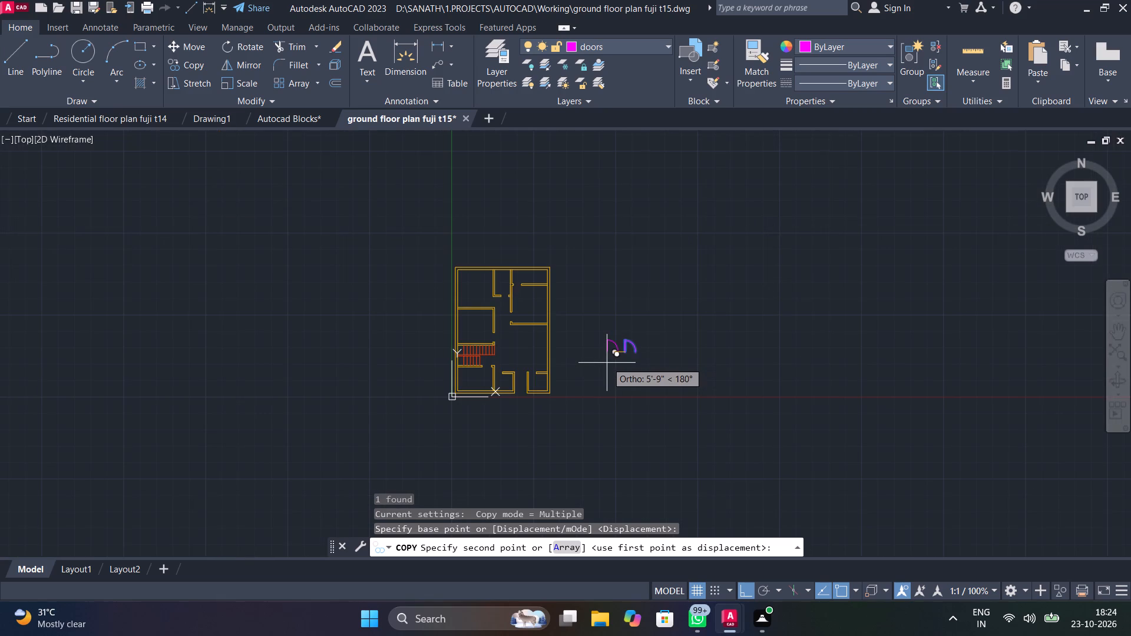
key("F8")
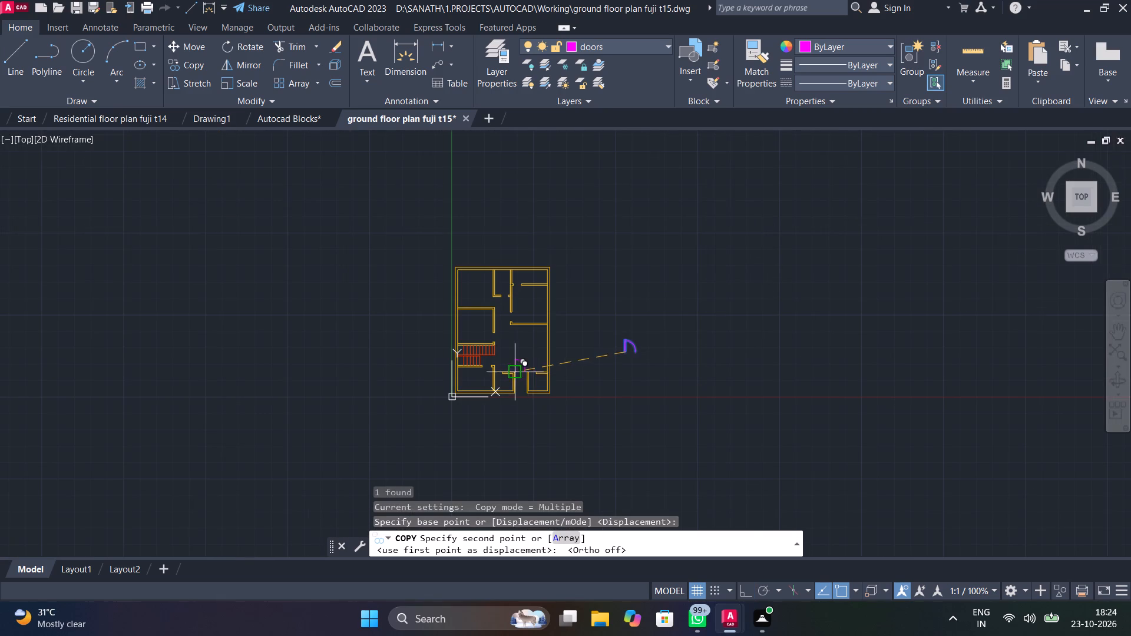
scroll(513, 375, "up", 4)
scroll(348, 315, "up", 4)
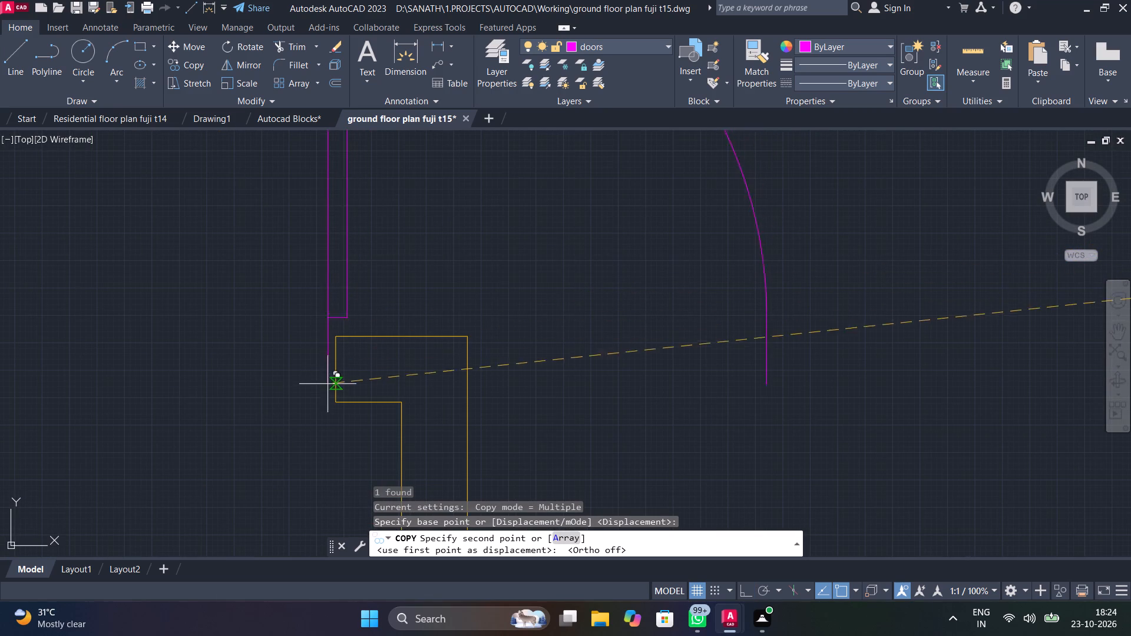
left_click(333, 400)
Place door copies at the free wall ends of the two small bottom rooms flanking the entrance passage, on each end's lower corner.
scroll(562, 394, "down", 3)
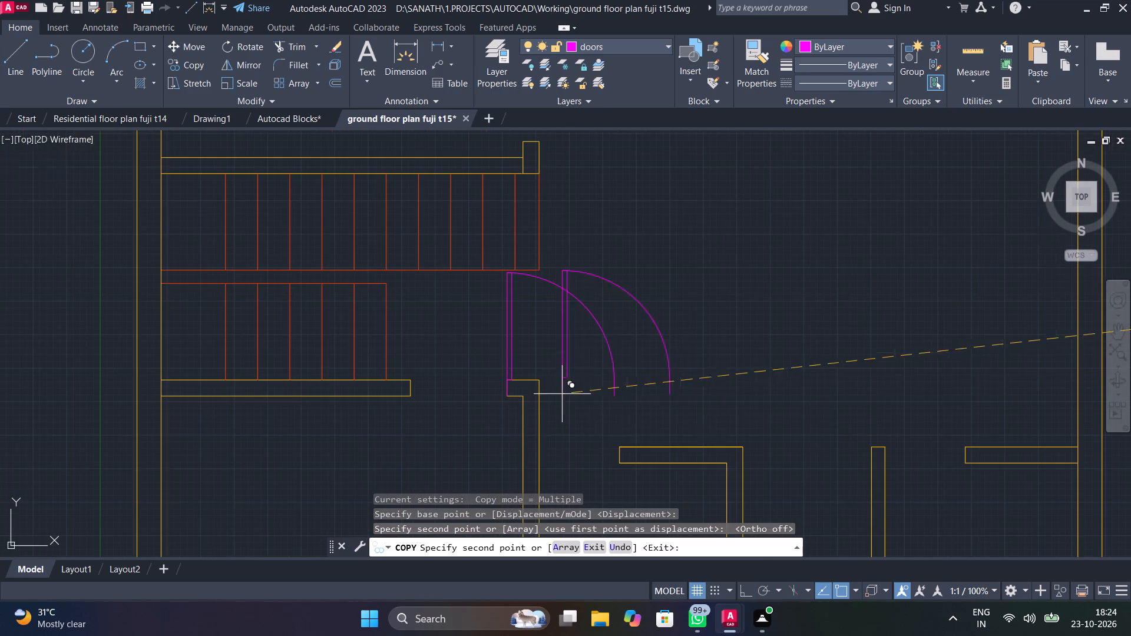
middle_click_drag(618, 457, 607, 408)
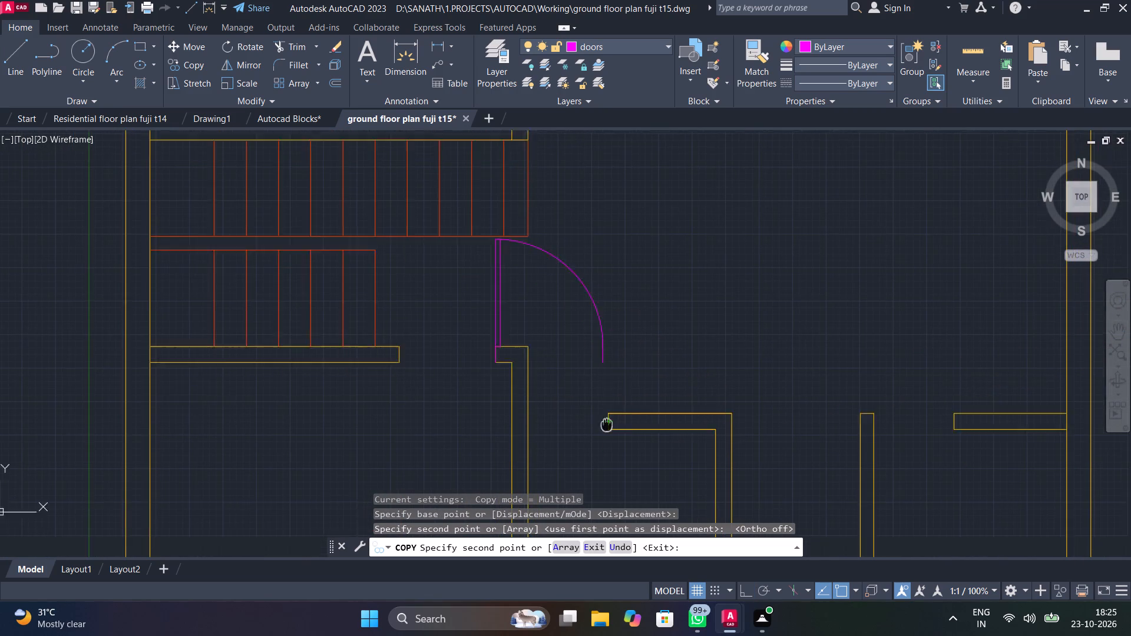
middle_click_drag(607, 408, 607, 382)
scroll(612, 400, "up", 4)
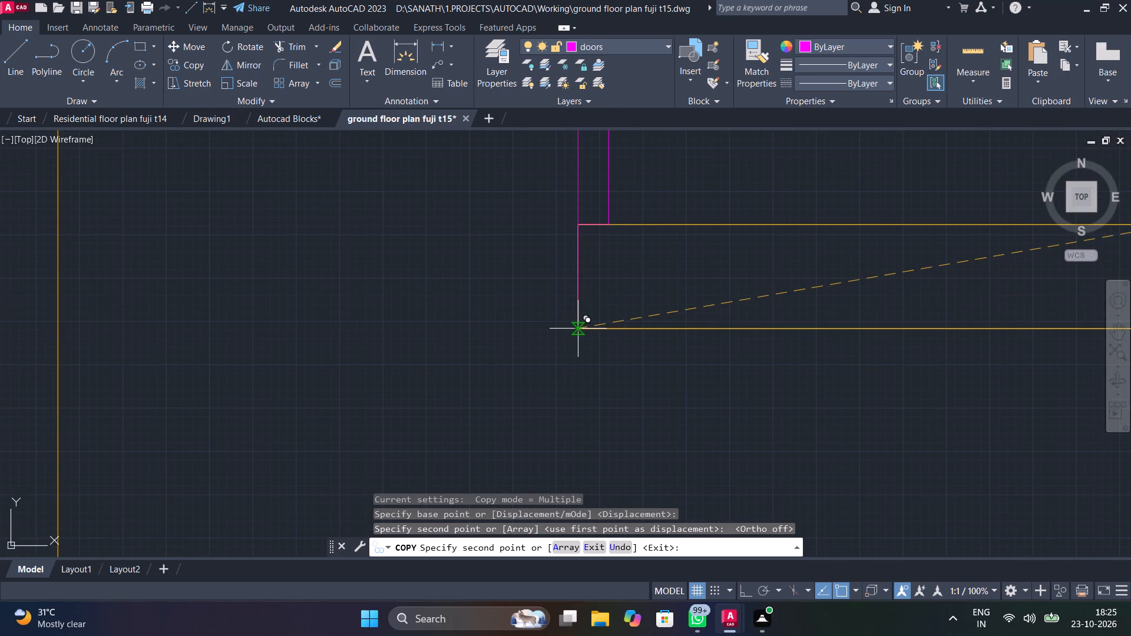
left_click(574, 331)
scroll(671, 352, "down", 5)
middle_click_drag(869, 344, 783, 334)
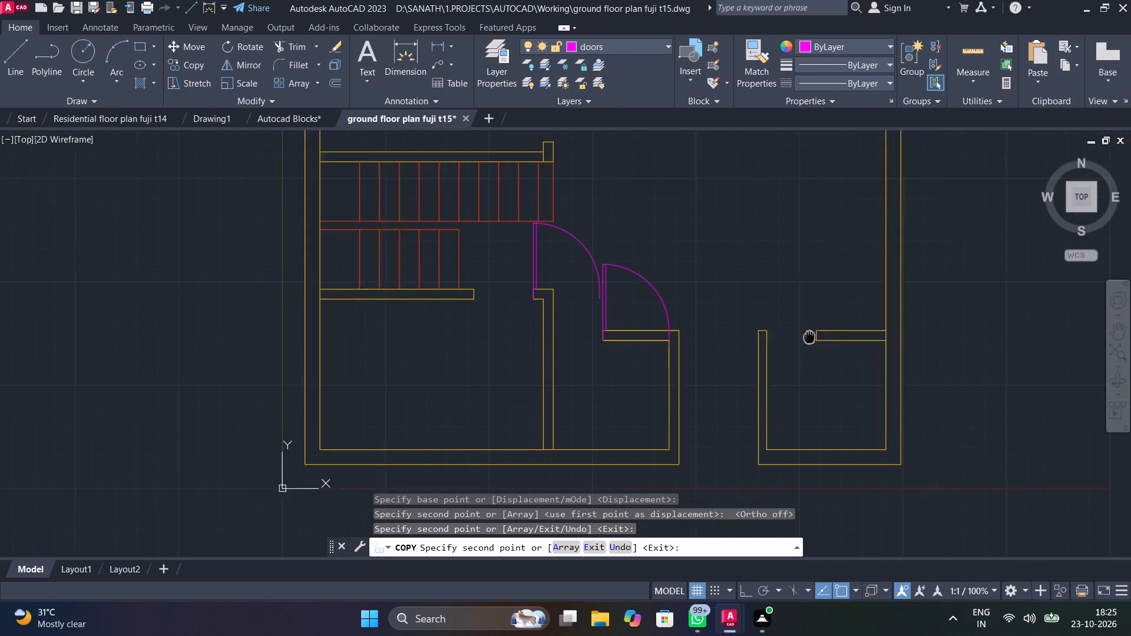
middle_click_drag(783, 334, 448, 329)
scroll(449, 325, "up", 4)
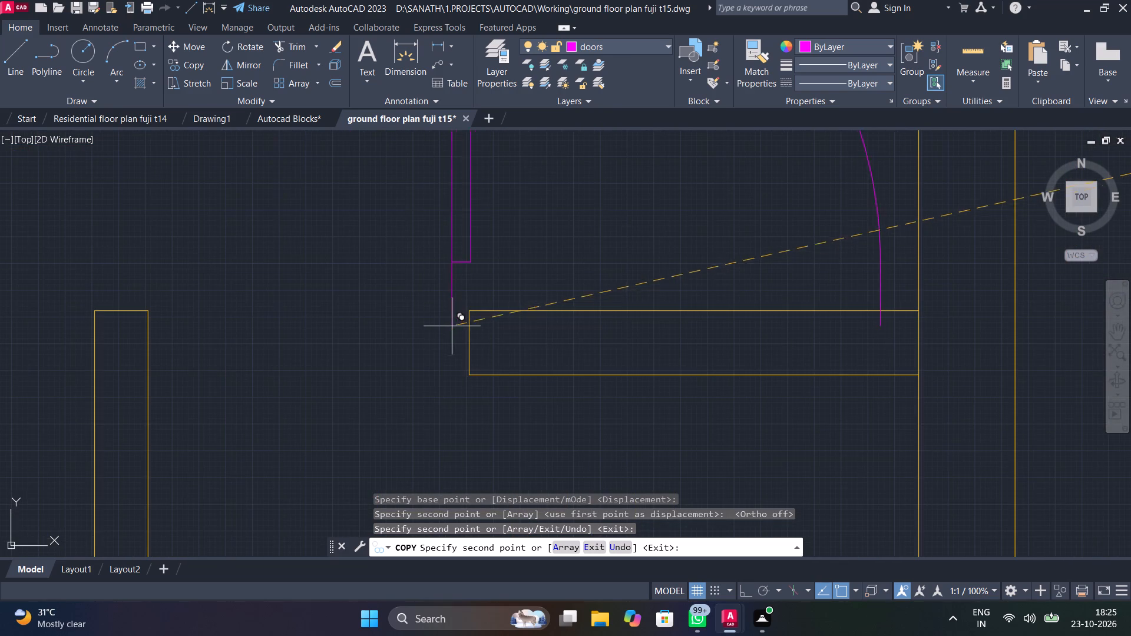
left_click(469, 373)
Place door copies on the lower jambs of the openings to the room above the stairs and the upper-right room, at each stub's passage or room-side corner.
scroll(438, 332, "down", 6)
middle_click_drag(427, 322, 531, 396)
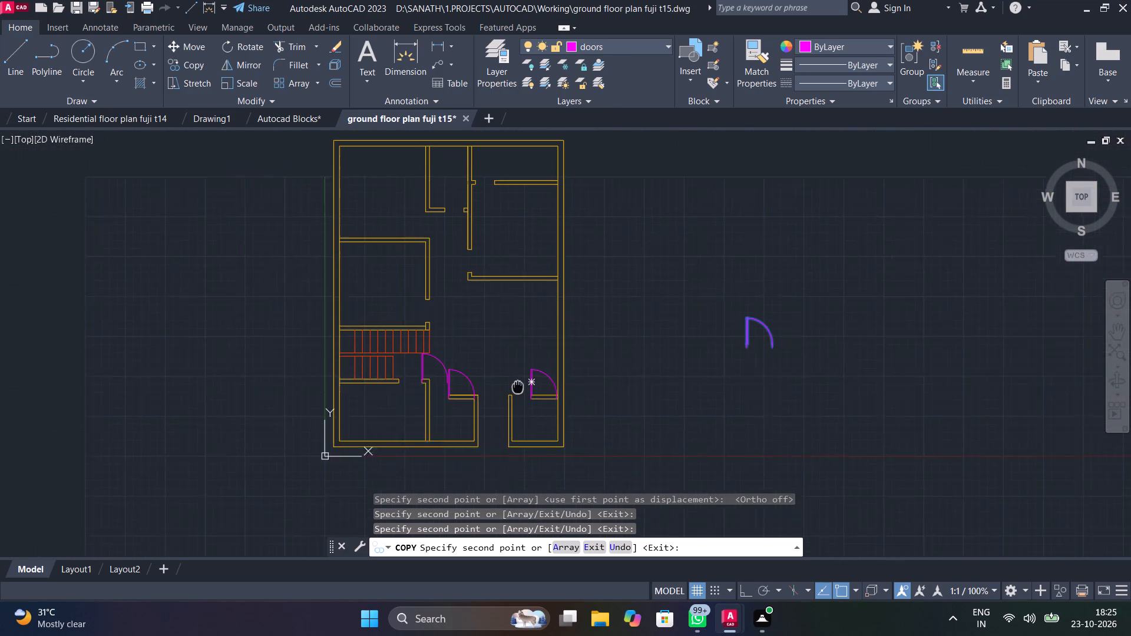
middle_click_drag(531, 396, 543, 406)
scroll(431, 332, "up", 4)
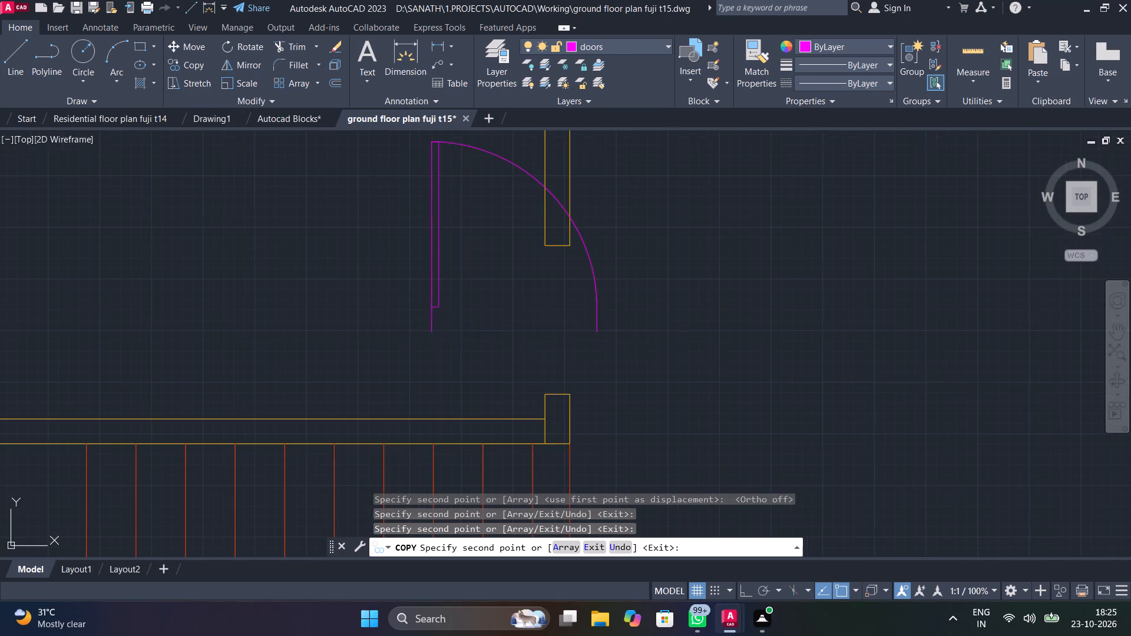
left_click(573, 392)
scroll(678, 311, "up", 1)
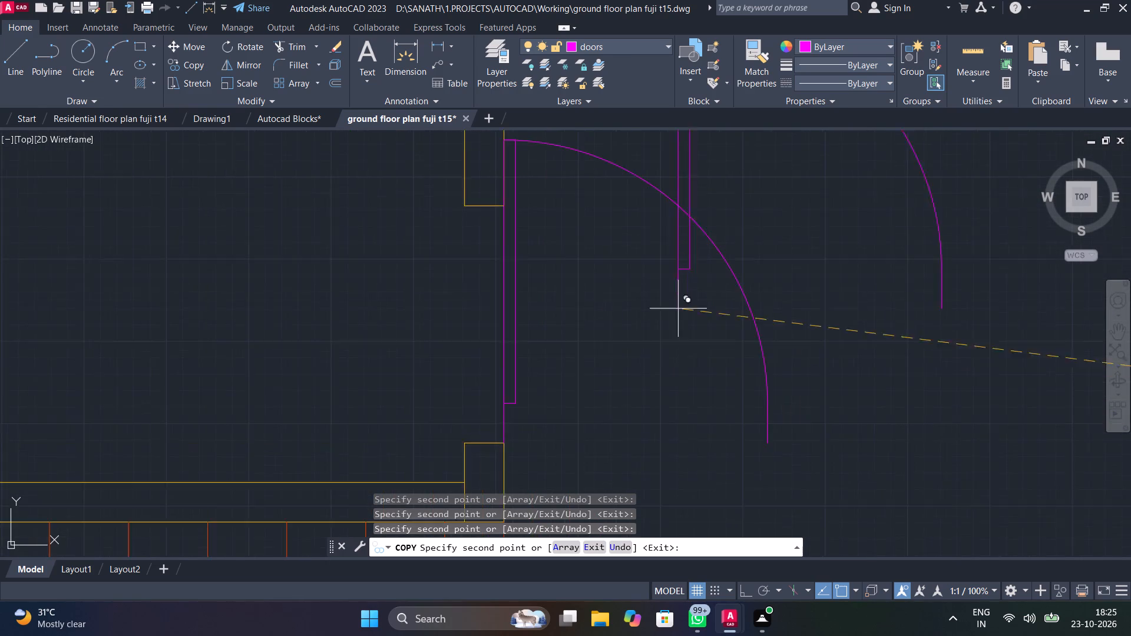
middle_click_drag(678, 307, 560, 573)
scroll(557, 438, "down", 3)
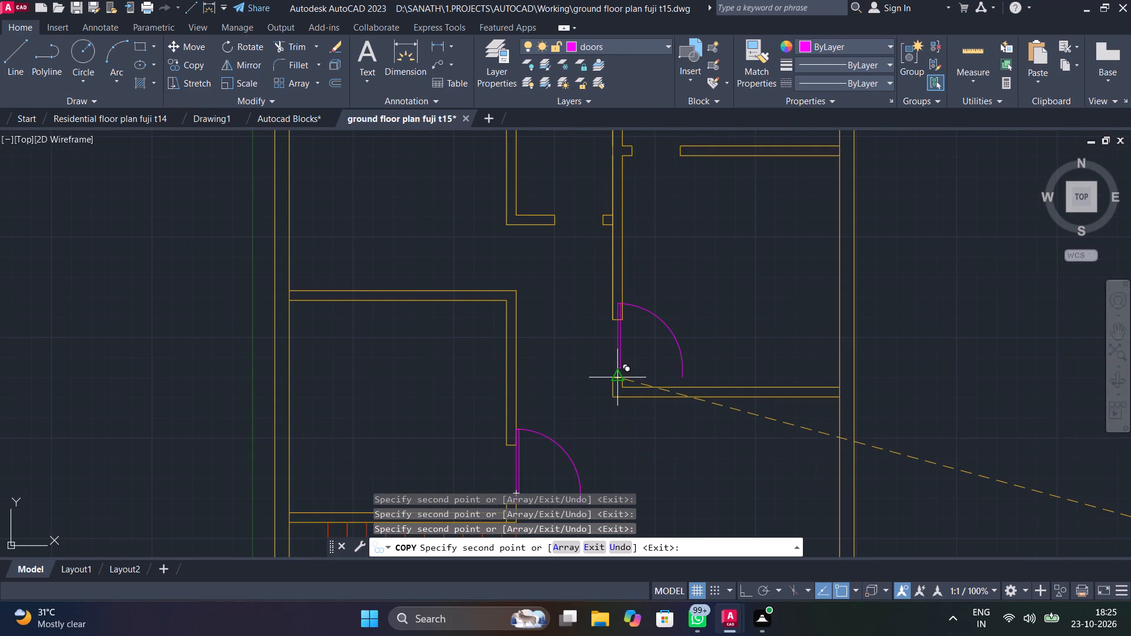
scroll(618, 375, "up", 4)
left_click(630, 396)
Place a door copy on the lower corner of the short wall stub at the top-right small room's opening and finish copying.
scroll(336, 353, "down", 6)
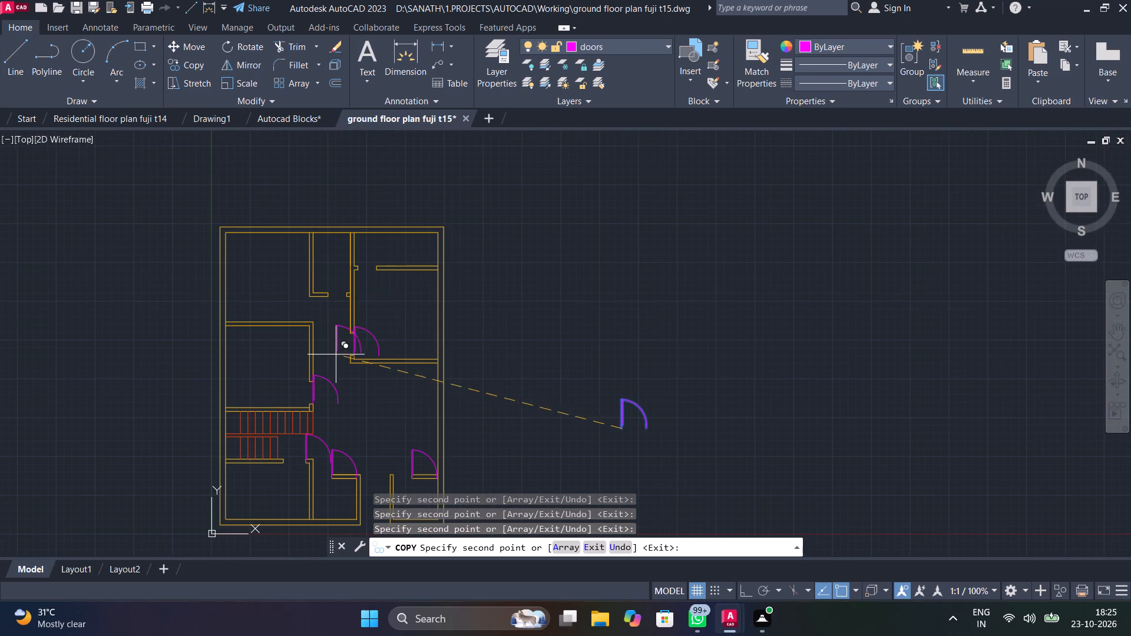
scroll(358, 257, "up", 4)
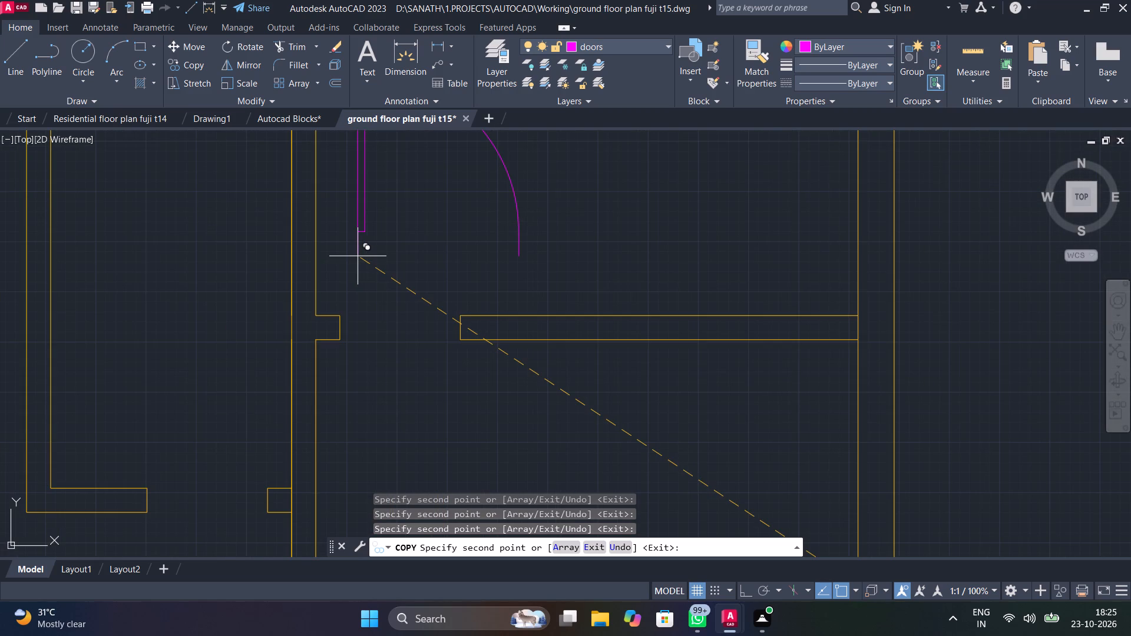
scroll(359, 263, "up", 2)
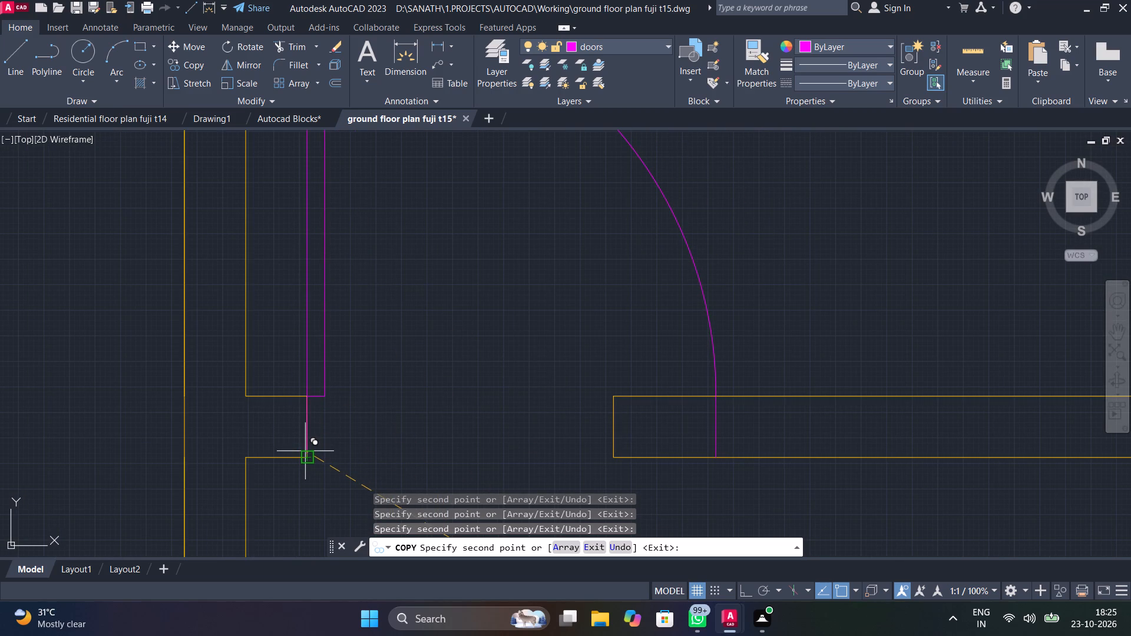
left_click(305, 450)
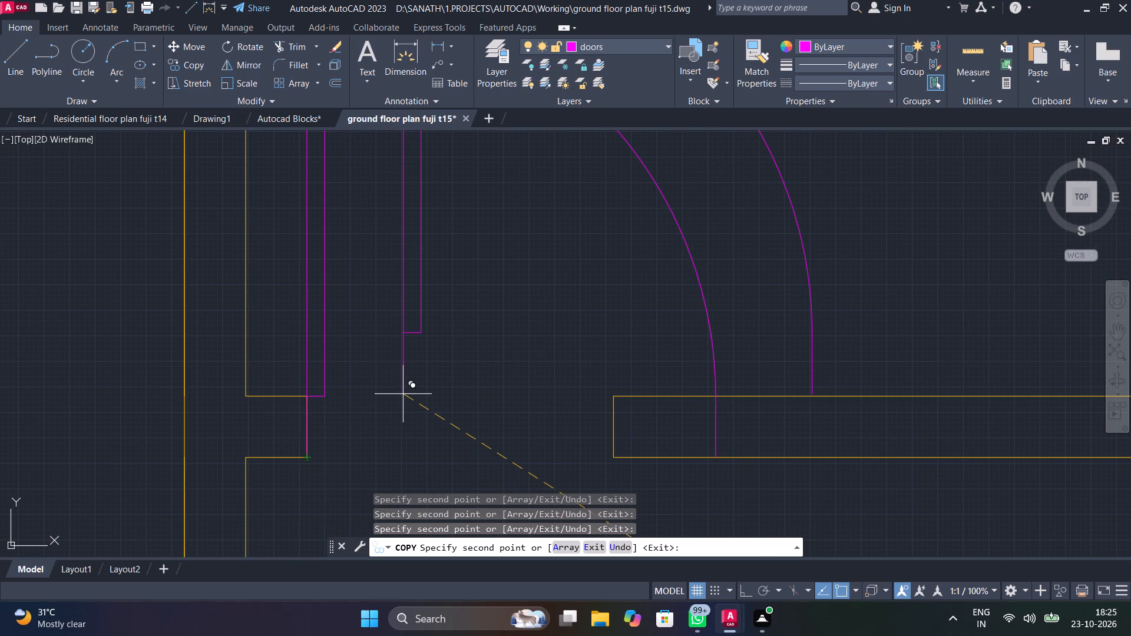
key("Escape")
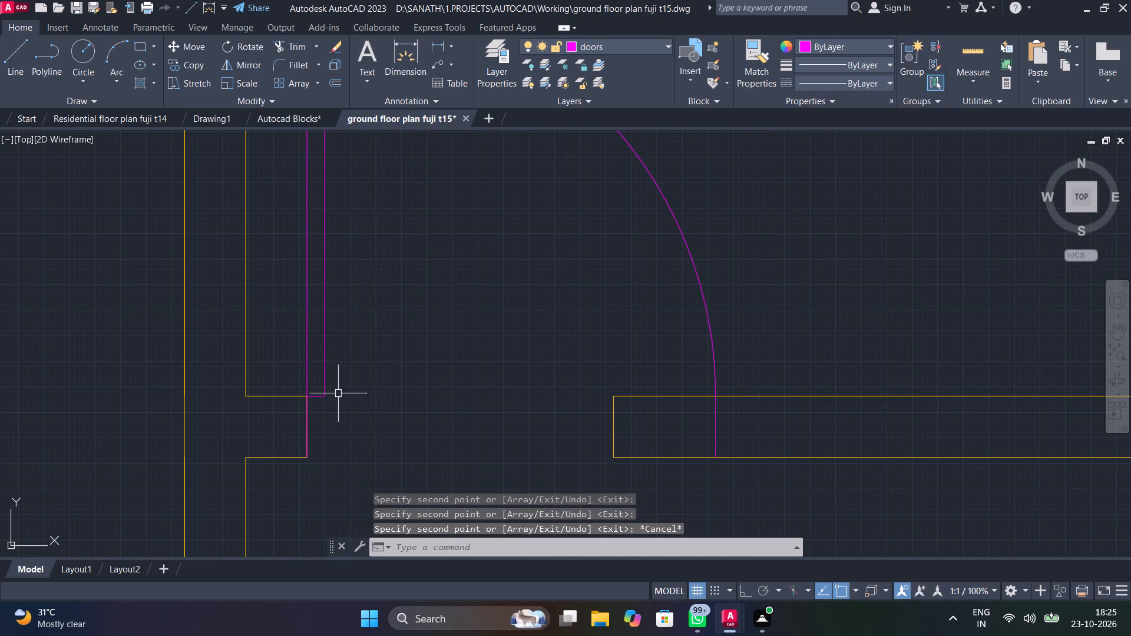
Copy the top-right small room's door from its lower hinge-side corner to the lower corner of the narrow top-middle room's short stub.
left_click(330, 368)
left_click(323, 373)
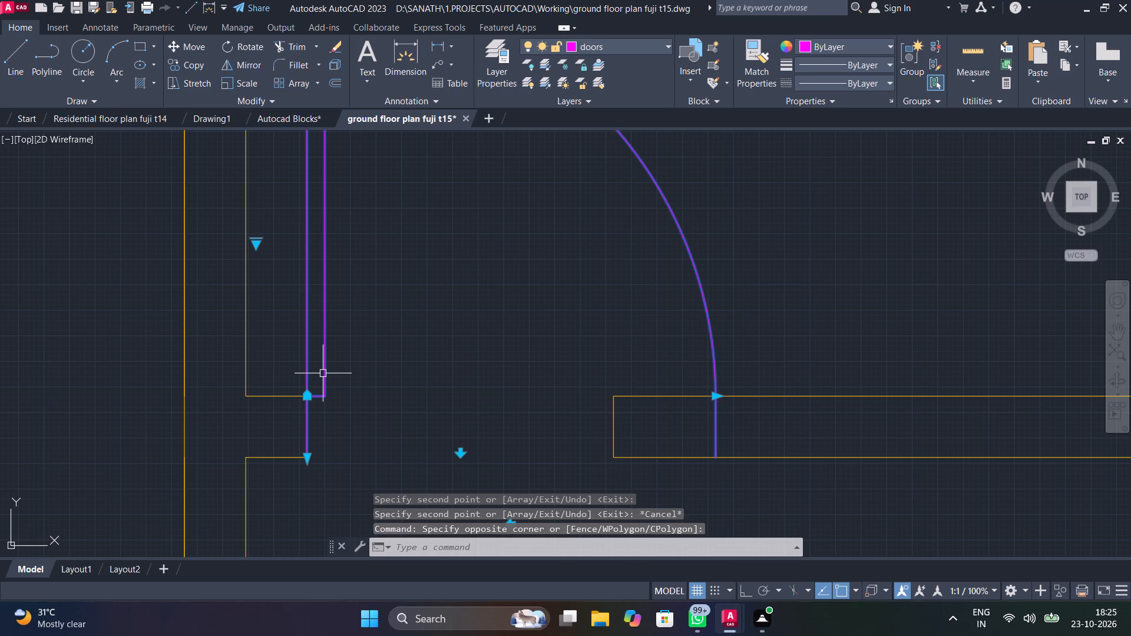
type("cop")
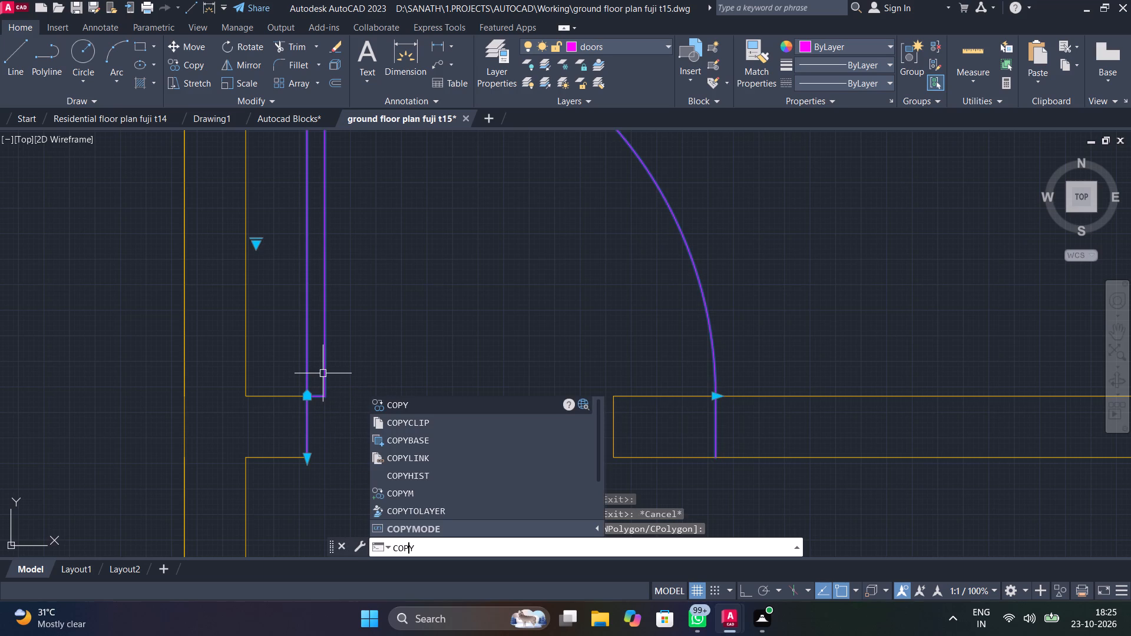
left_click(404, 405)
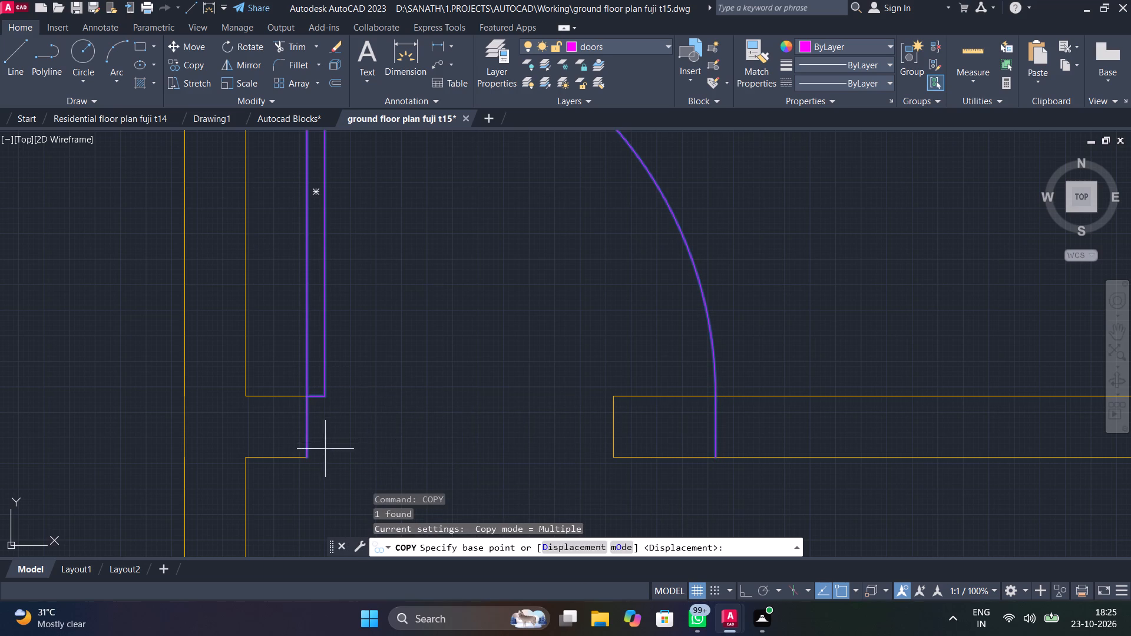
left_click(310, 458)
scroll(327, 407, "down", 6)
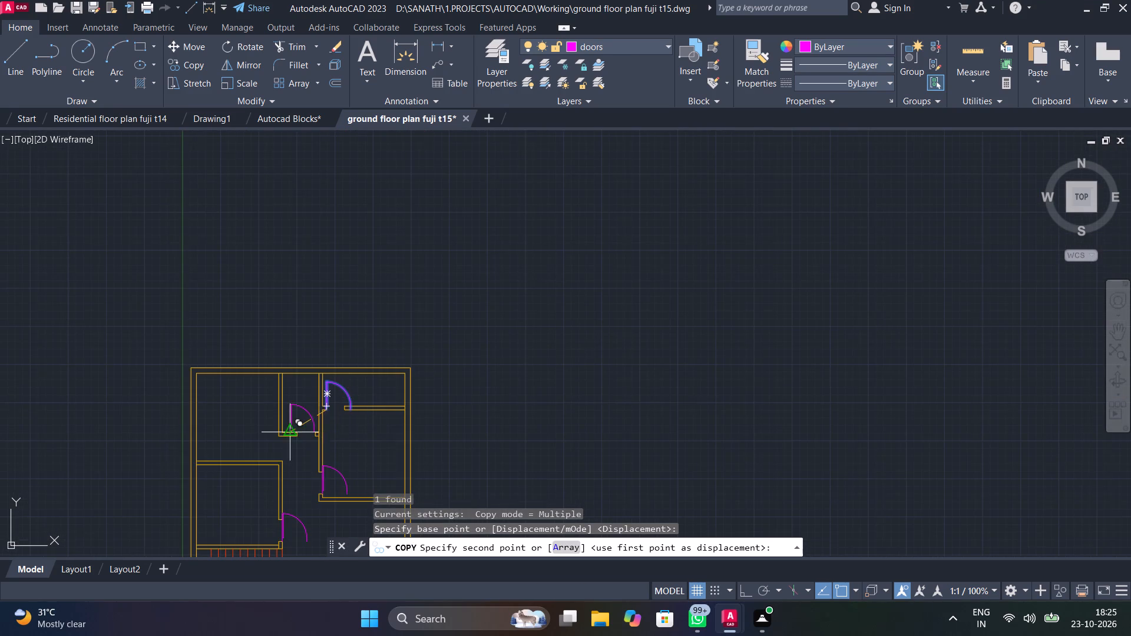
scroll(289, 432, "up", 3)
middle_click_drag(397, 438, 409, 370)
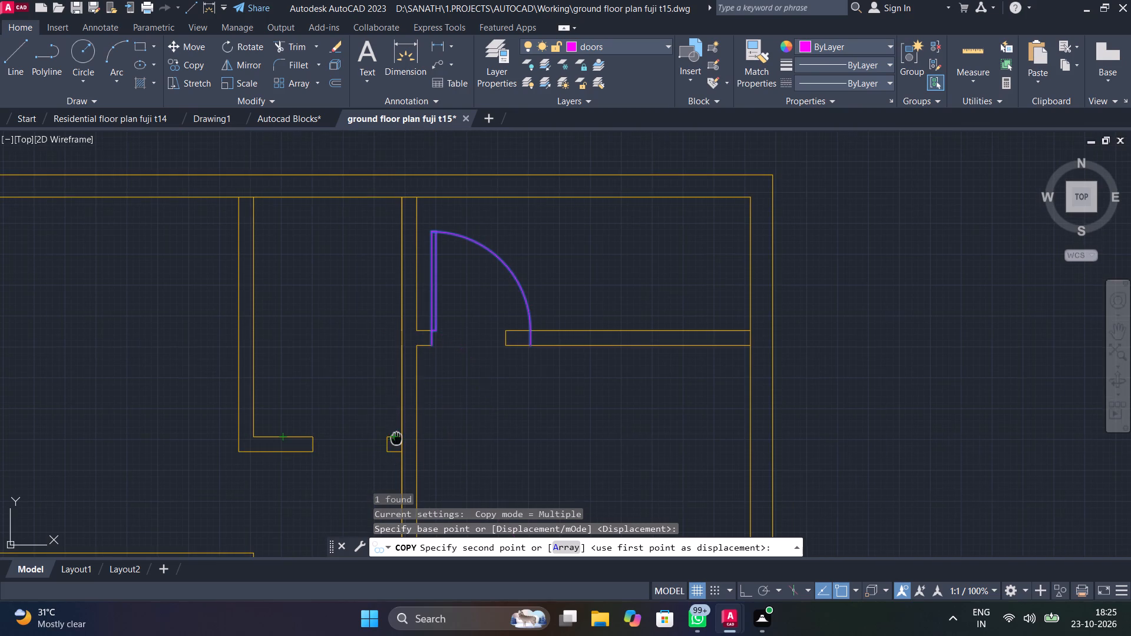
middle_click_drag(409, 370, 416, 353)
scroll(417, 358, "up", 5)
left_click(289, 471)
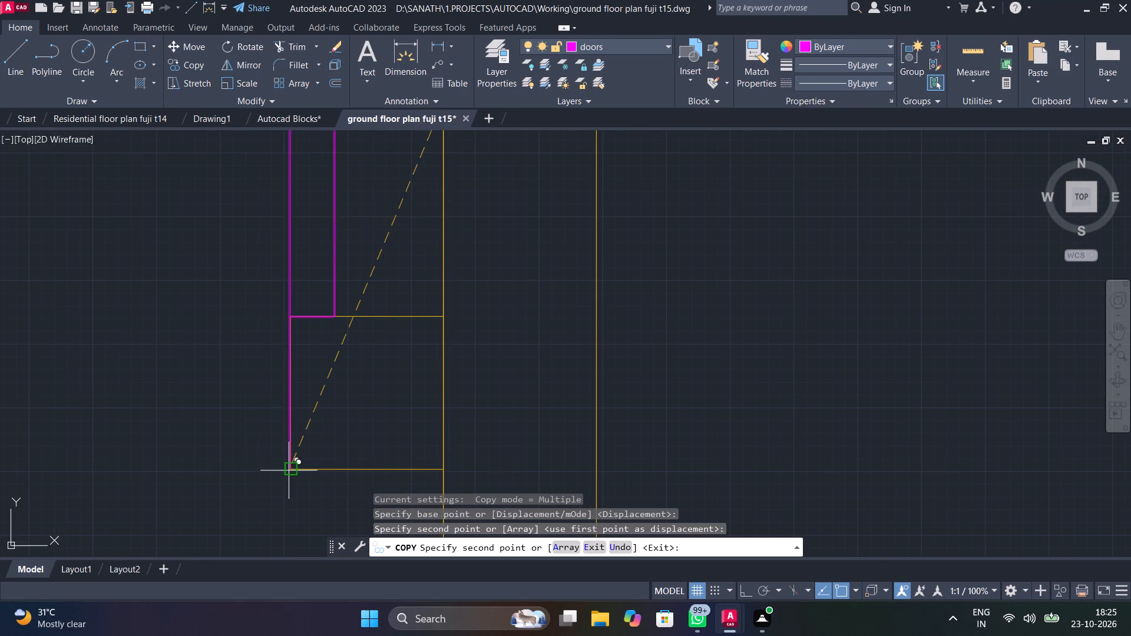
Place another door copy on the outer top-right wall corner of the room above the stairs and finish copying.
scroll(219, 406, "down", 5)
middle_click_drag(228, 426, 364, 244)
scroll(364, 244, "up", 1)
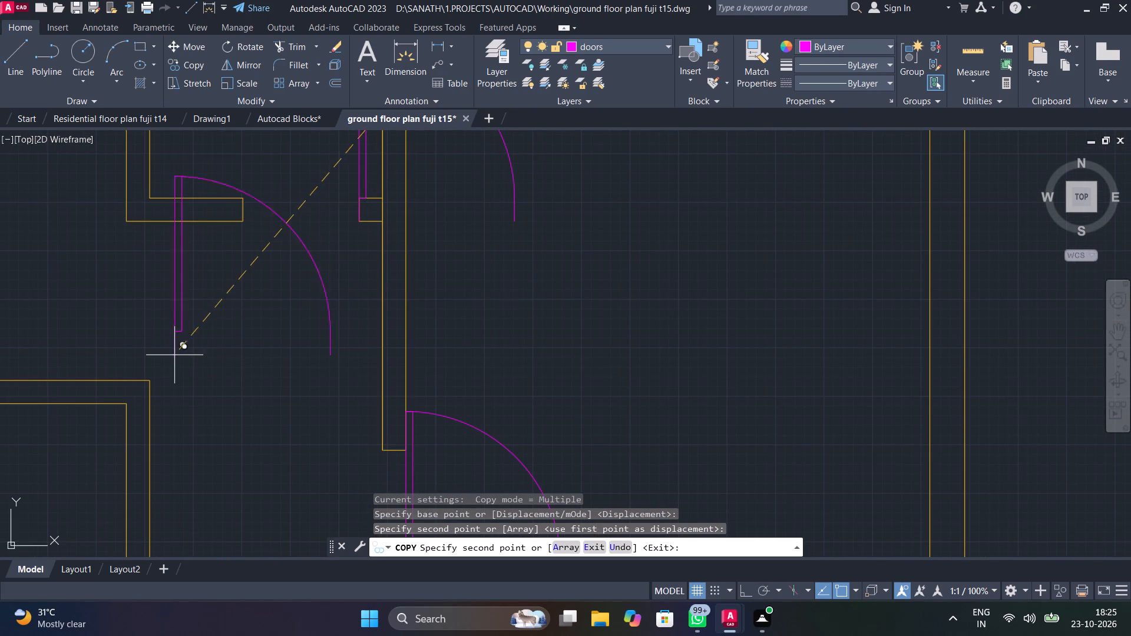
left_click(147, 378)
scroll(208, 350, "down", 6)
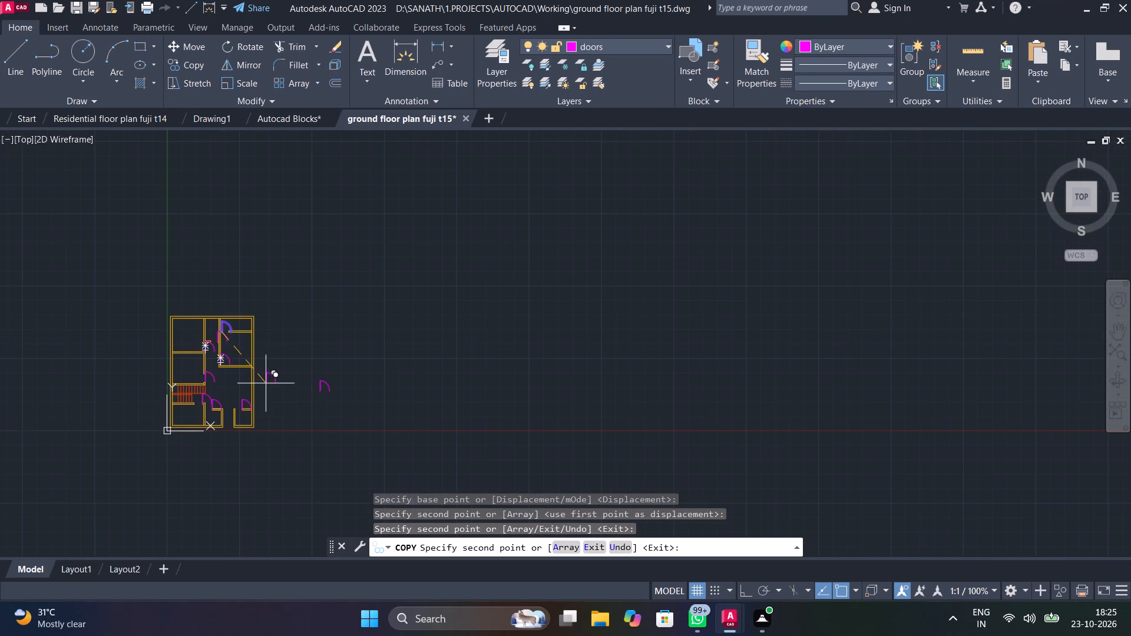
middle_click_drag(273, 362, 509, 296)
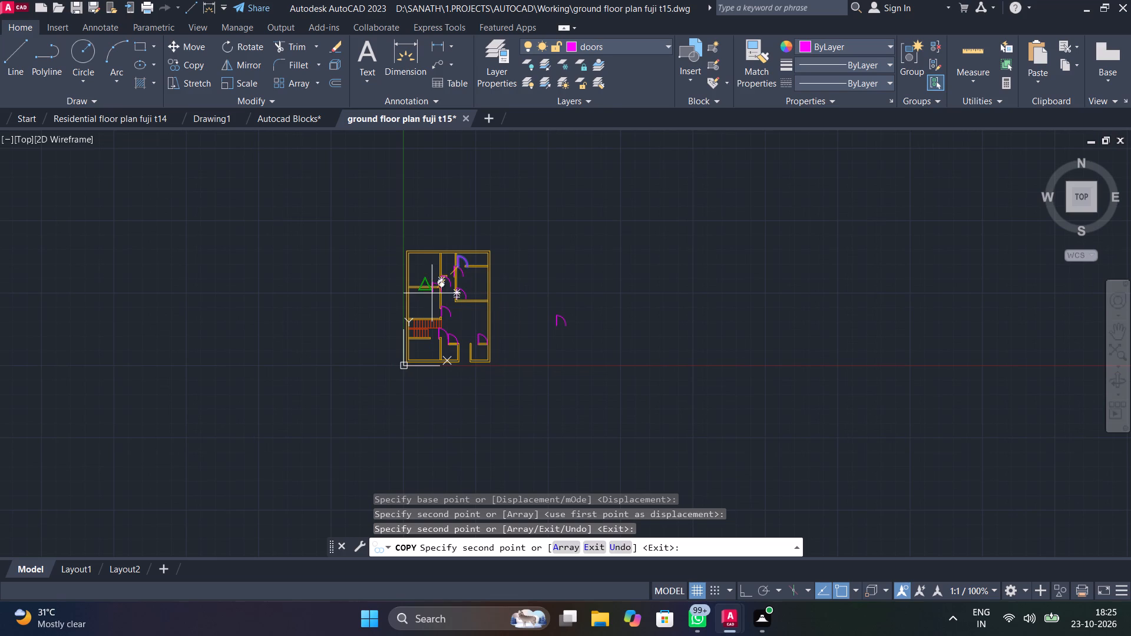
key("Escape")
Rotate the door beside the lower stair flight 180° about its hinge-side corner at the wall stub.
scroll(445, 335, "up", 5)
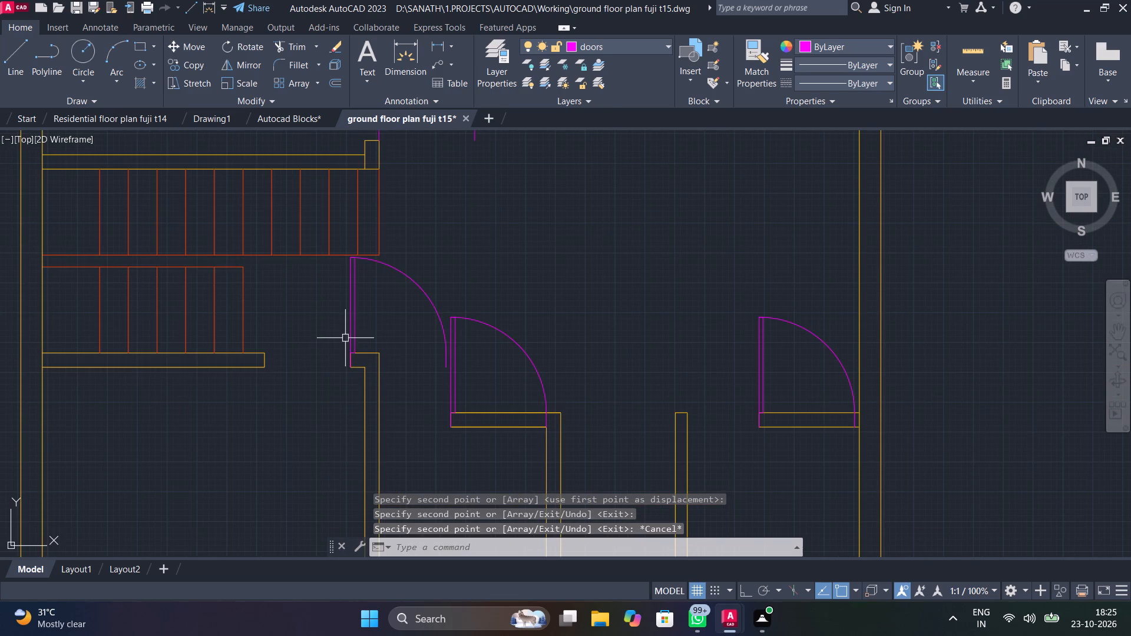
left_click(348, 335)
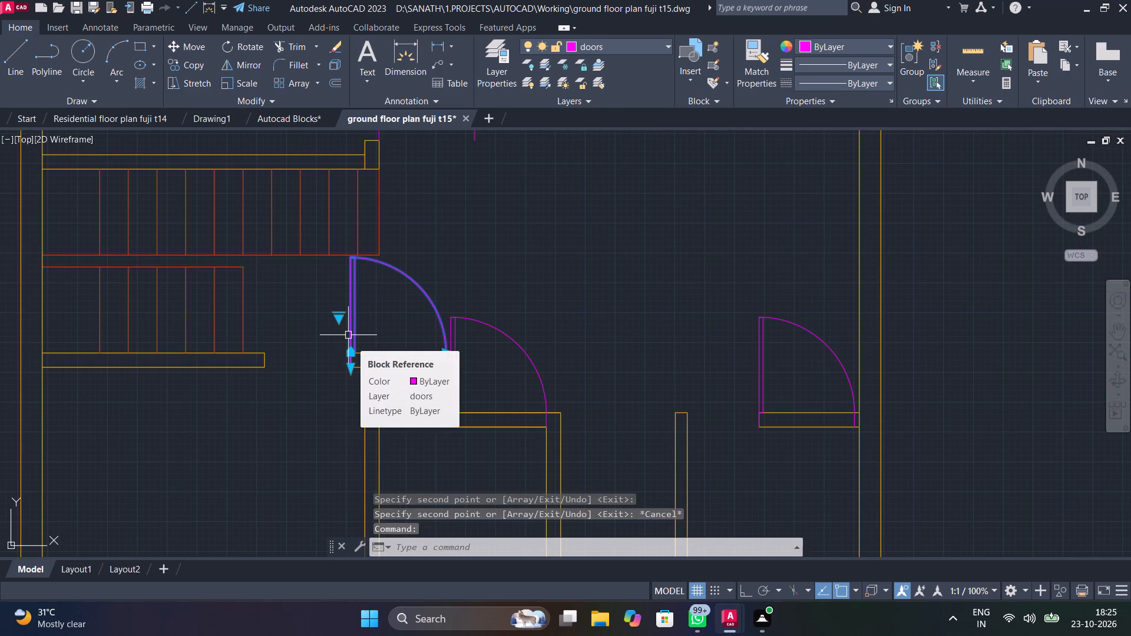
type("ro")
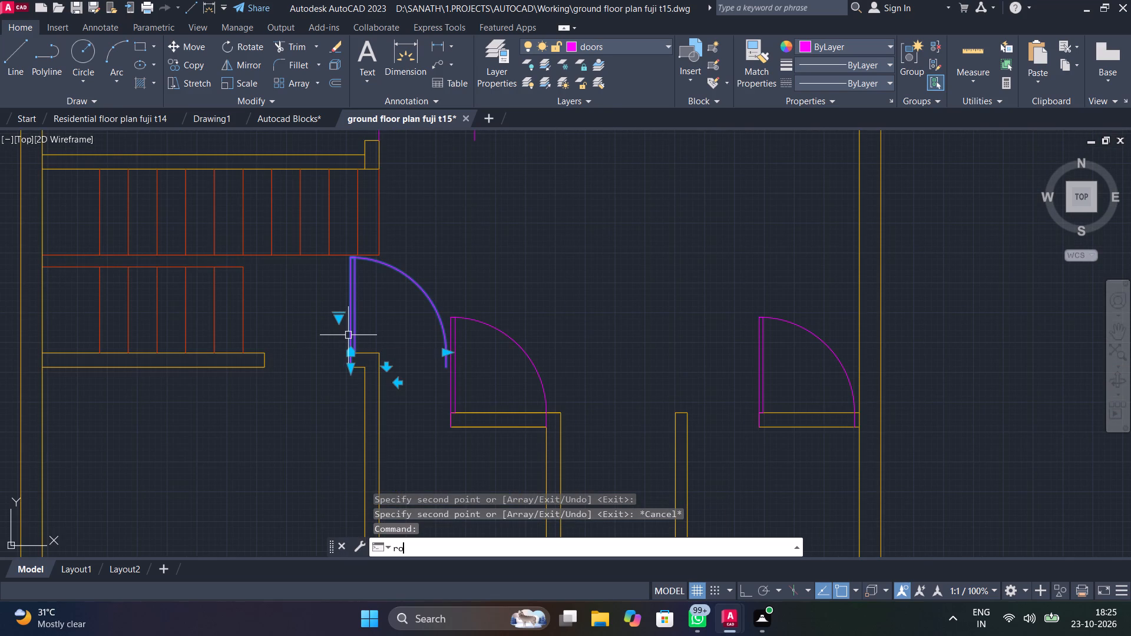
left_click(429, 456)
left_click(350, 371)
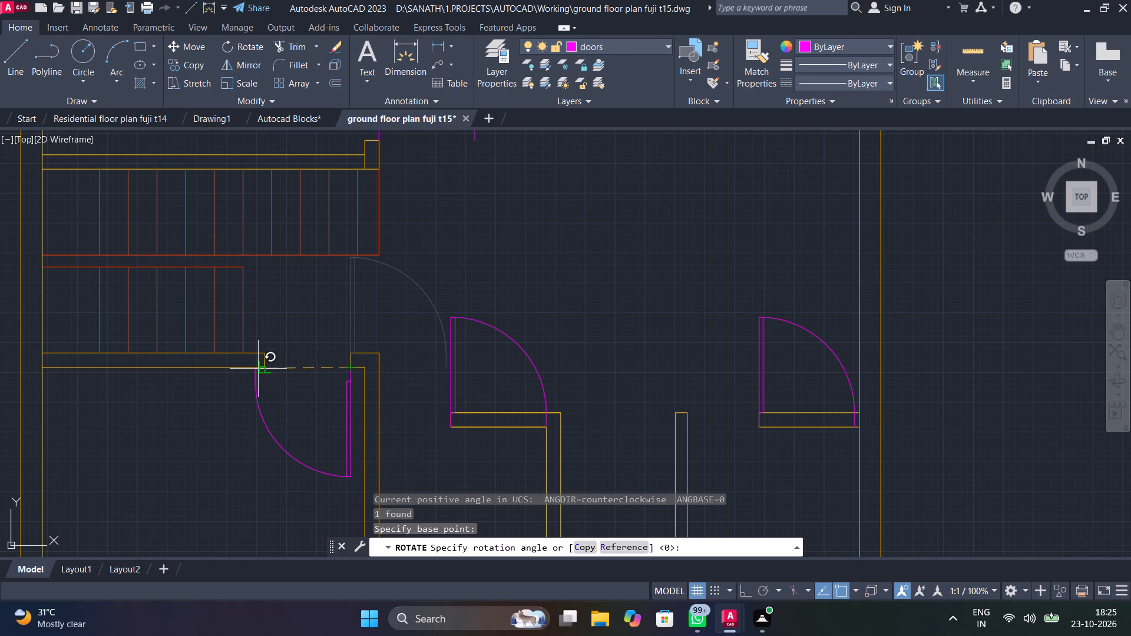
scroll(258, 369, "up", 3)
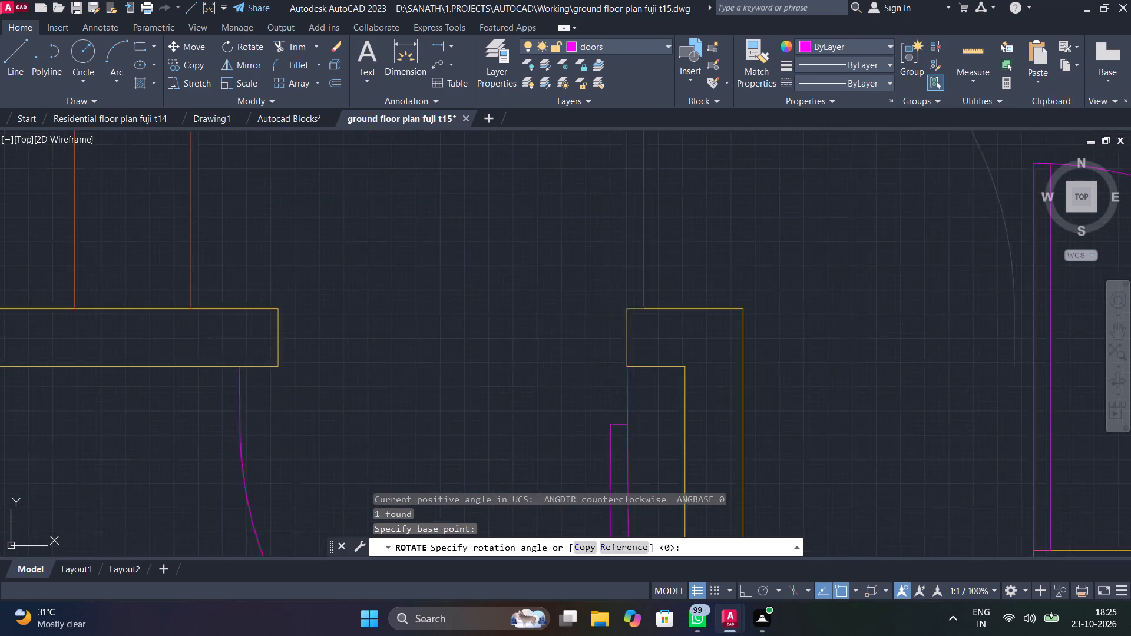
scroll(258, 369, "up", 2)
left_click(233, 367)
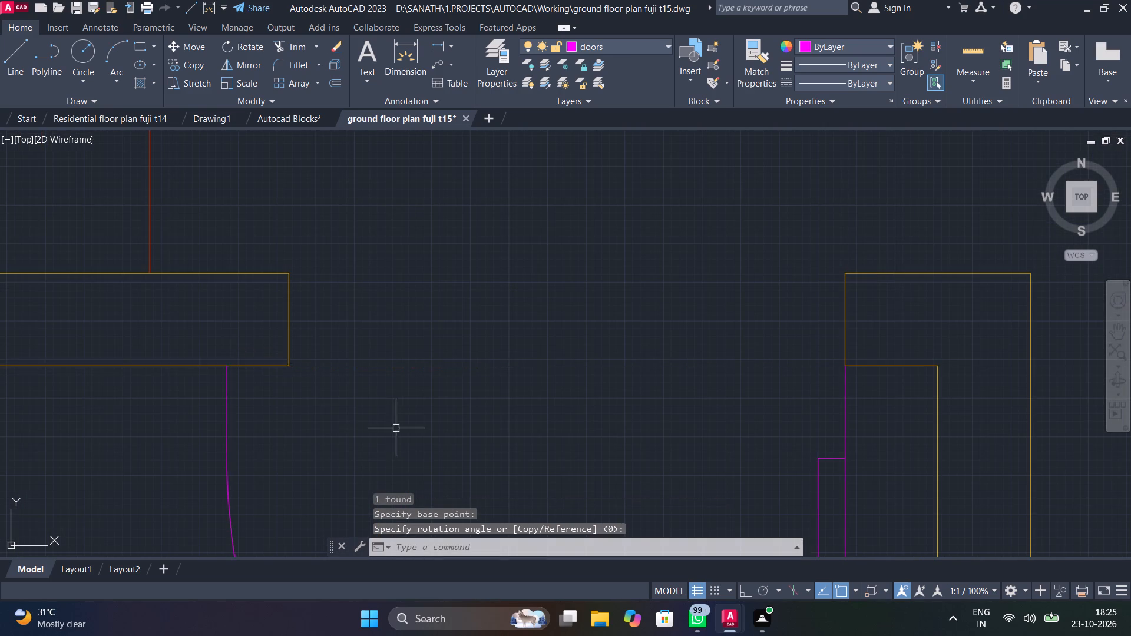
Scale the door beside the lower stair flight by reference from its hinge corner, matching its width to the opposite wall end.
scroll(396, 428, "down", 3)
left_click(500, 445)
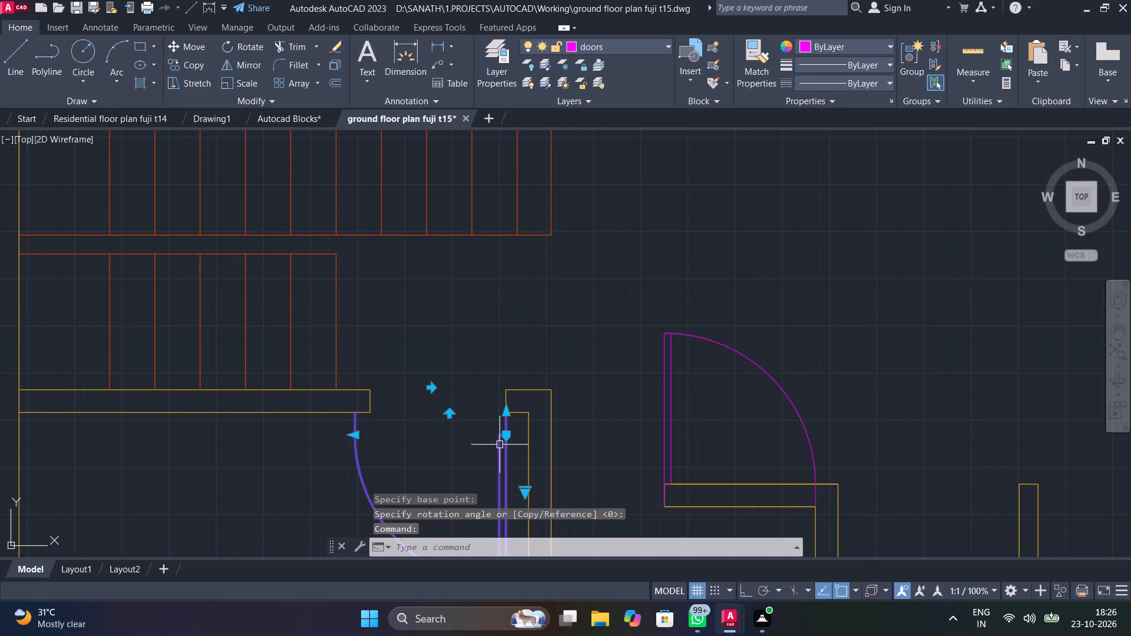
type("sc")
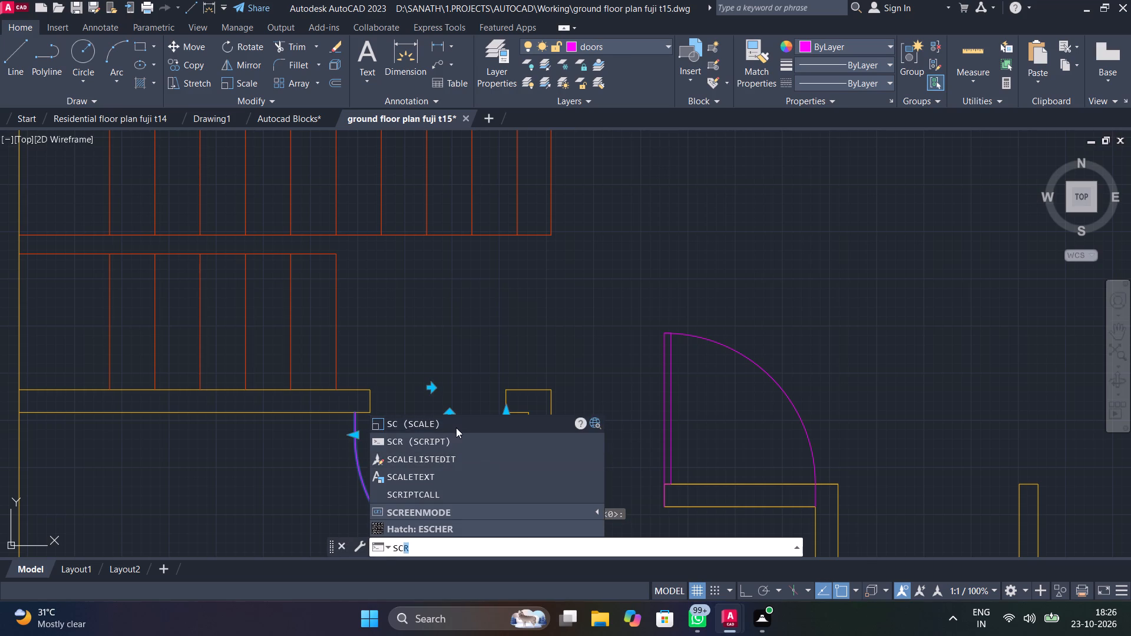
left_click(456, 426)
left_click(507, 412)
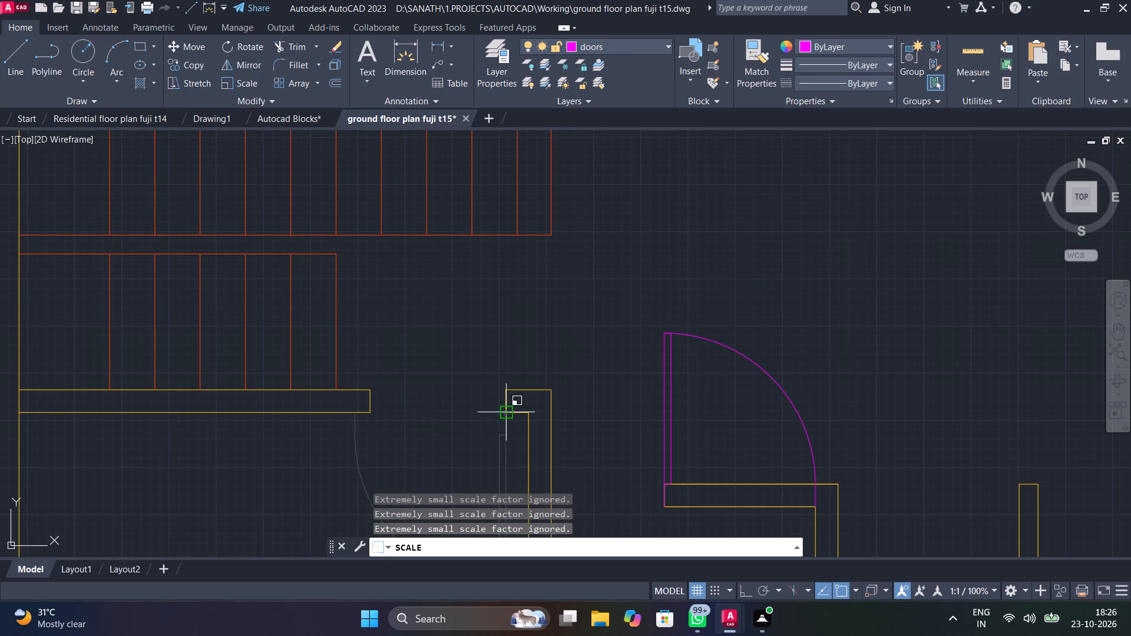
key("r")
key("space")
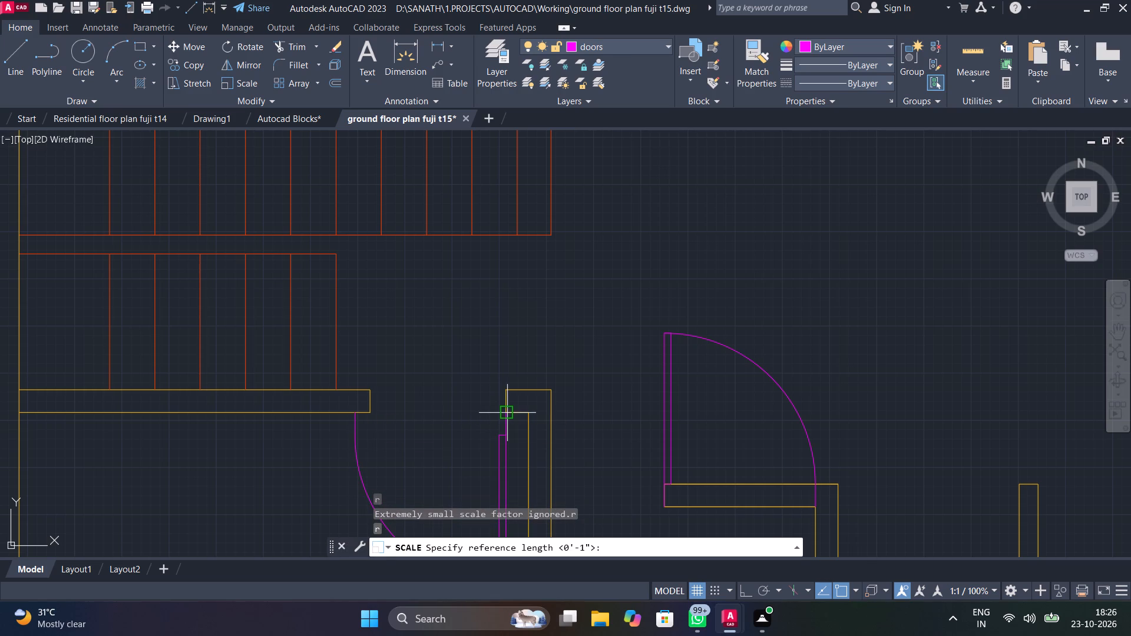
left_click(508, 416)
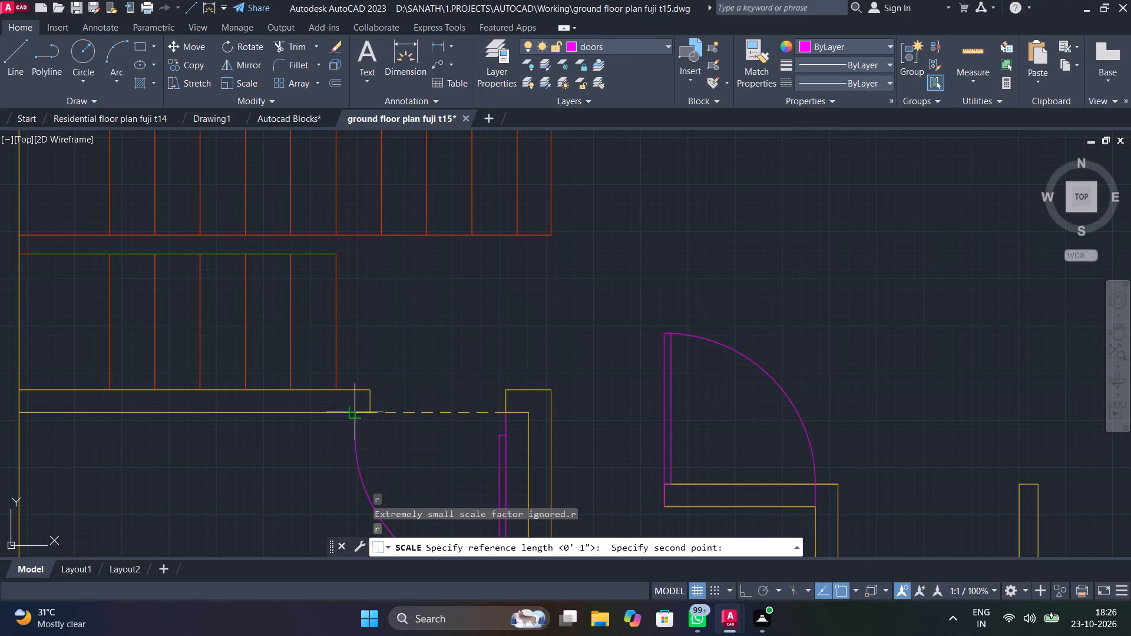
left_click(356, 416)
scroll(375, 416, "up", 6)
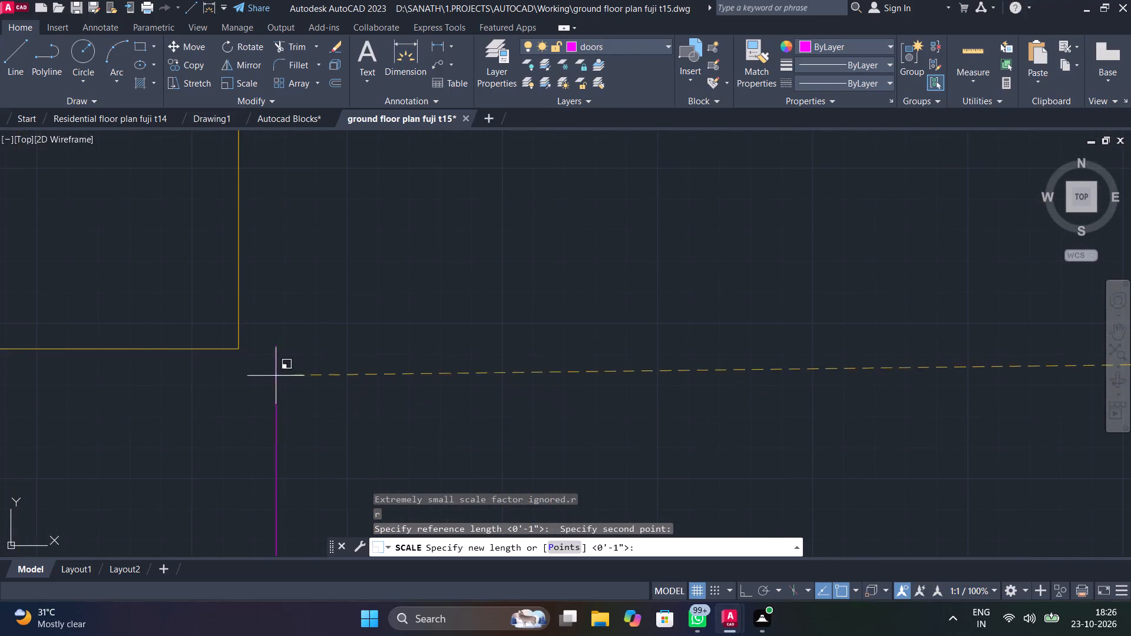
left_click(238, 347)
scroll(323, 397, "down", 8)
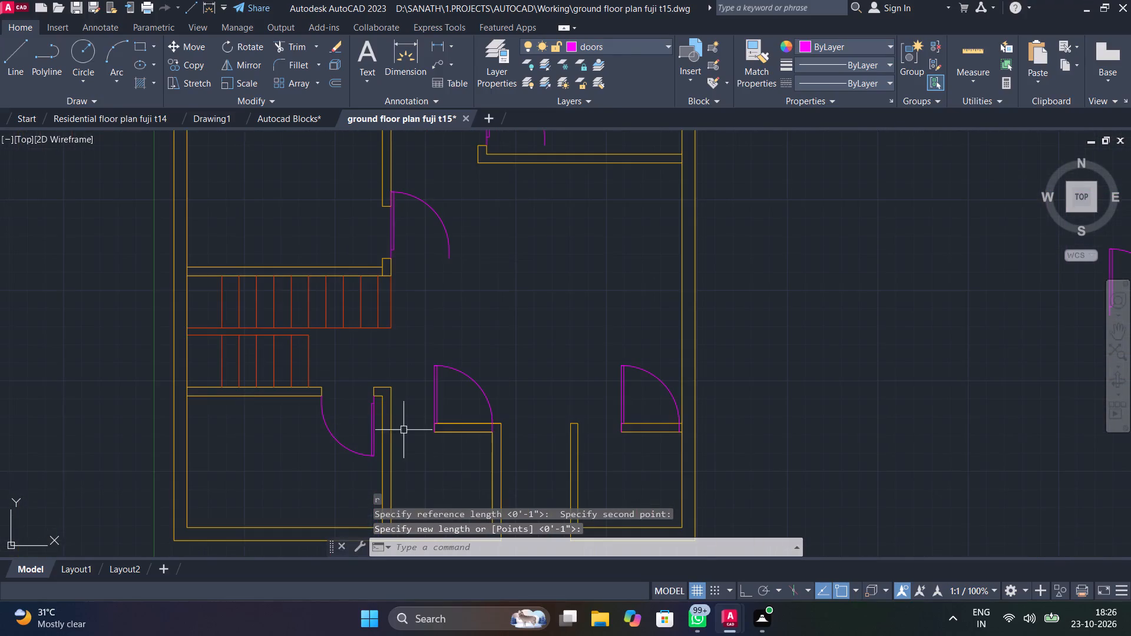
Rotate the door of the small bottom room left of the entrance passage 180° about its hinge corner at the wall end.
middle_click_drag(432, 431, 385, 376)
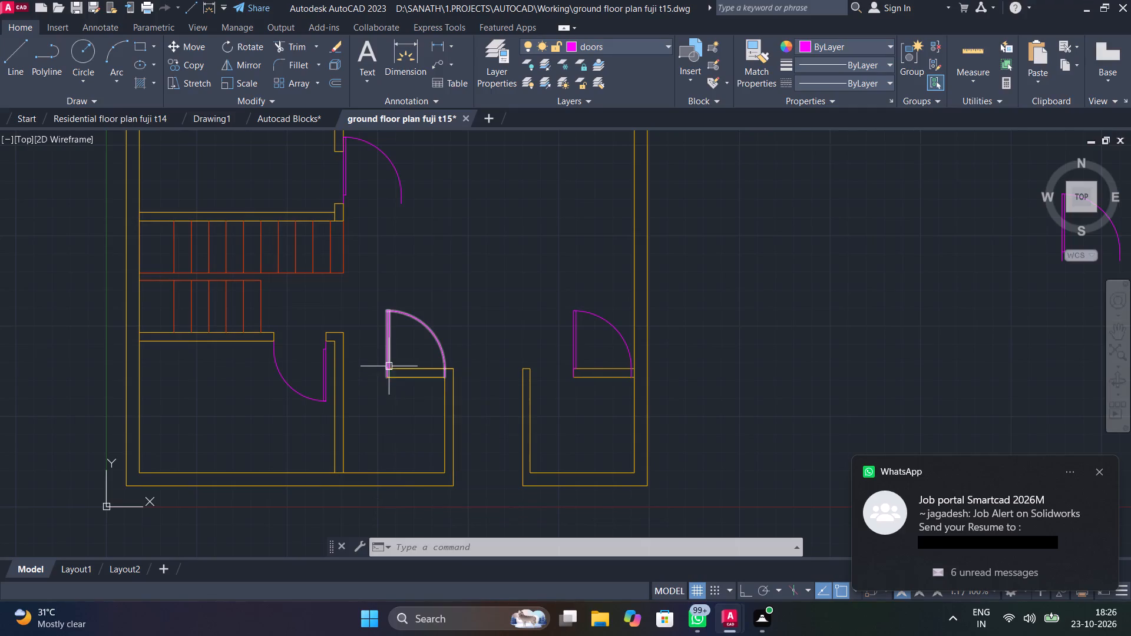
scroll(389, 366, "up", 3)
left_click(383, 355)
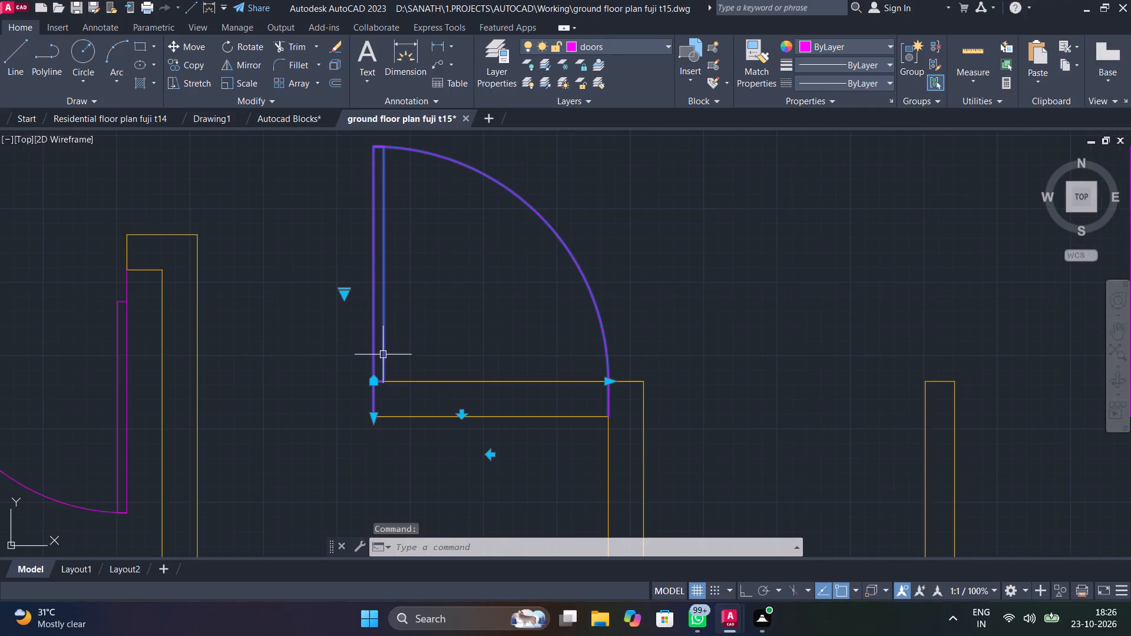
key("r")
key("o")
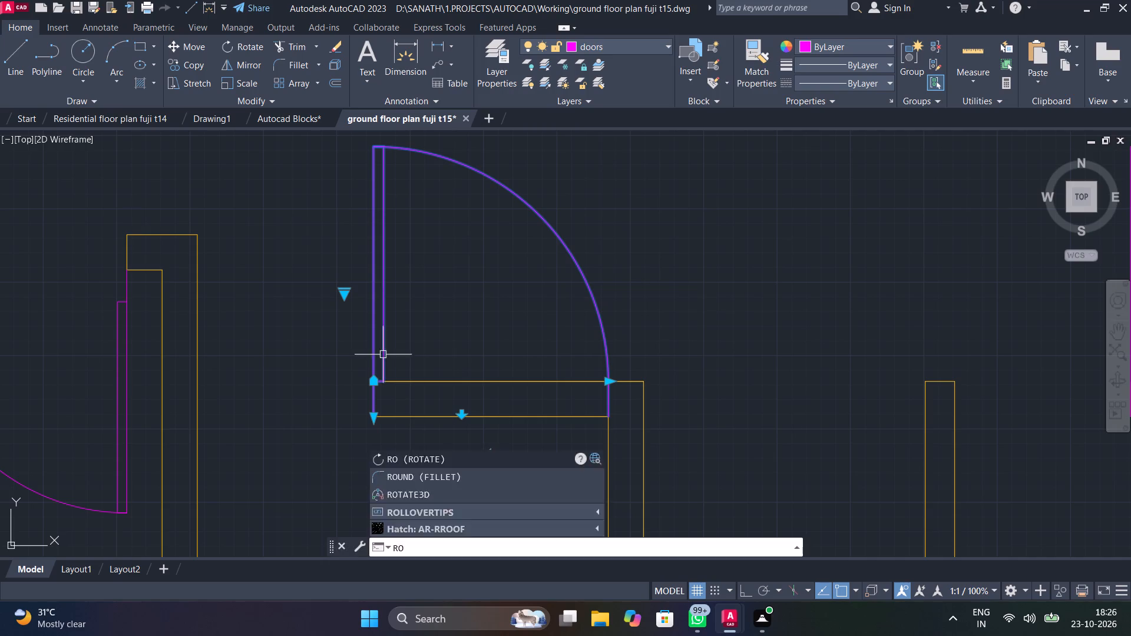
left_click(431, 458)
left_click(372, 419)
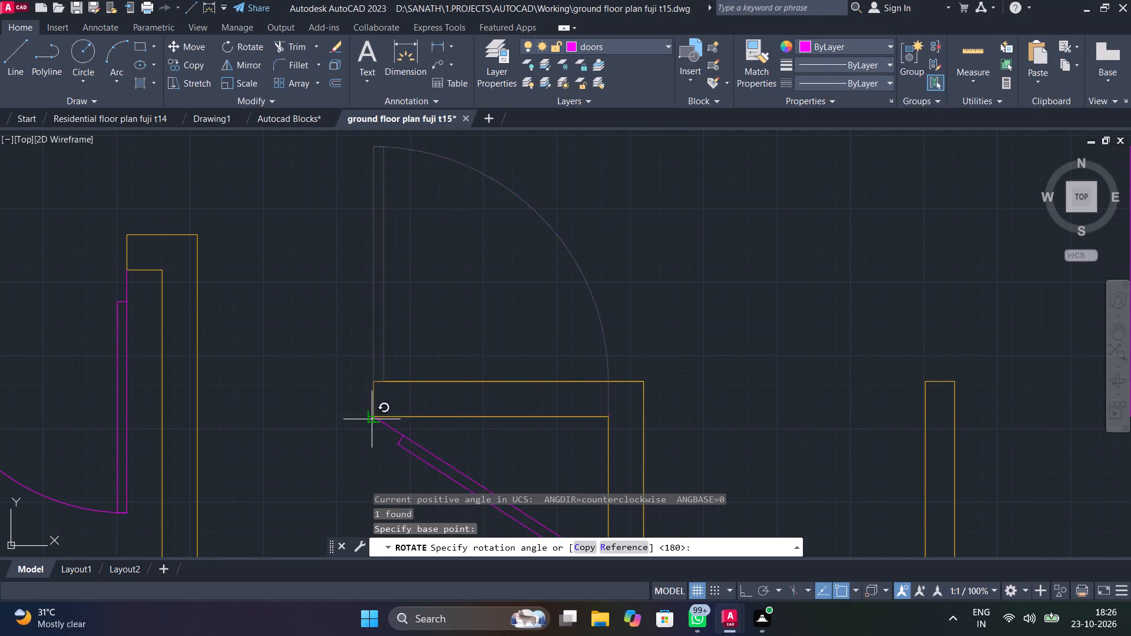
left_click(150, 411)
Scale the door of the small bottom room left of the entrance passage by reference from its hinge corner, fitting its width to the opposite wall.
middle_click_drag(292, 442, 342, 390)
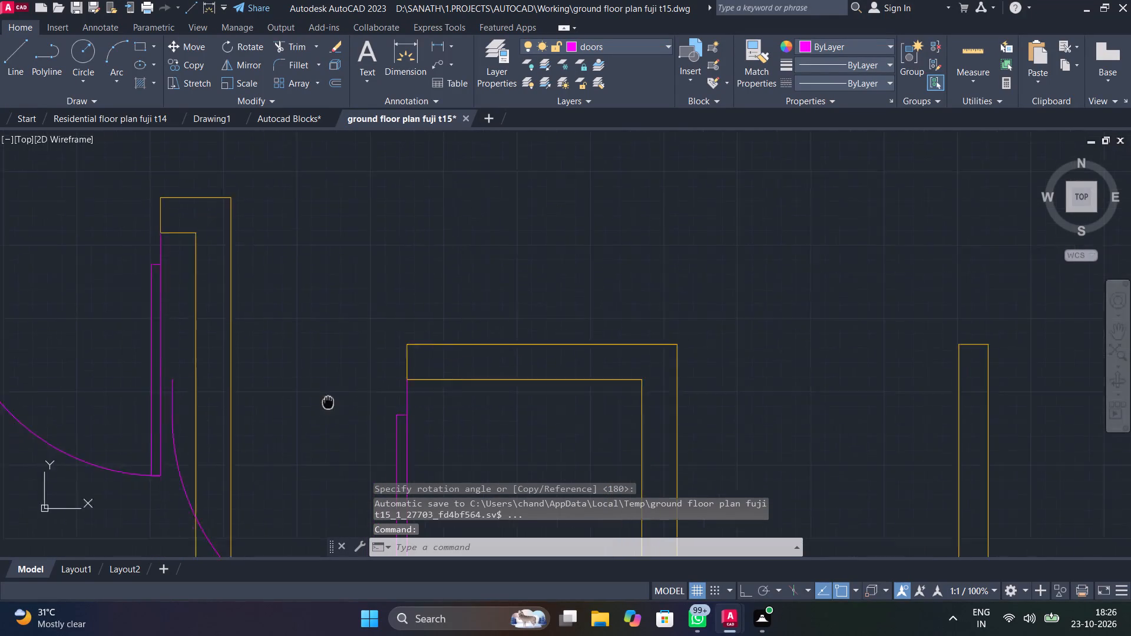
middle_click_drag(342, 390, 437, 312)
left_click(510, 384)
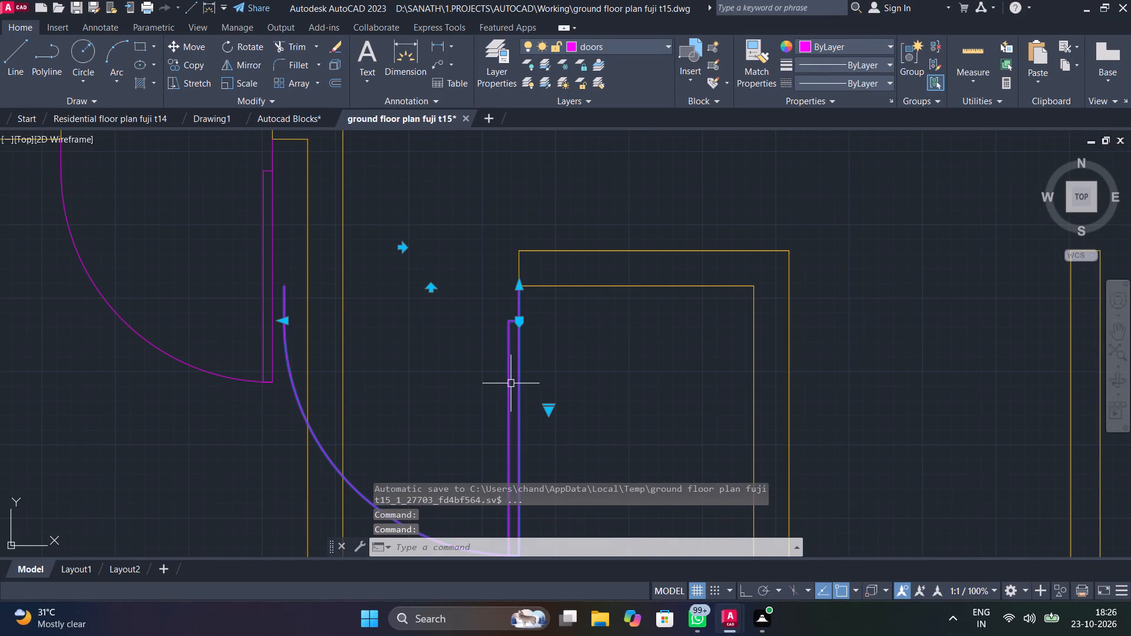
type("sc")
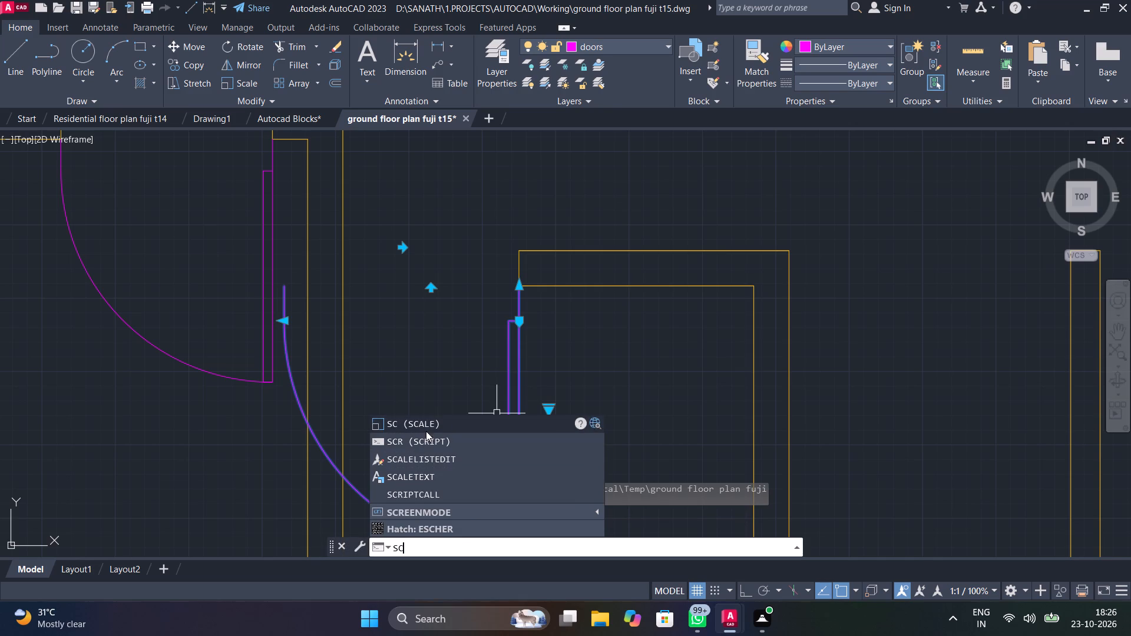
left_click(427, 424)
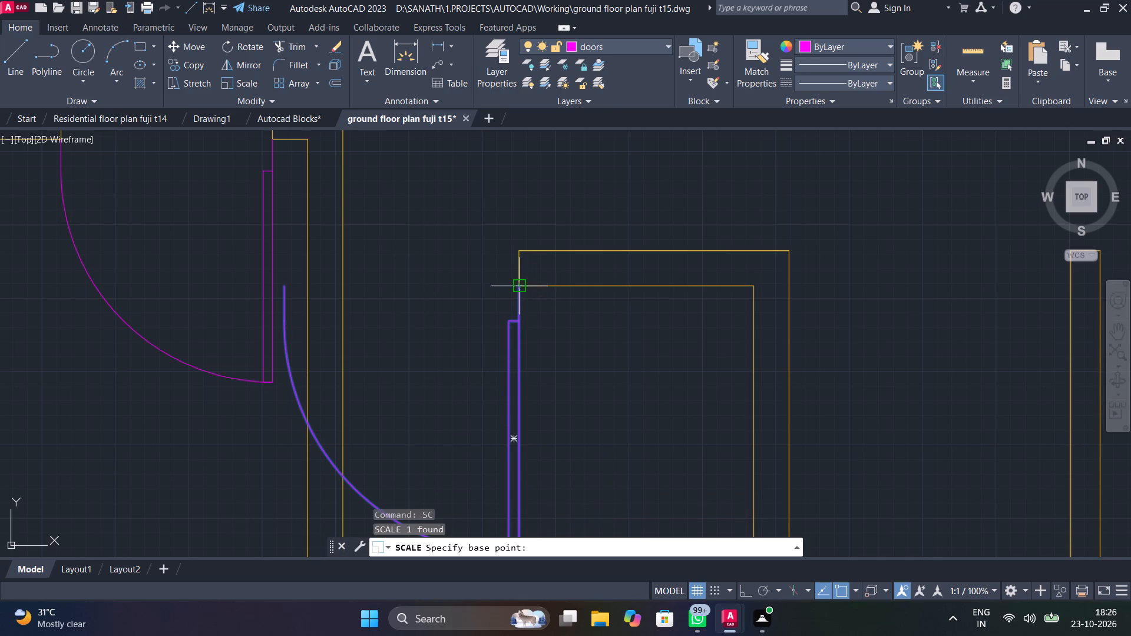
left_click(520, 287)
type("r")
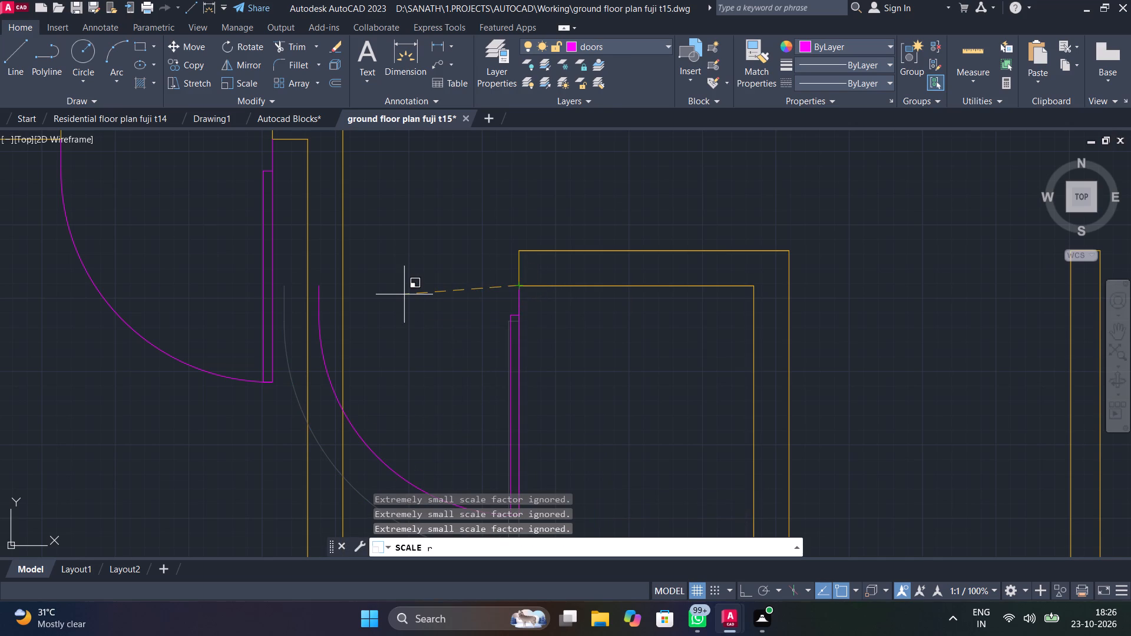
key("space")
left_click(520, 284)
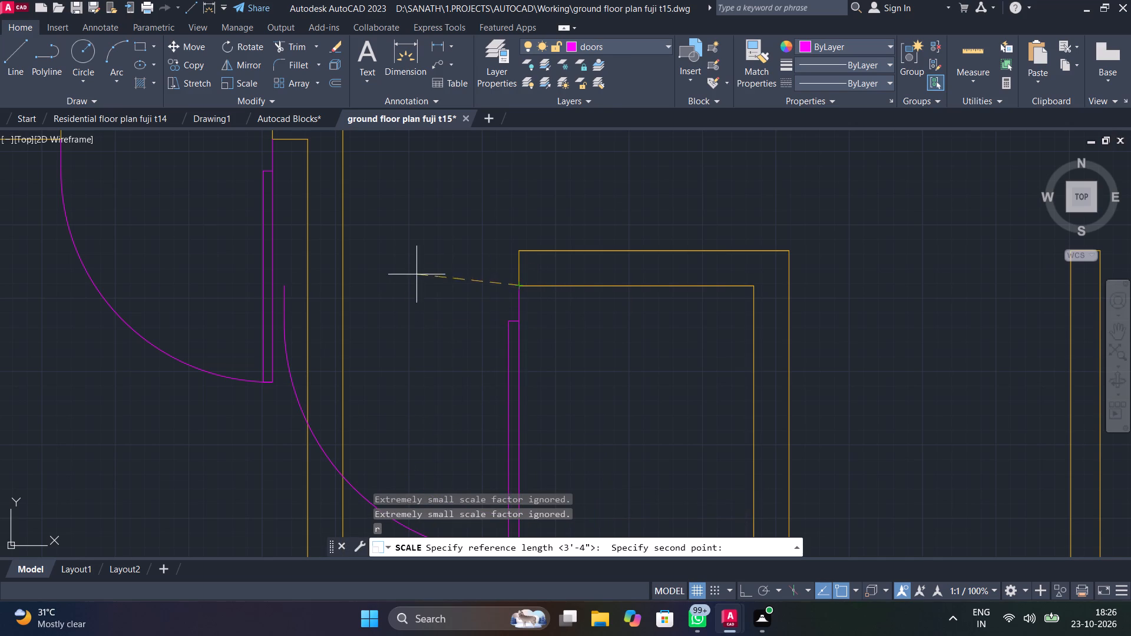
left_click(283, 290)
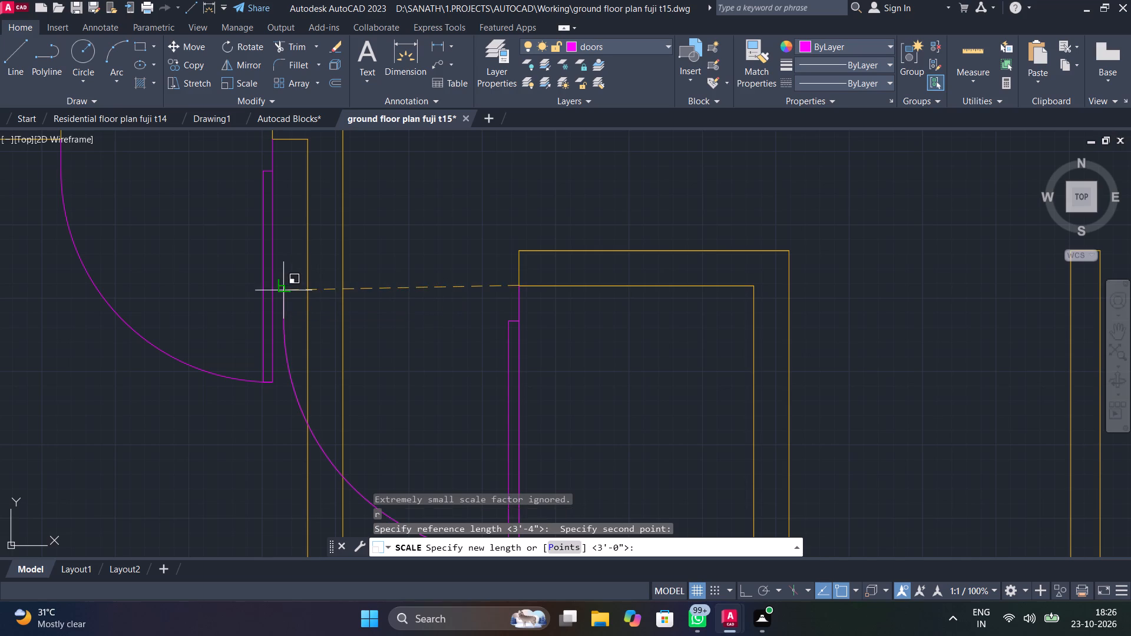
scroll(345, 290, "up", 4)
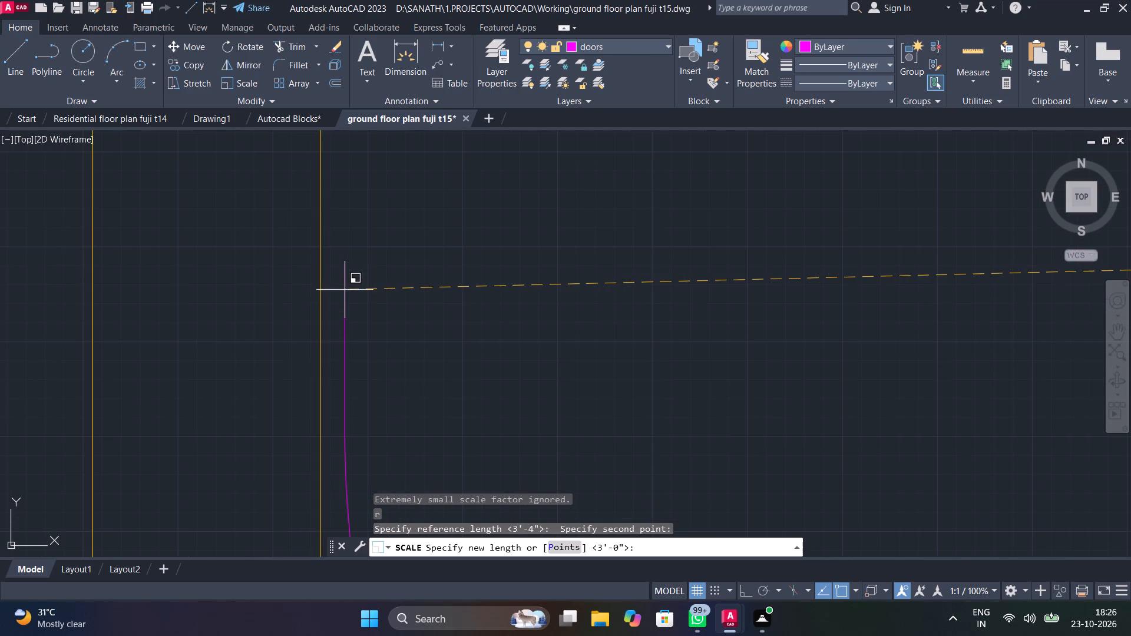
scroll(317, 293, "up", 4)
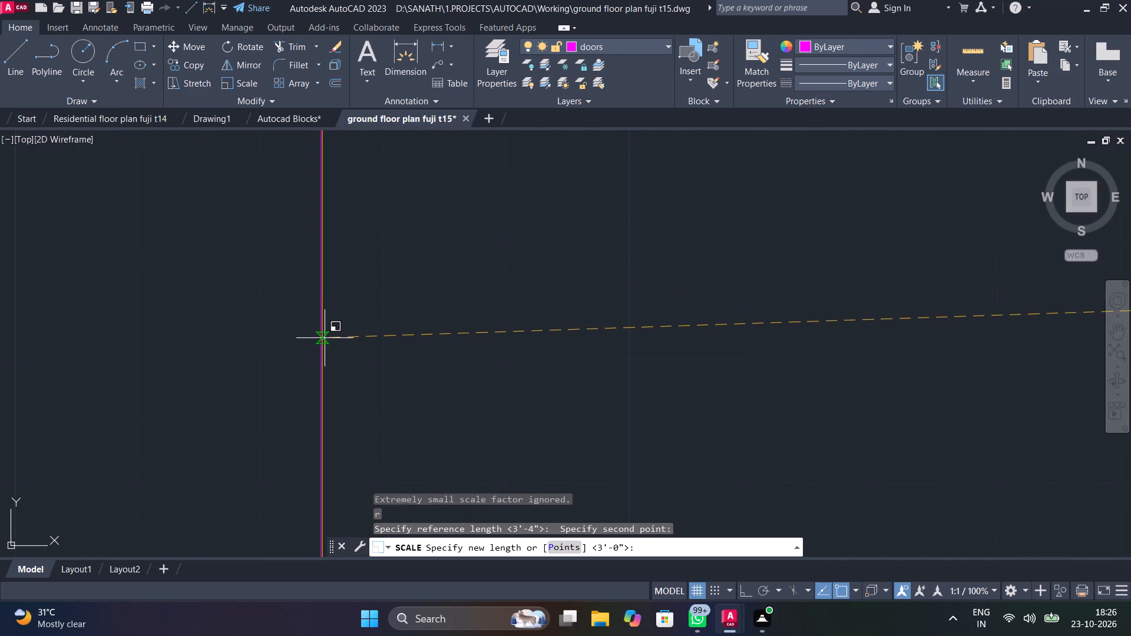
scroll(366, 364, "down", 10)
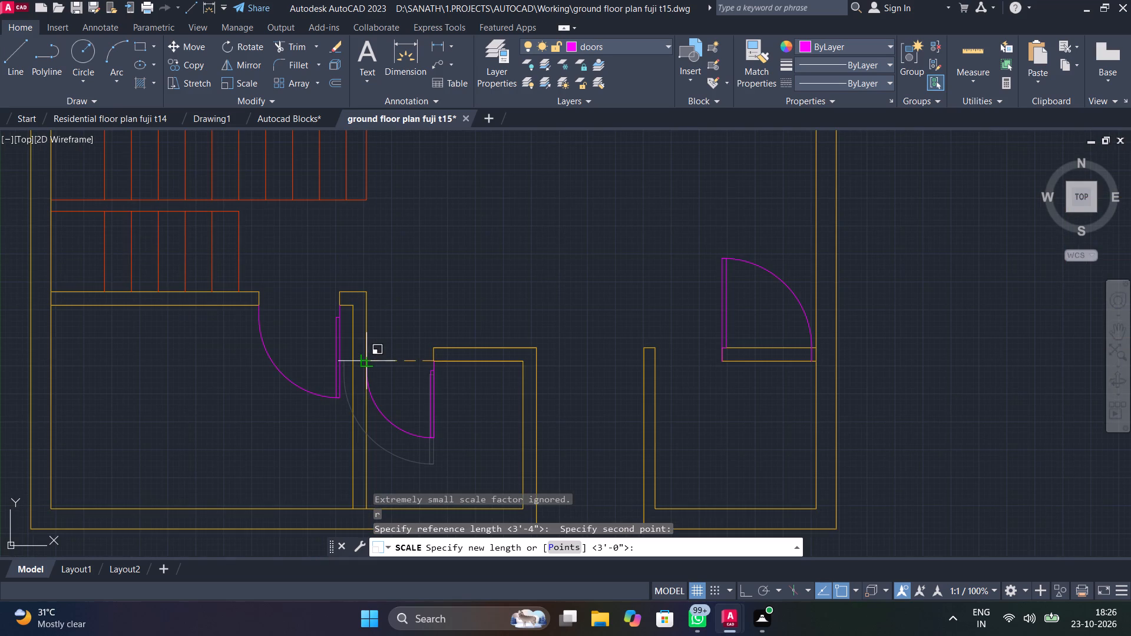
left_click(373, 363)
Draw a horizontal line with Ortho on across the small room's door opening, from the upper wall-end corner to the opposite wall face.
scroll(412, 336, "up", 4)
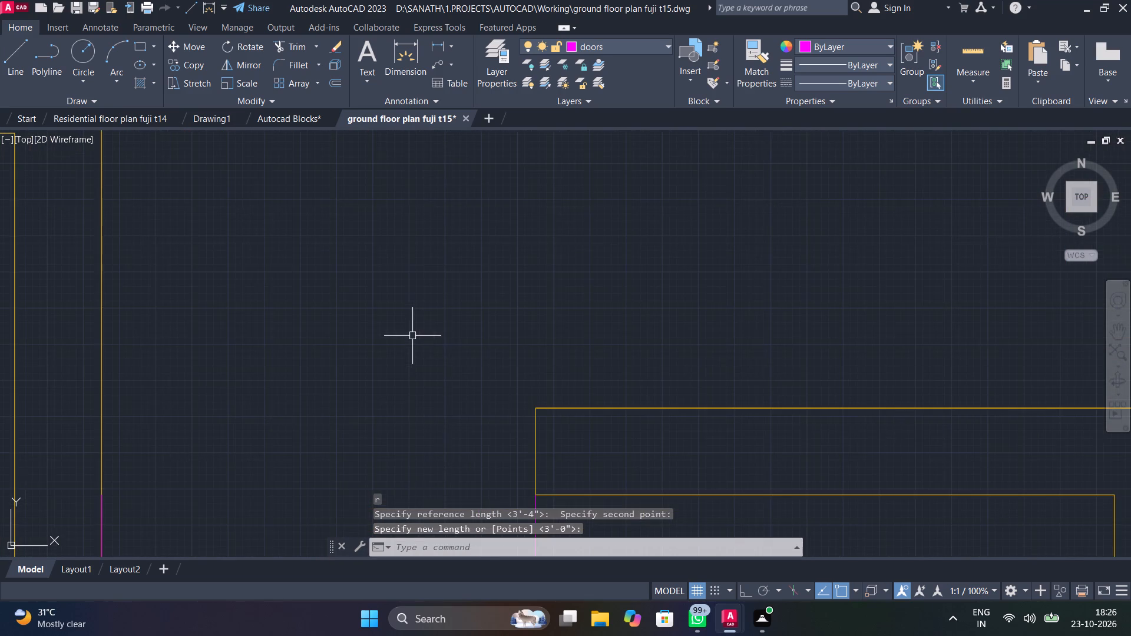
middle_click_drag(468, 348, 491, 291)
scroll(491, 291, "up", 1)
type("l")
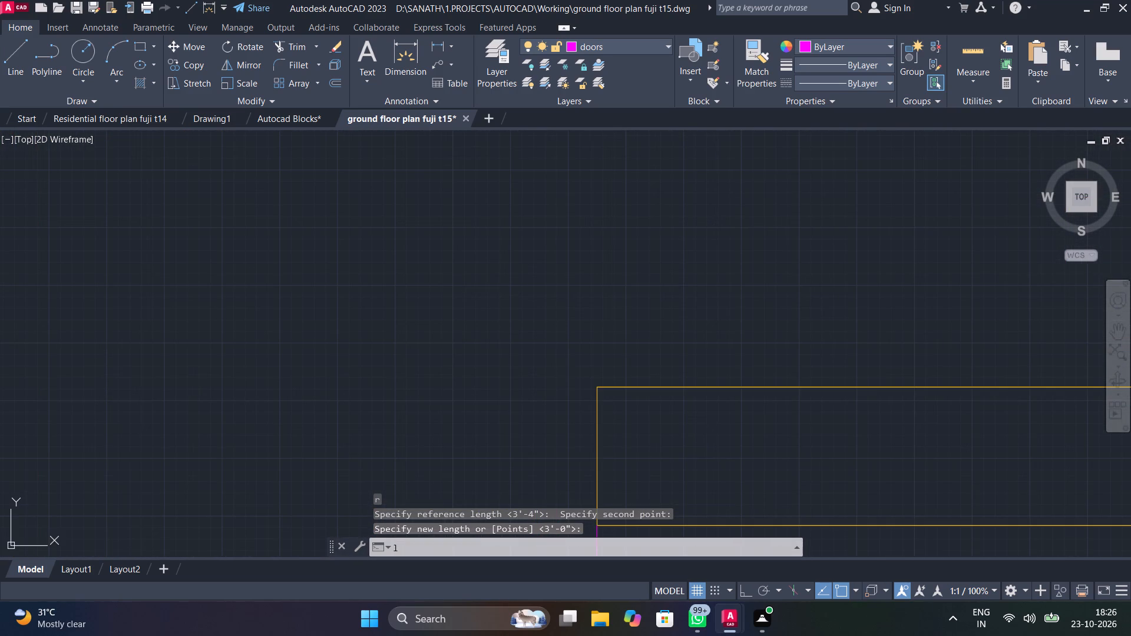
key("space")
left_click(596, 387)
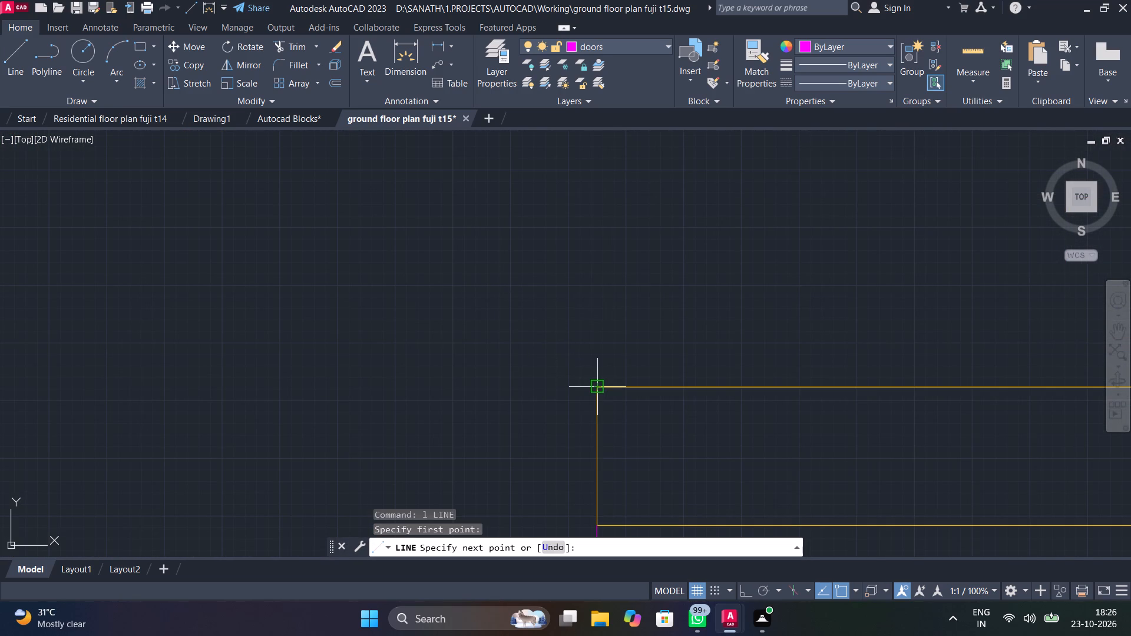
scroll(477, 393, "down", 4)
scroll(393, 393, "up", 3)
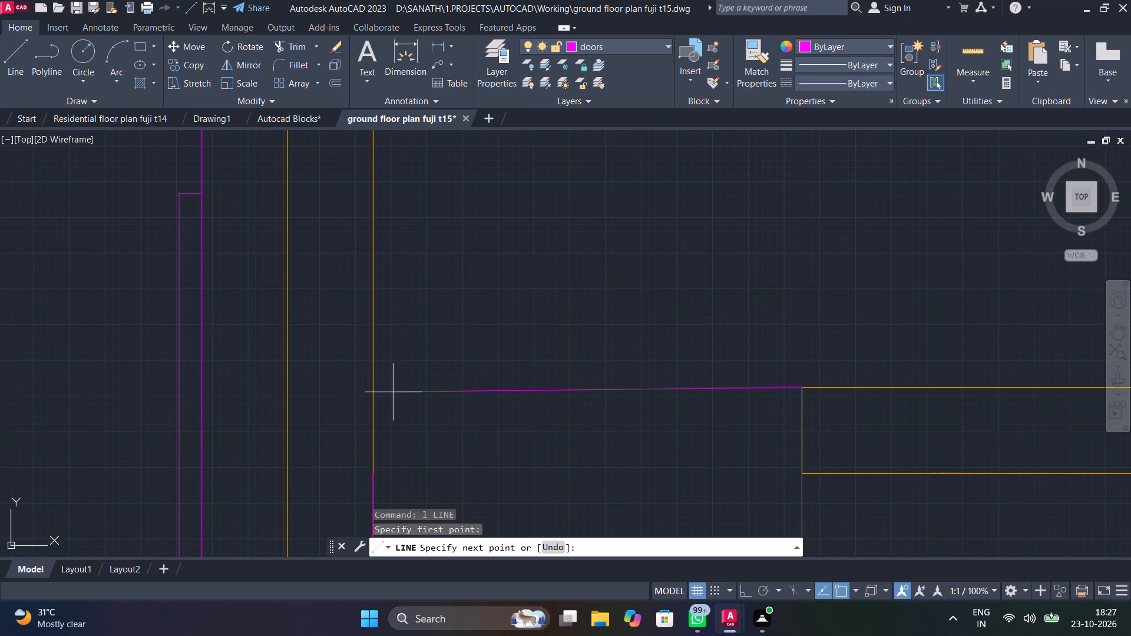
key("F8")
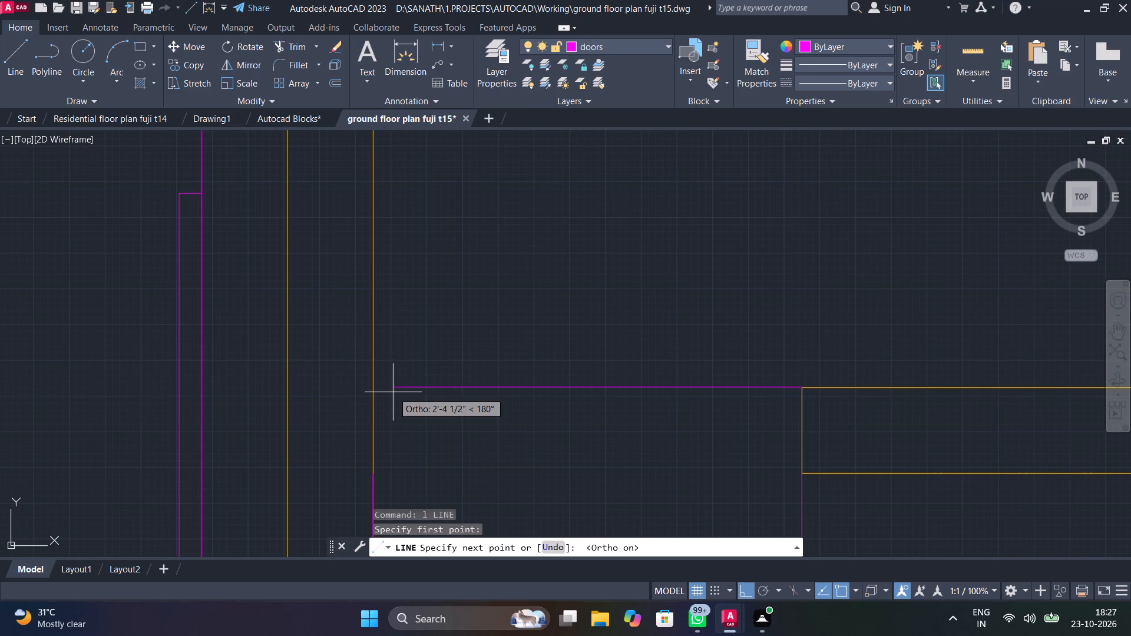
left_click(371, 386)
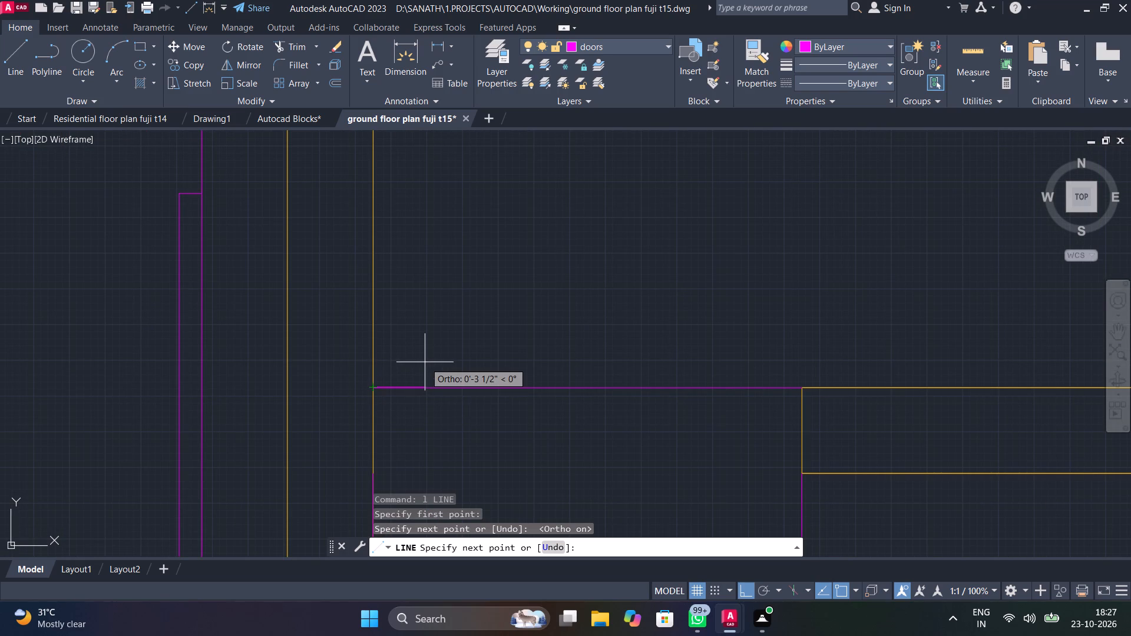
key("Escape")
Move the small room's door from the lower wall-end corner up to the upper wall-end corner.
middle_click_drag(504, 365, 502, 225)
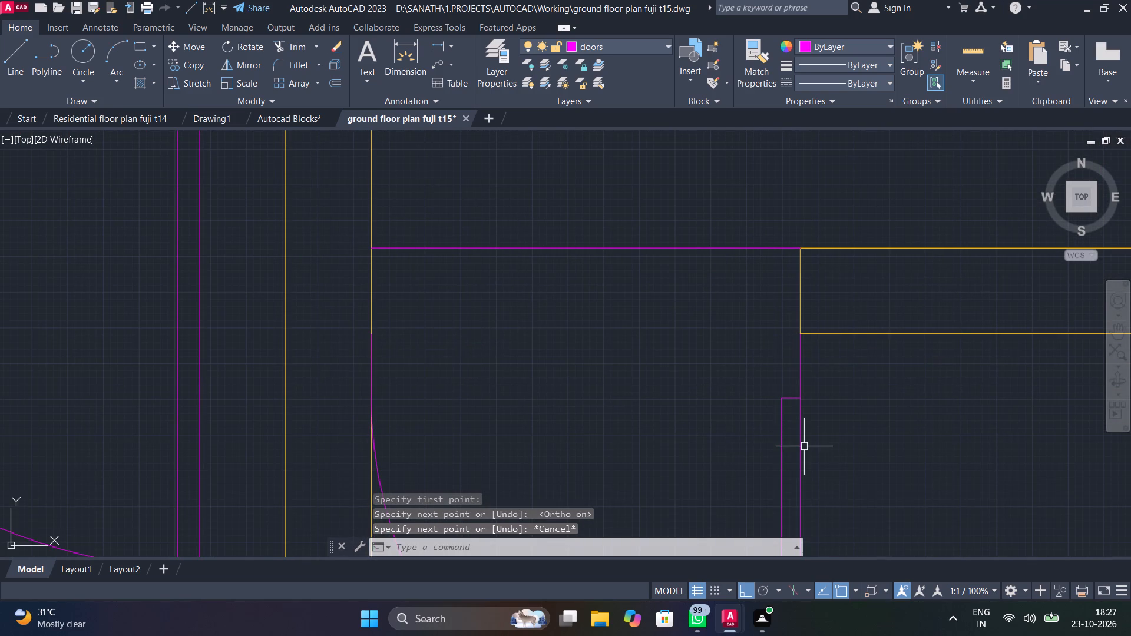
left_click(802, 433)
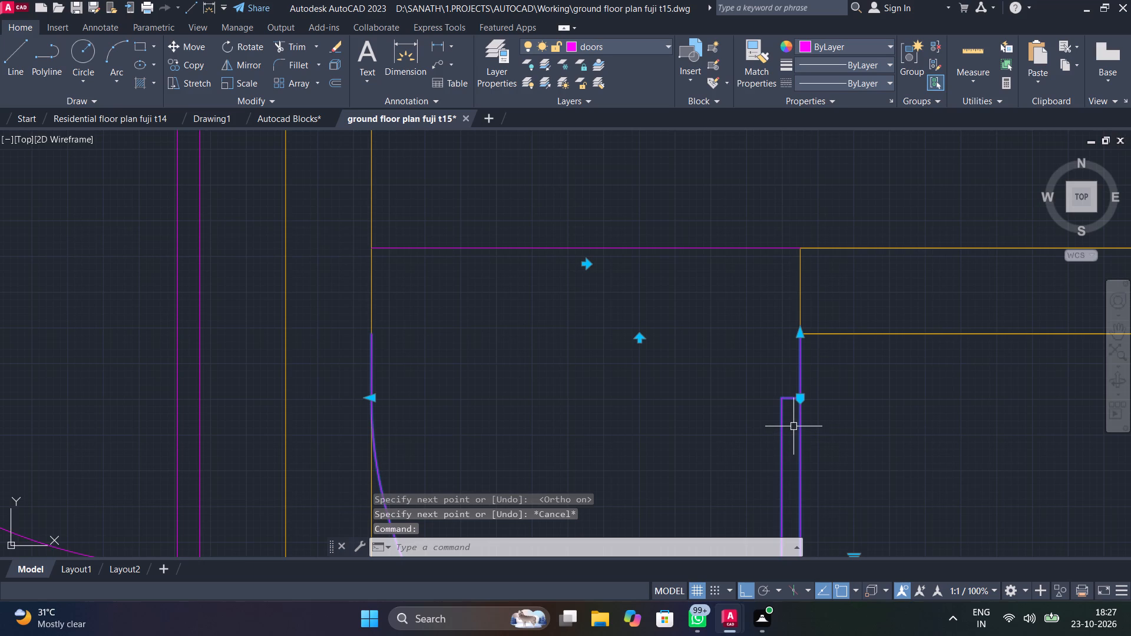
type("mo")
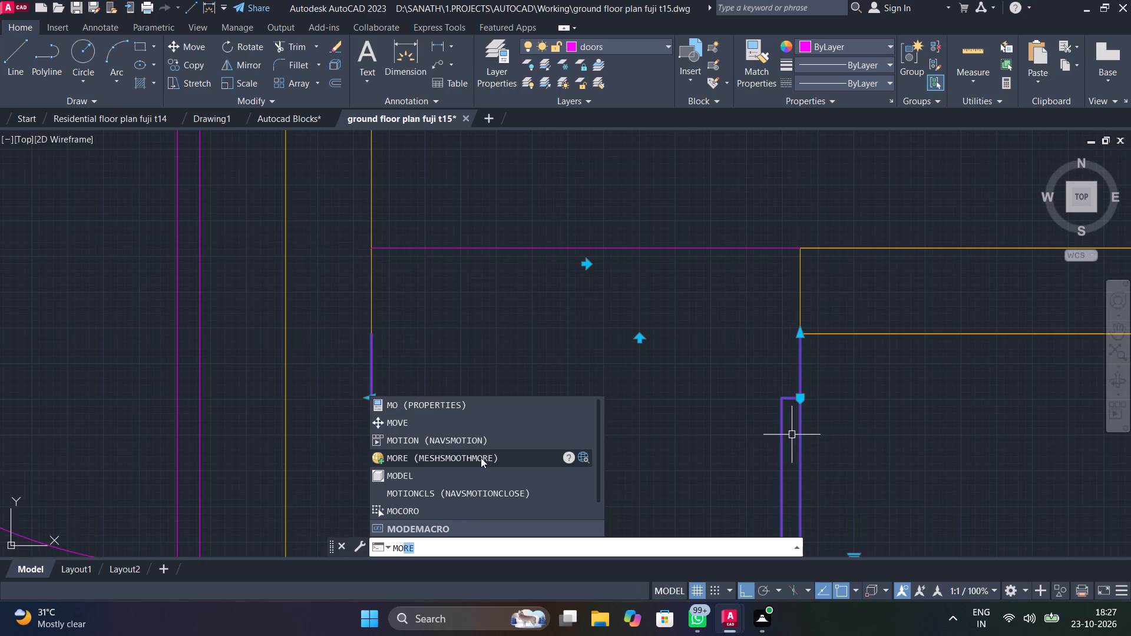
left_click(469, 422)
left_click(800, 337)
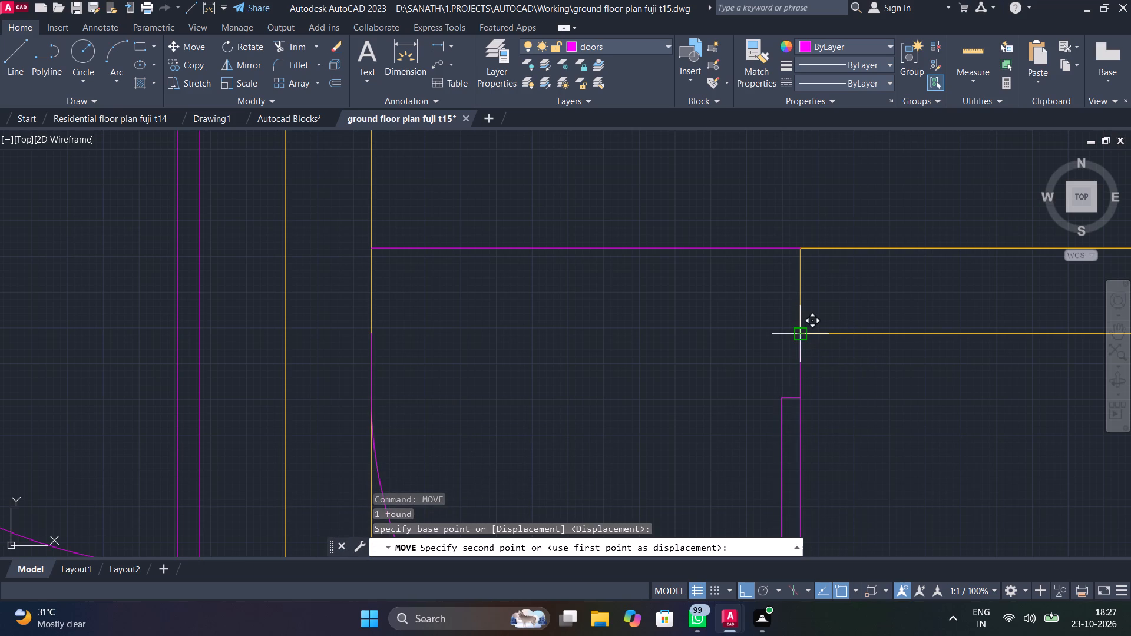
left_click(800, 253)
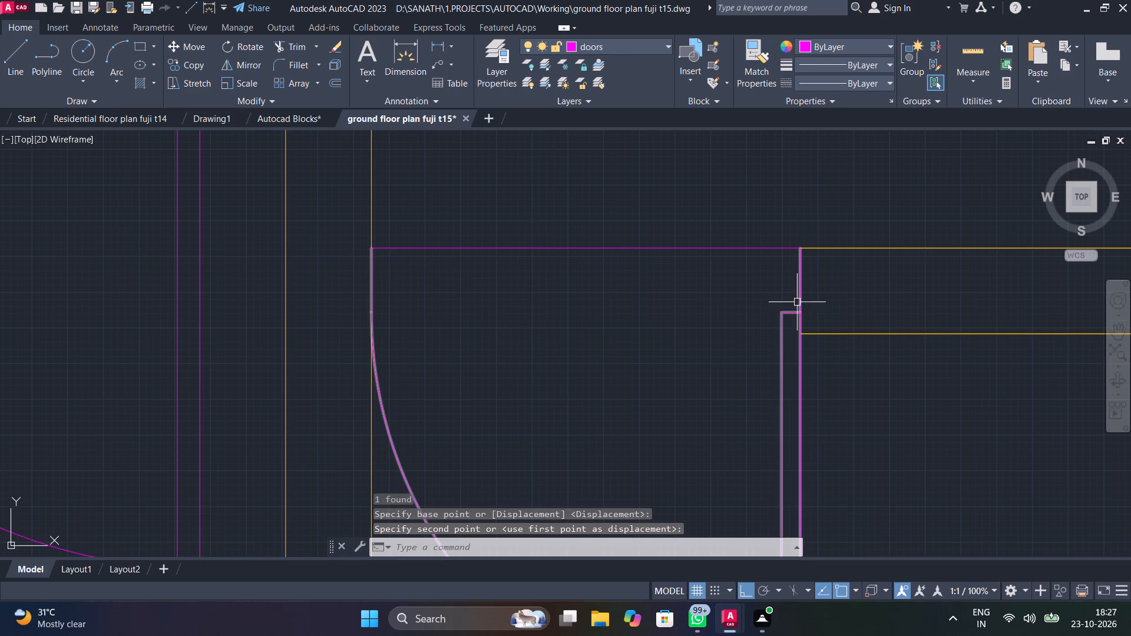
scroll(401, 262, "up", 4)
scroll(424, 320, "down", 4)
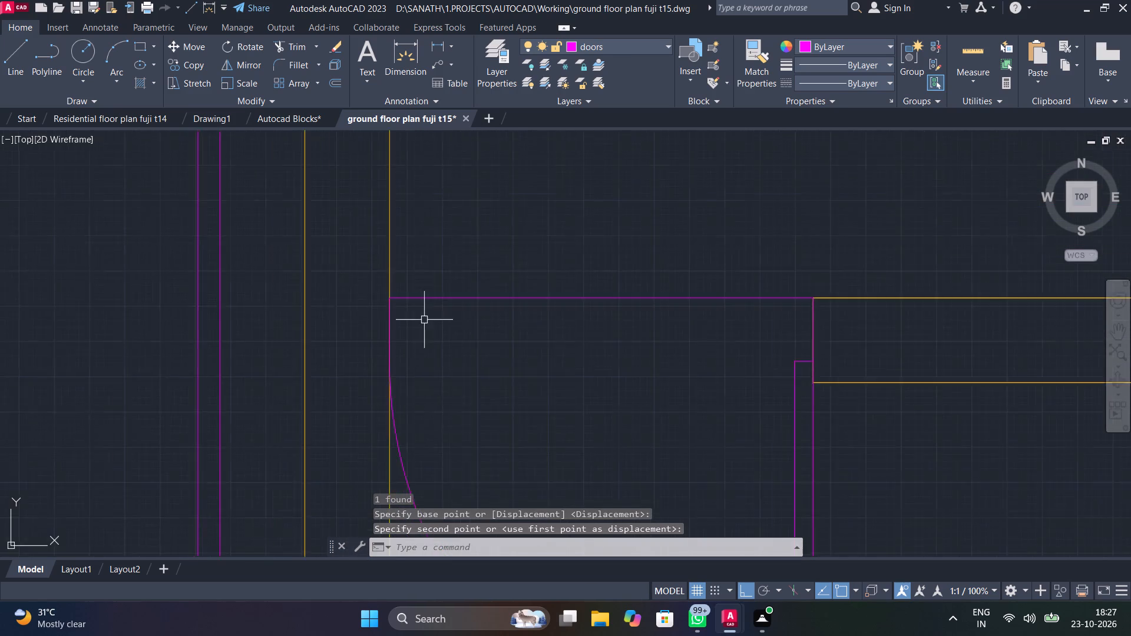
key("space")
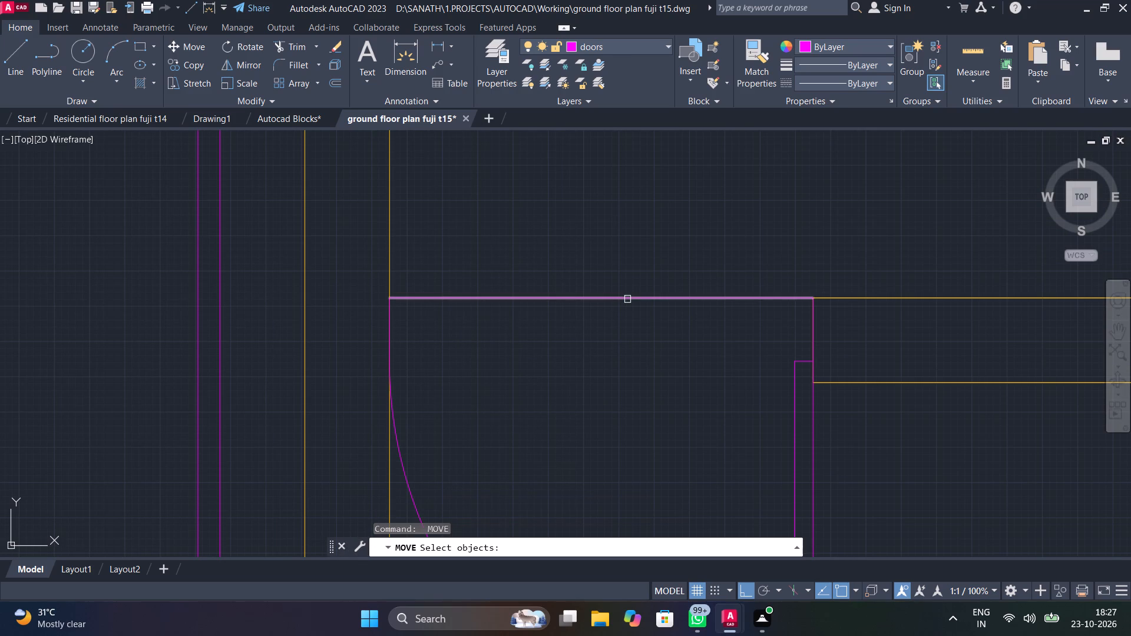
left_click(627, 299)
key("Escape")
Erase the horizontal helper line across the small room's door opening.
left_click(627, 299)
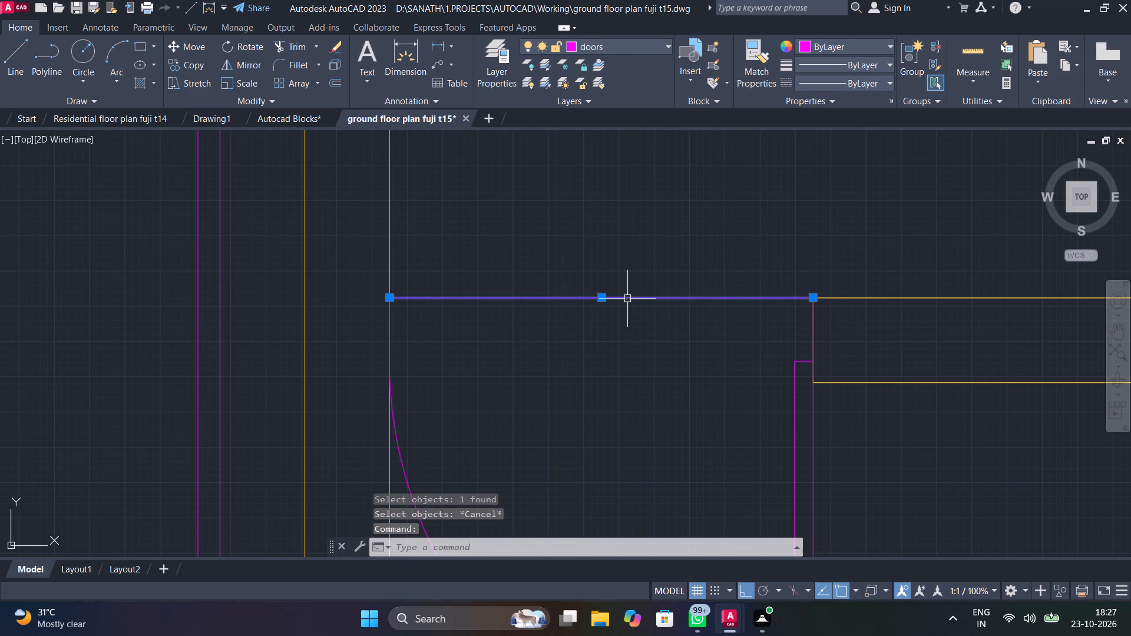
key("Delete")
Rotate the door of the small bottom room right of the entrance passage 180° about its hinge corner at the wall end.
scroll(638, 332, "down", 3)
middle_click_drag(819, 407, 621, 283)
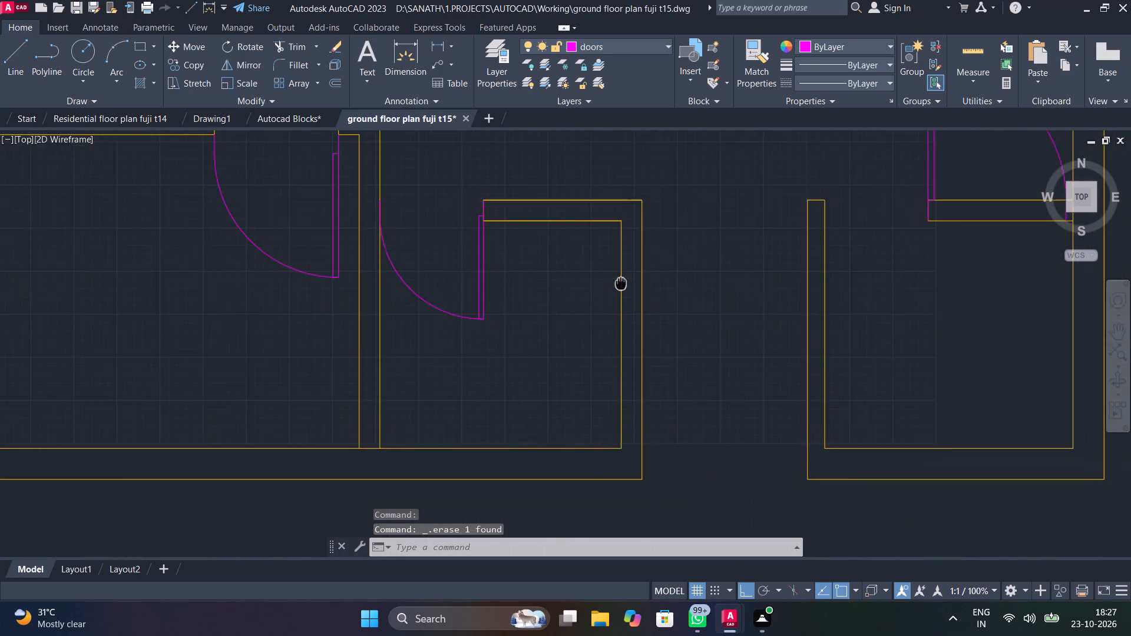
middle_click_drag(621, 283, 565, 377)
scroll(845, 337, "up", 2)
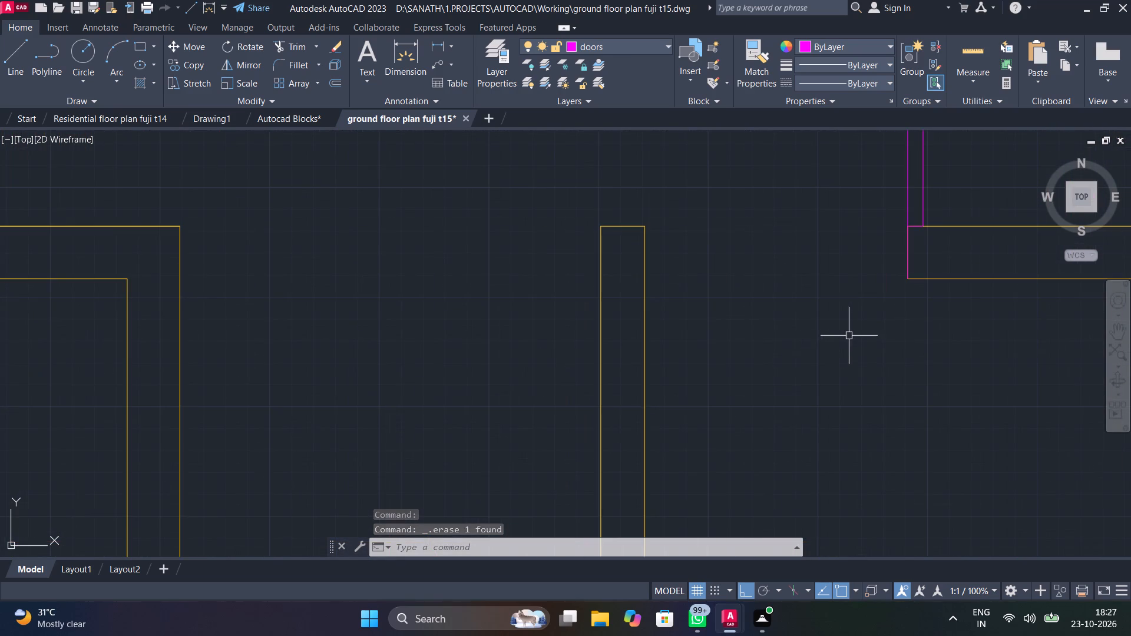
middle_click_drag(897, 330, 833, 423)
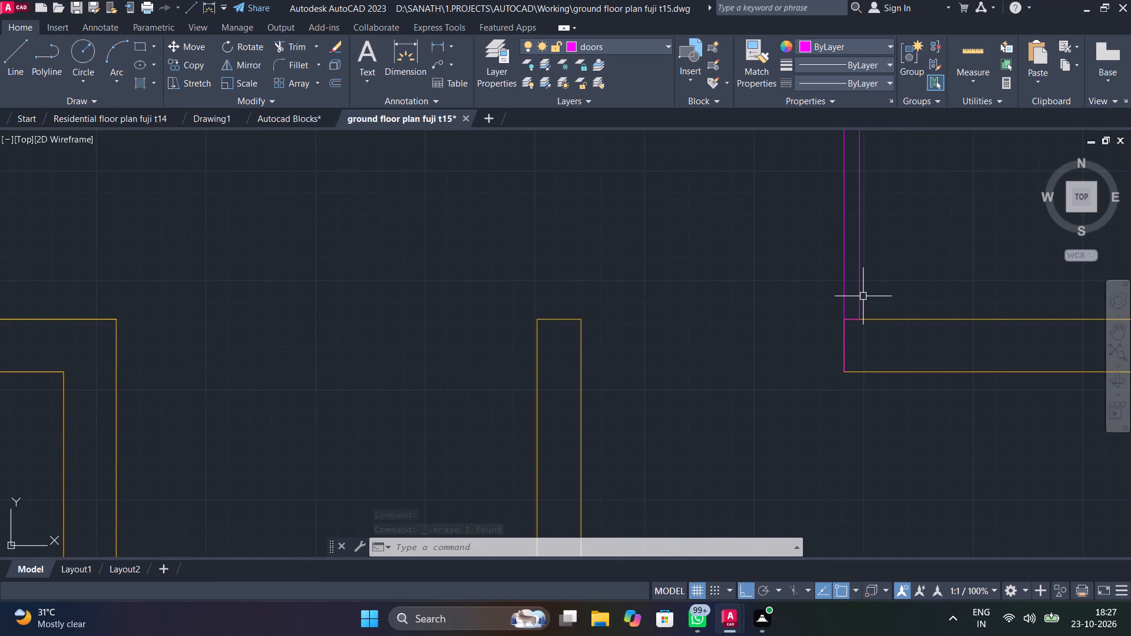
left_click(863, 296)
type("ro")
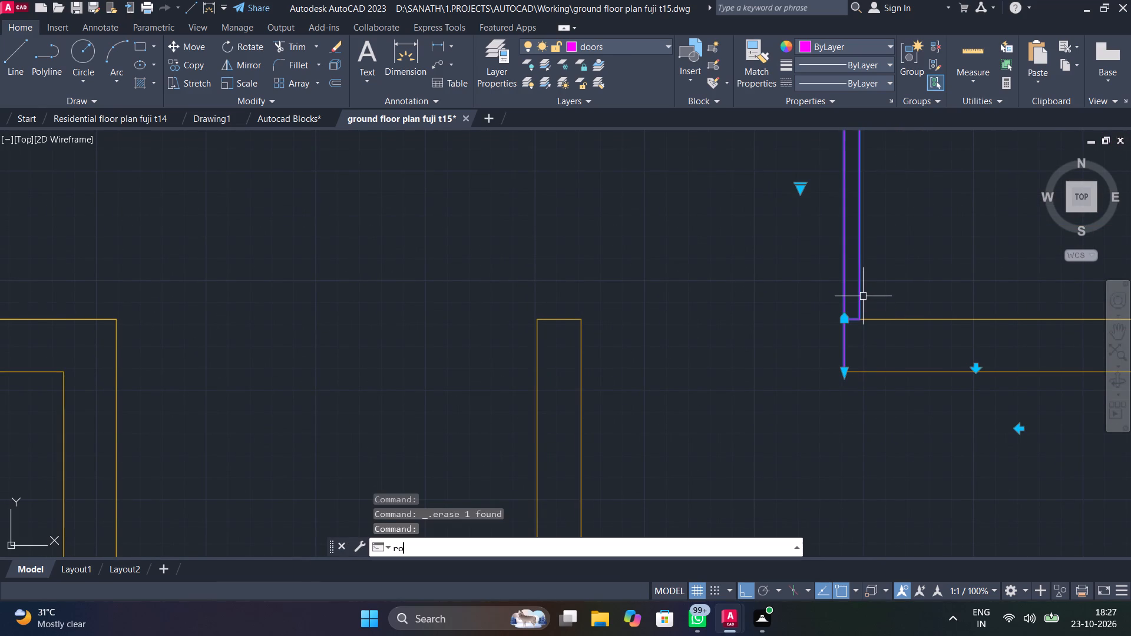
left_click(427, 458)
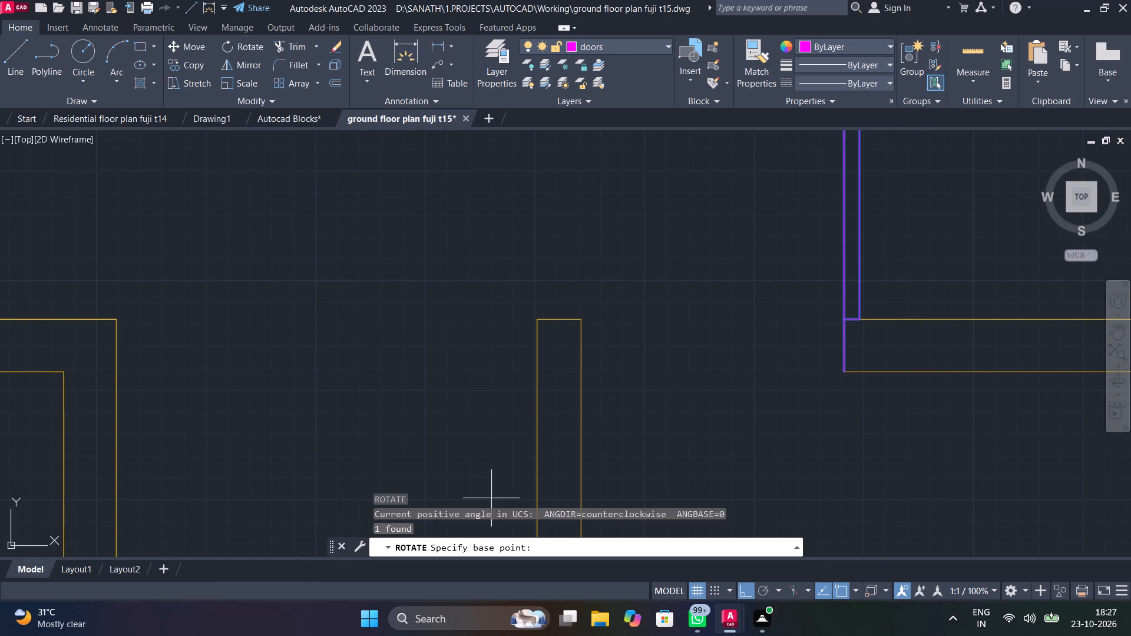
left_click(841, 373)
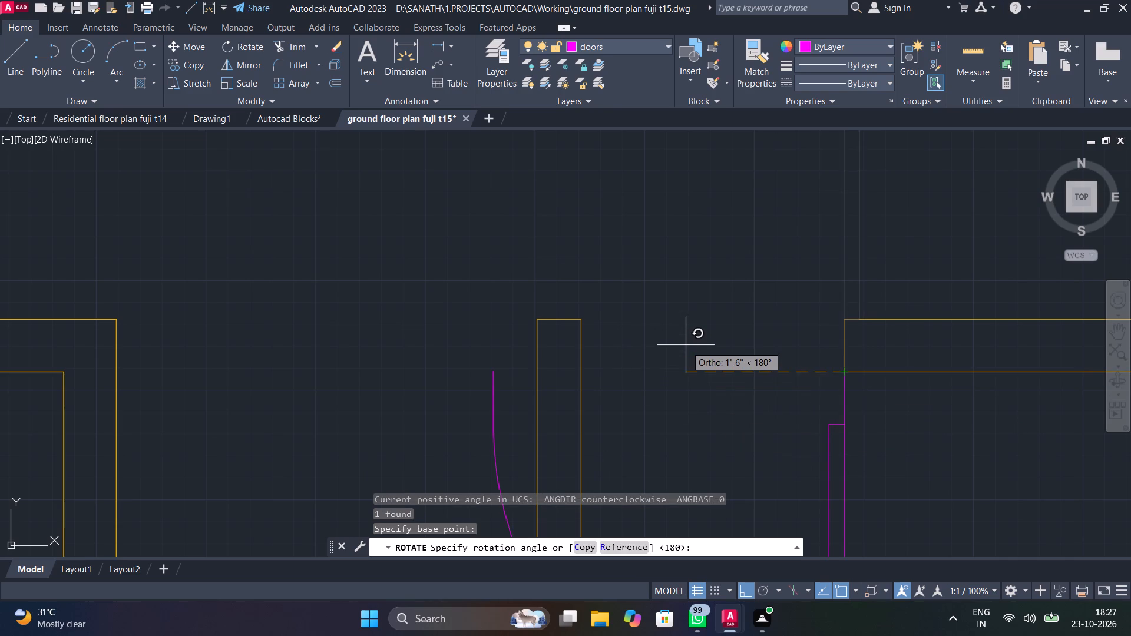
scroll(686, 345, "down", 4)
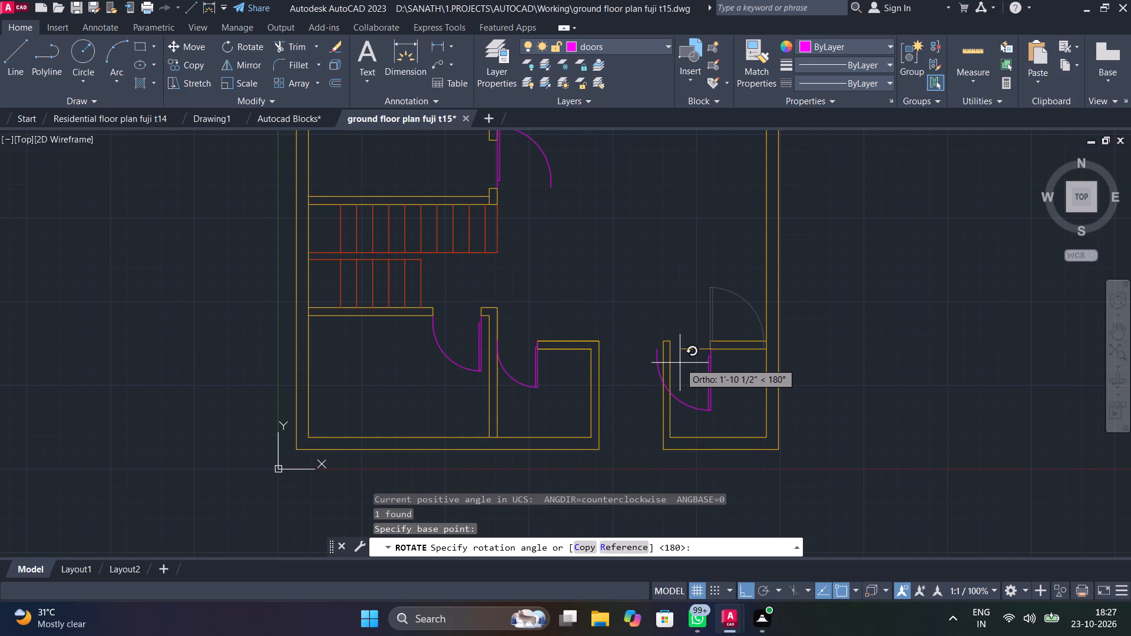
left_click(680, 363)
Mirror the door of the small bottom room right of the entrance passage about a vertical line through its hinge corner, erasing the source.
scroll(709, 377, "up", 2)
left_click(709, 377)
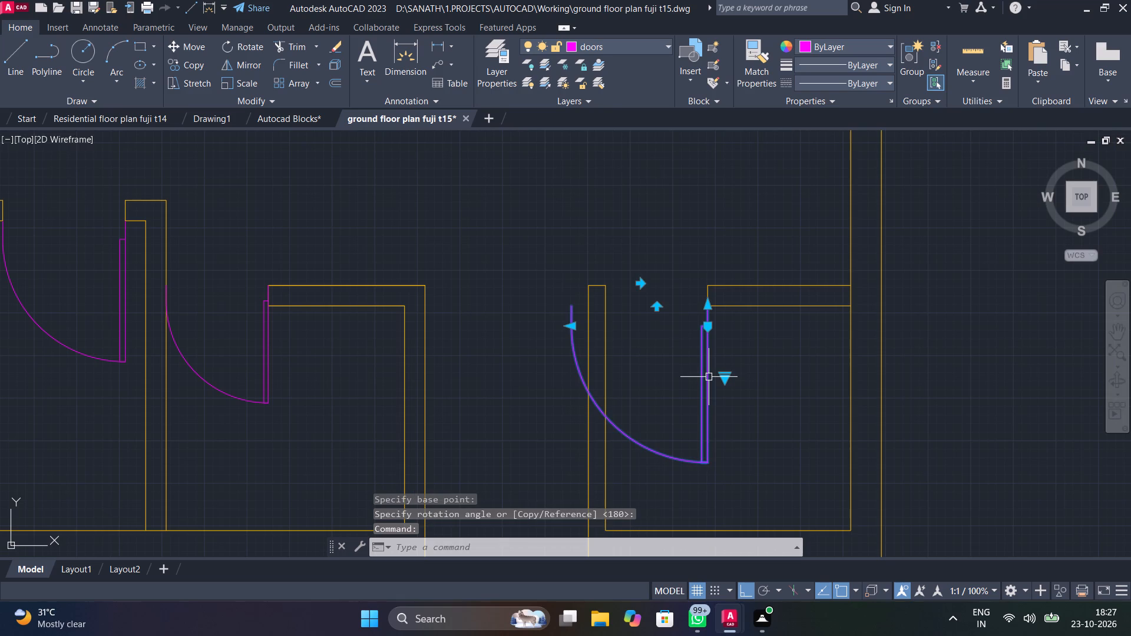
type("mi")
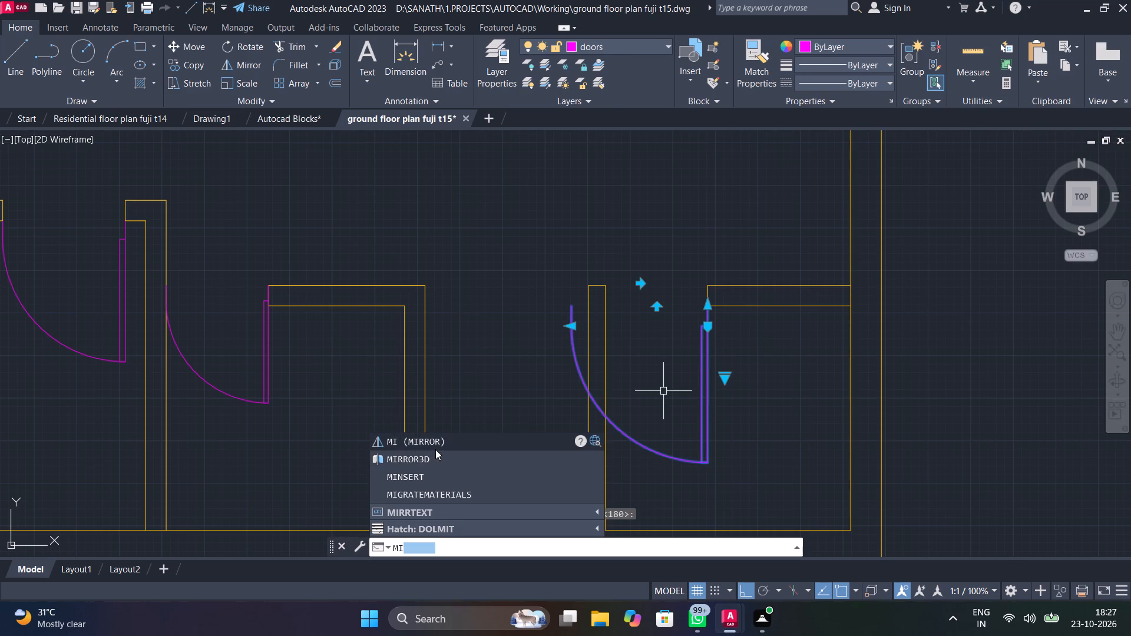
left_click(436, 443)
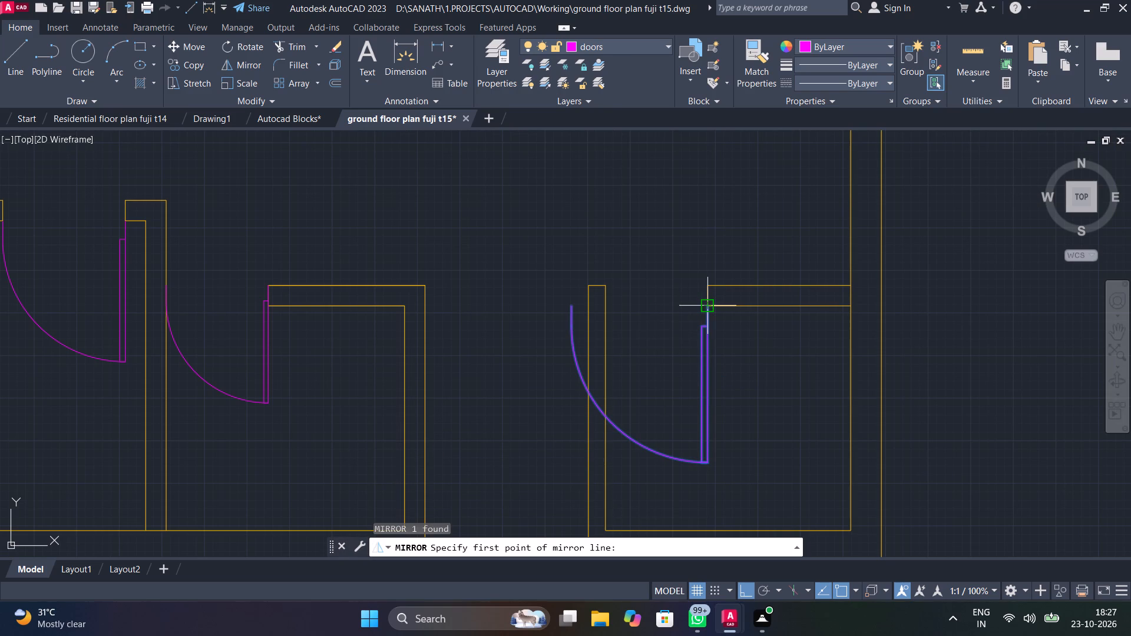
left_click(703, 304)
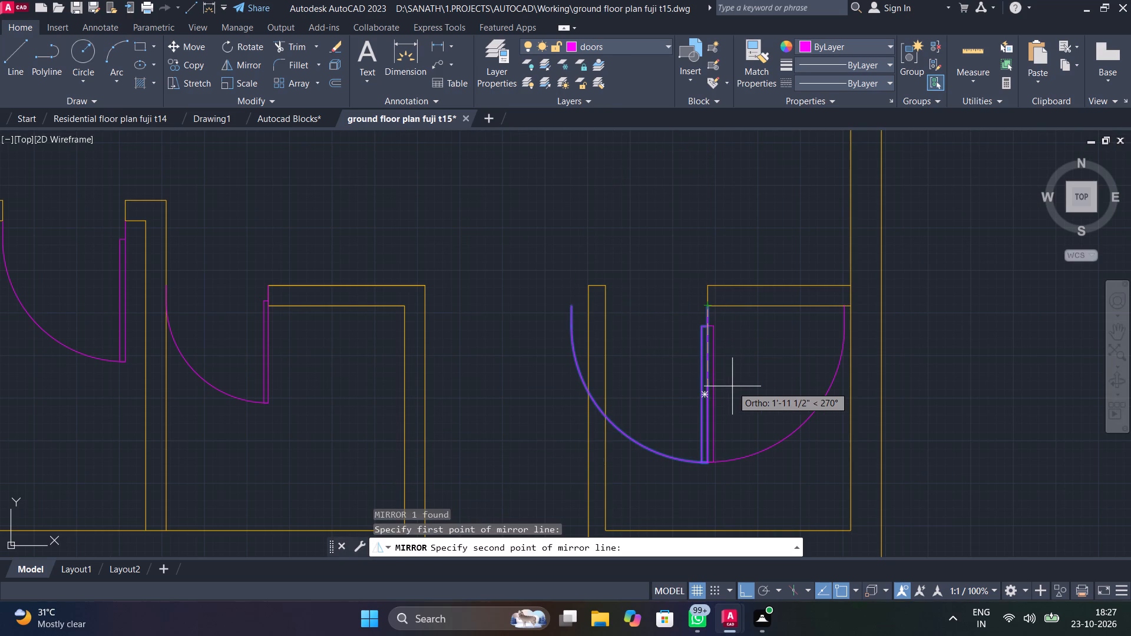
left_click(732, 386)
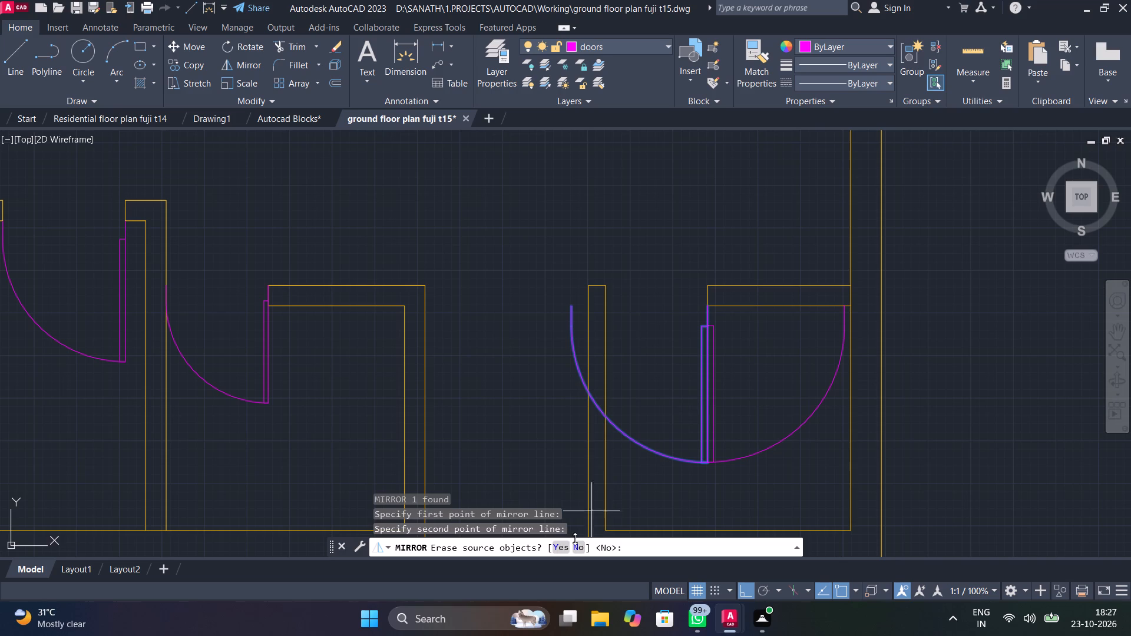
left_click(562, 547)
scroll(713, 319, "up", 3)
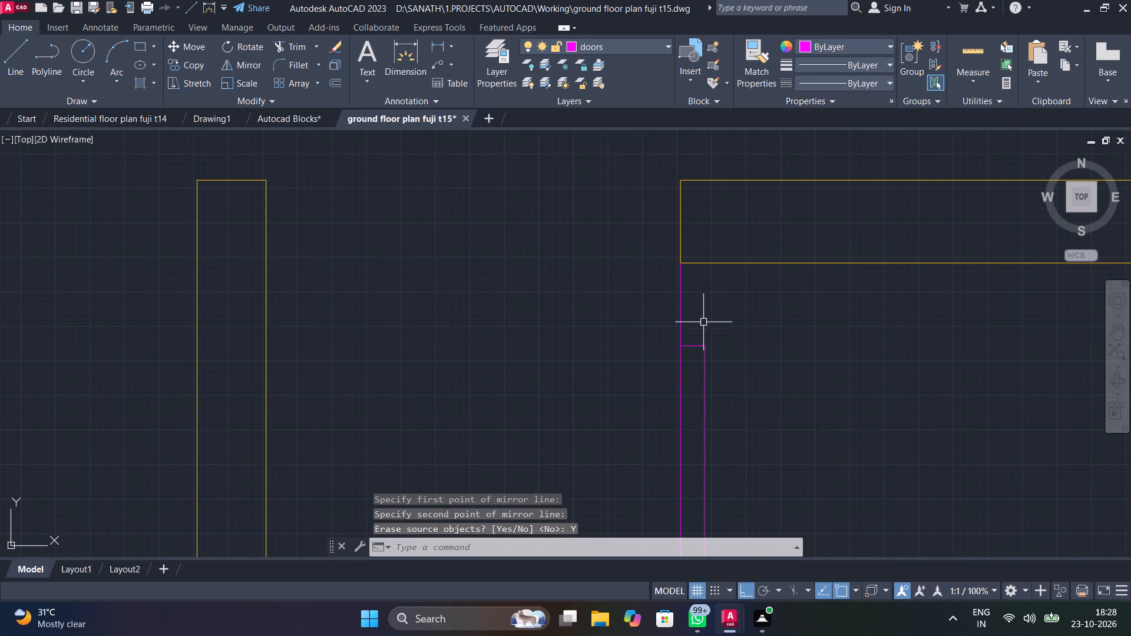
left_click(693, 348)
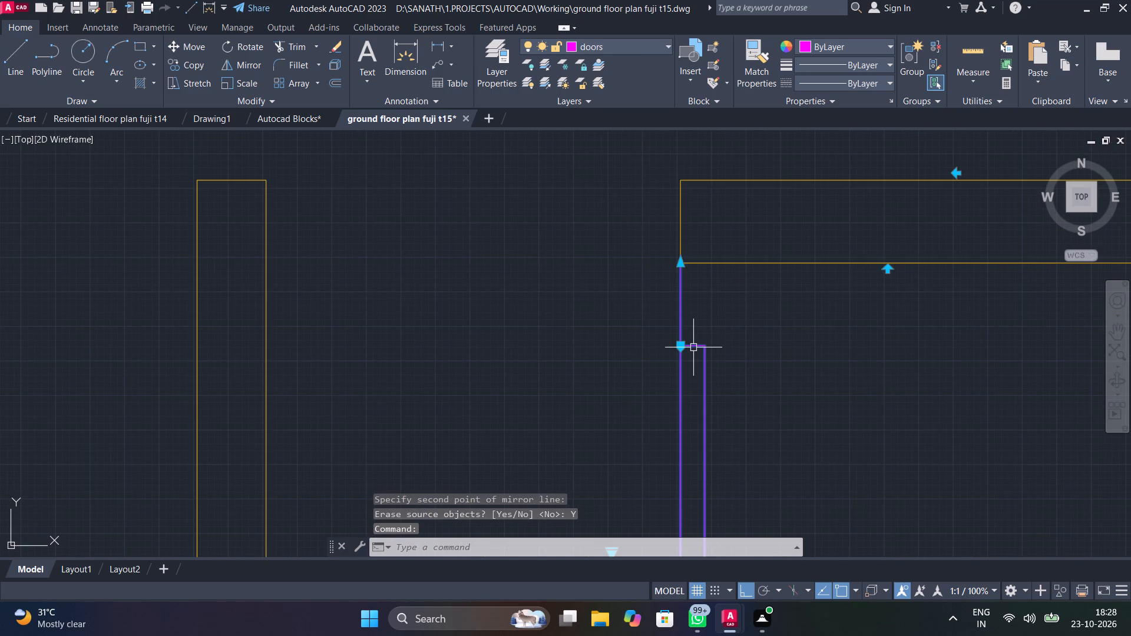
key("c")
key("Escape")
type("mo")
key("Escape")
Move the mirrored door with Ortho off from the lower wall-end corner to the inner top corner of the opposite wall end.
left_click(694, 353)
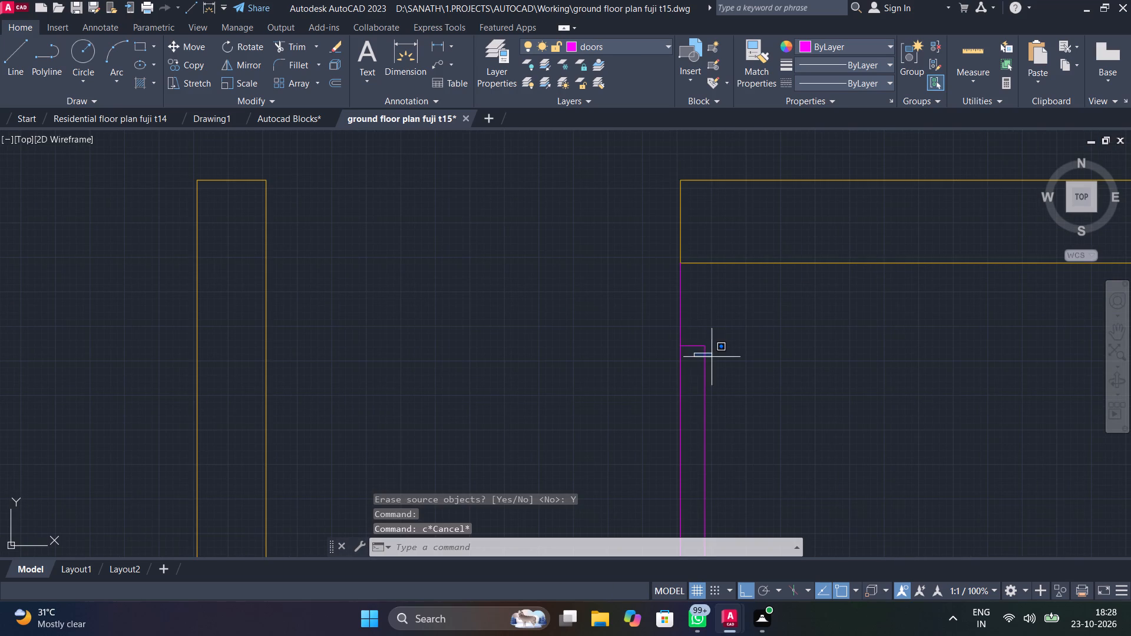
left_click(713, 358)
left_click(709, 370)
left_click(705, 383)
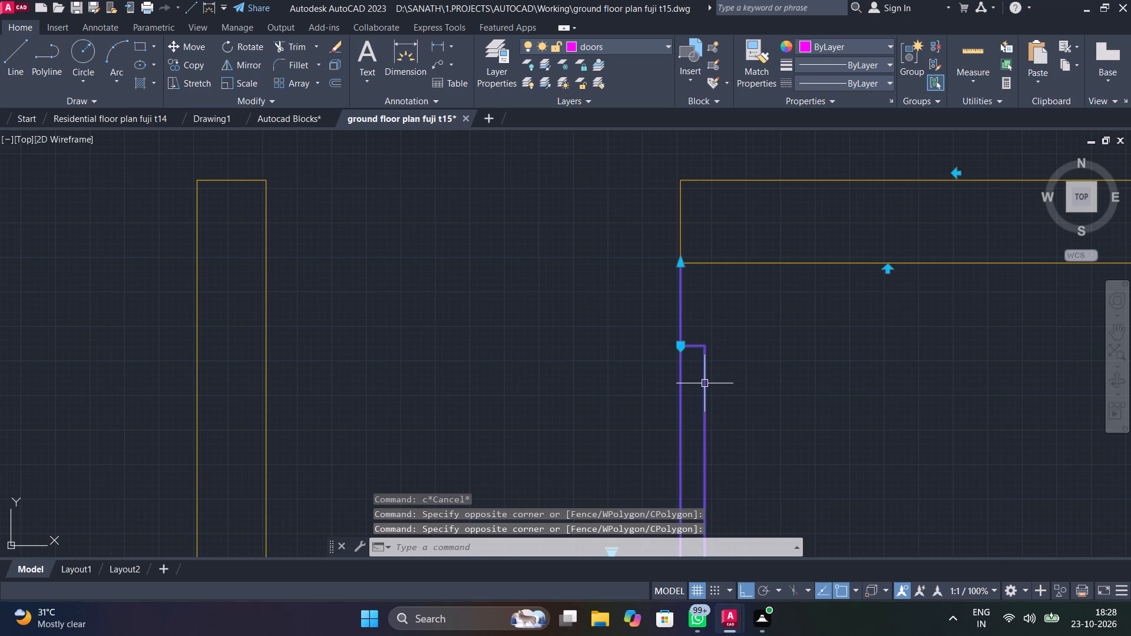
type("mov")
left_click(471, 400)
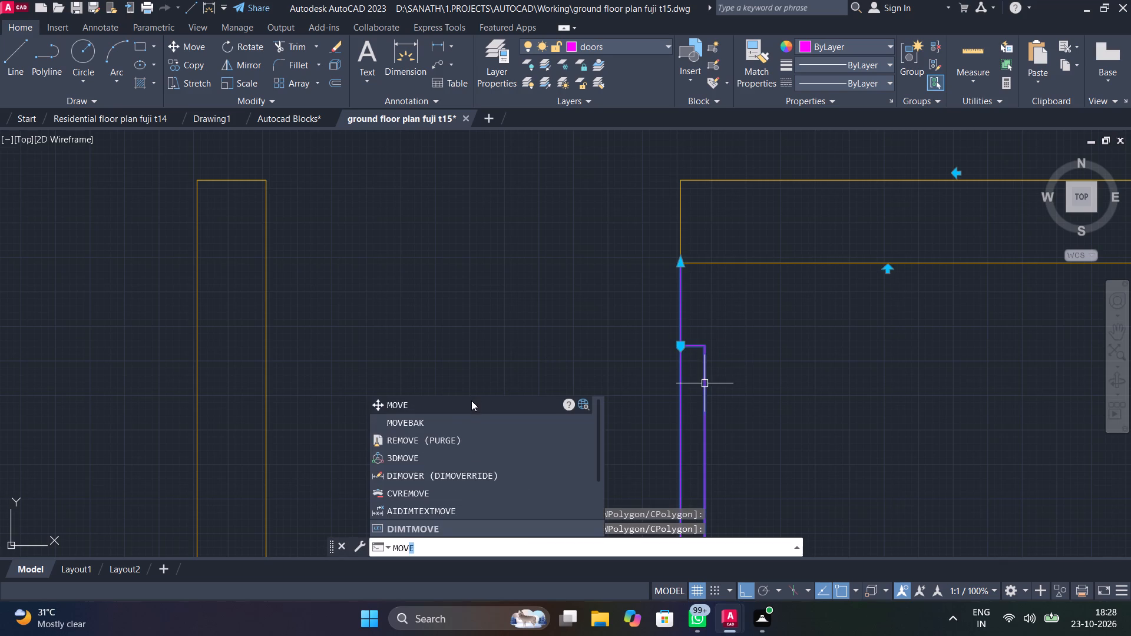
left_click(675, 264)
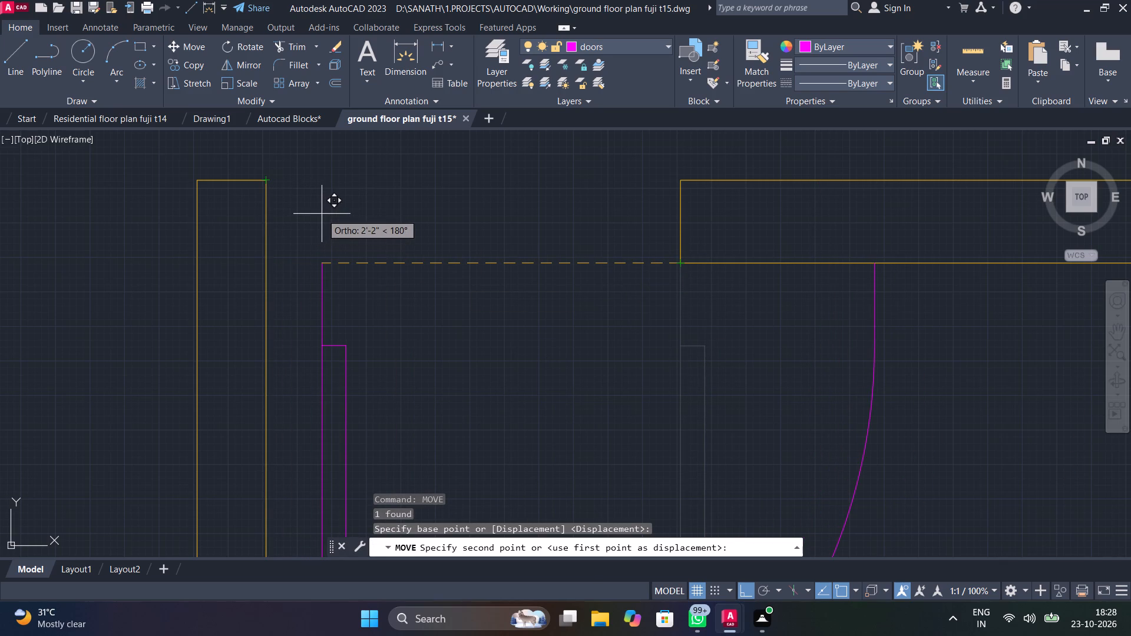
key("F8")
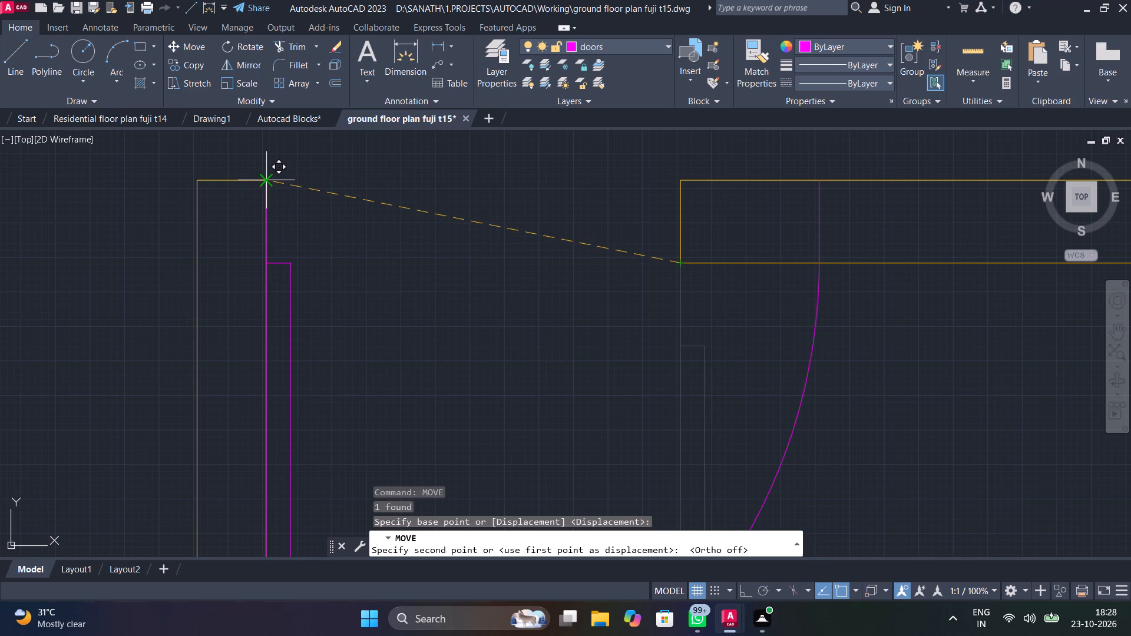
left_click(269, 180)
Scale the moved door by reference about its hinge corner, from its full width to the far wall end, to fit the opening.
left_click(290, 291)
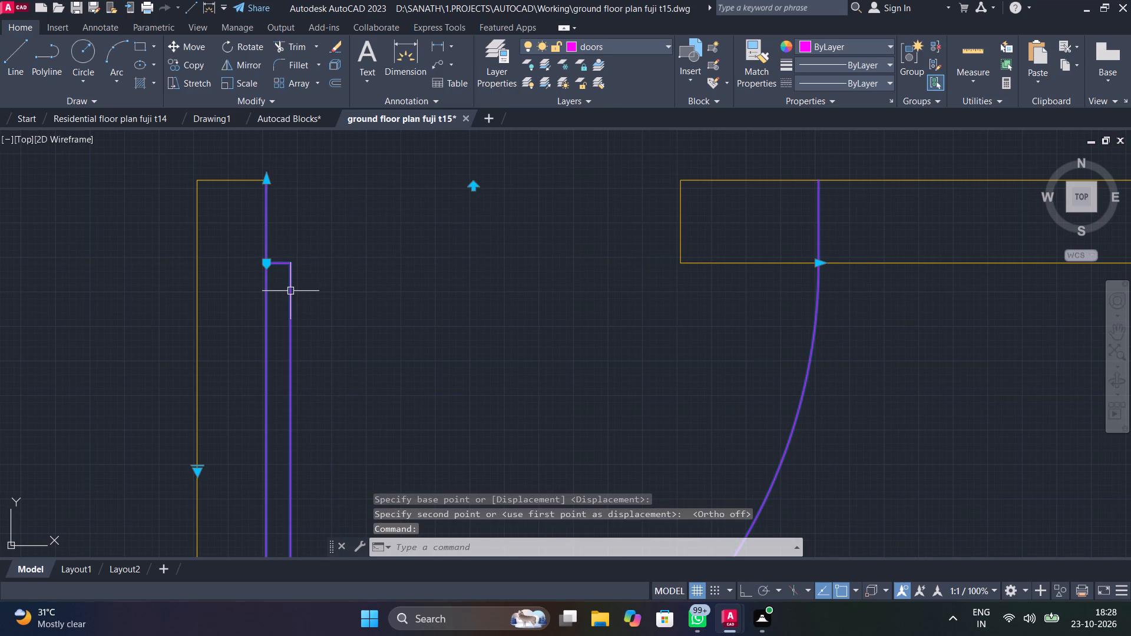
type("sc")
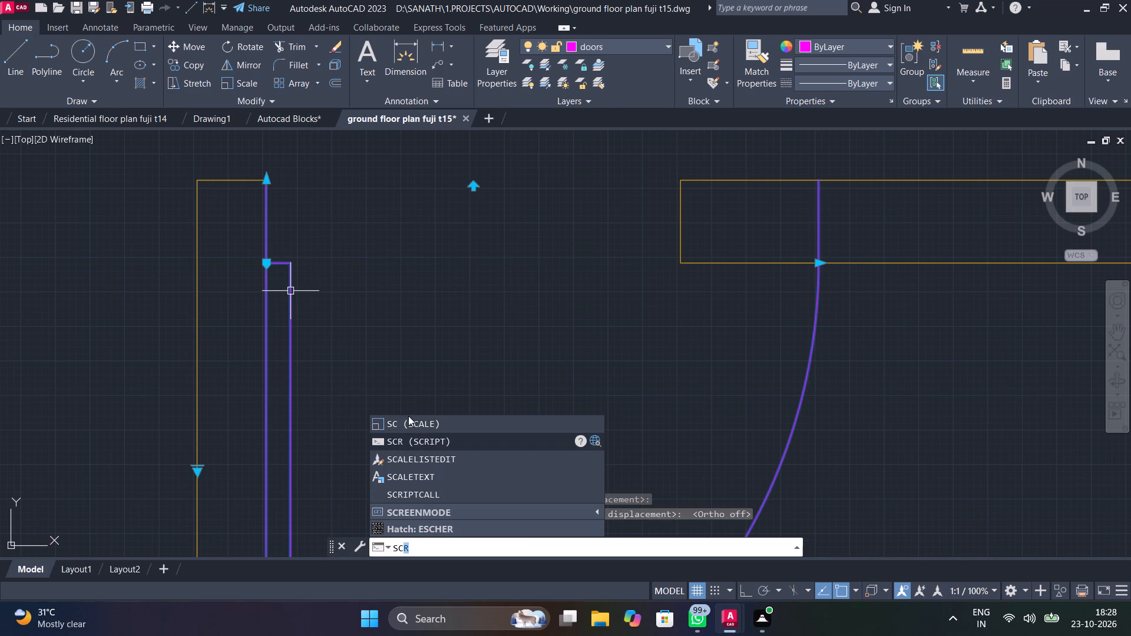
left_click(412, 422)
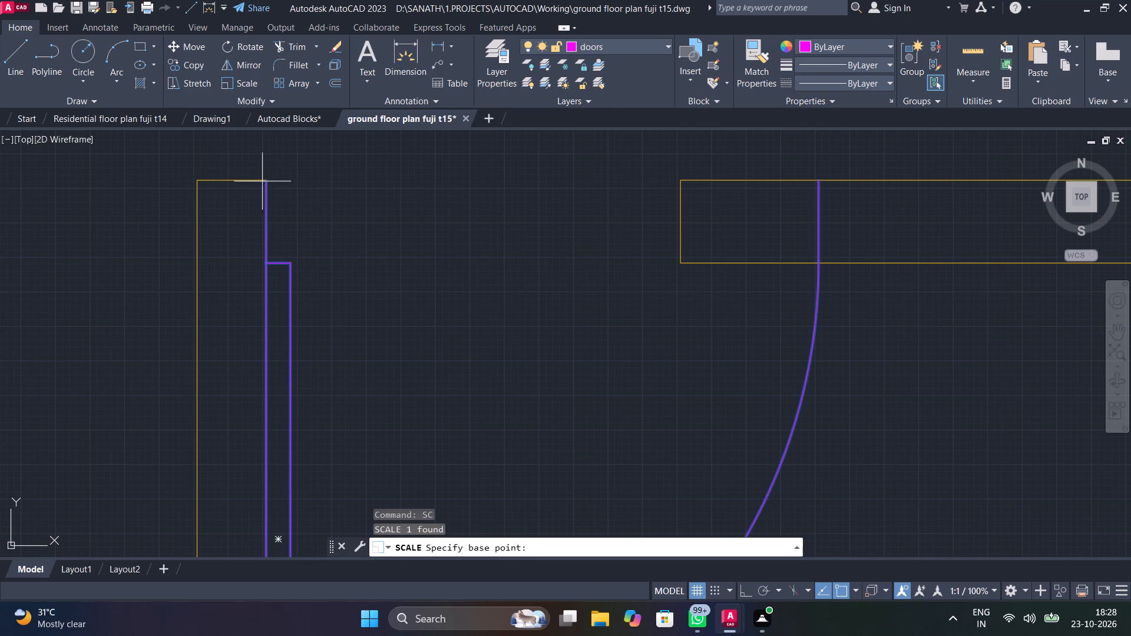
left_click(264, 178)
key("r")
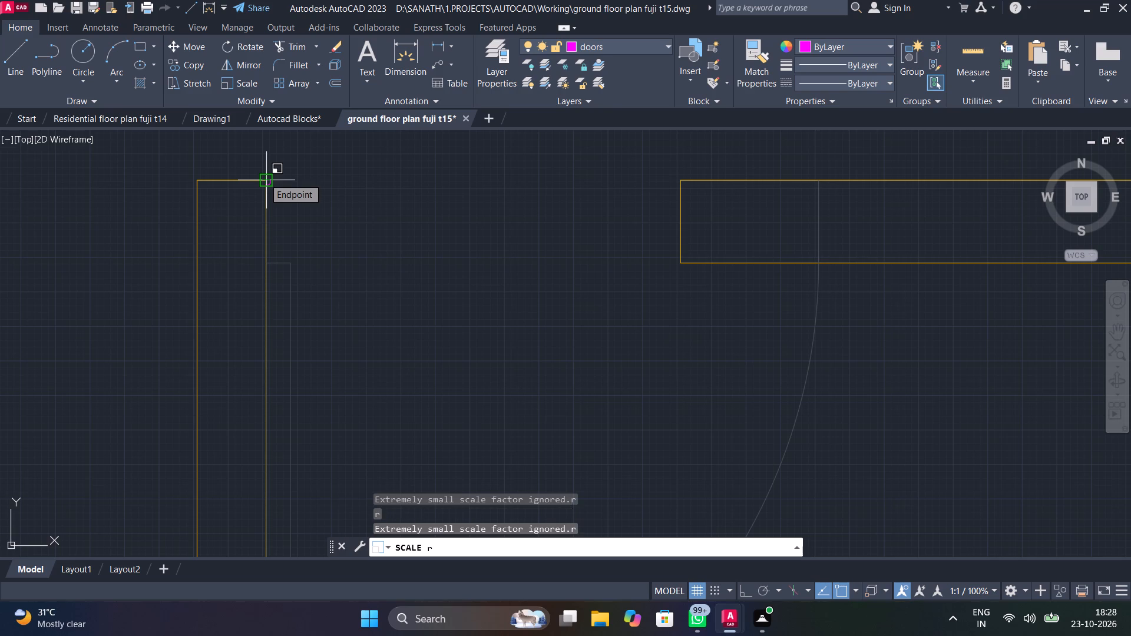
key("space")
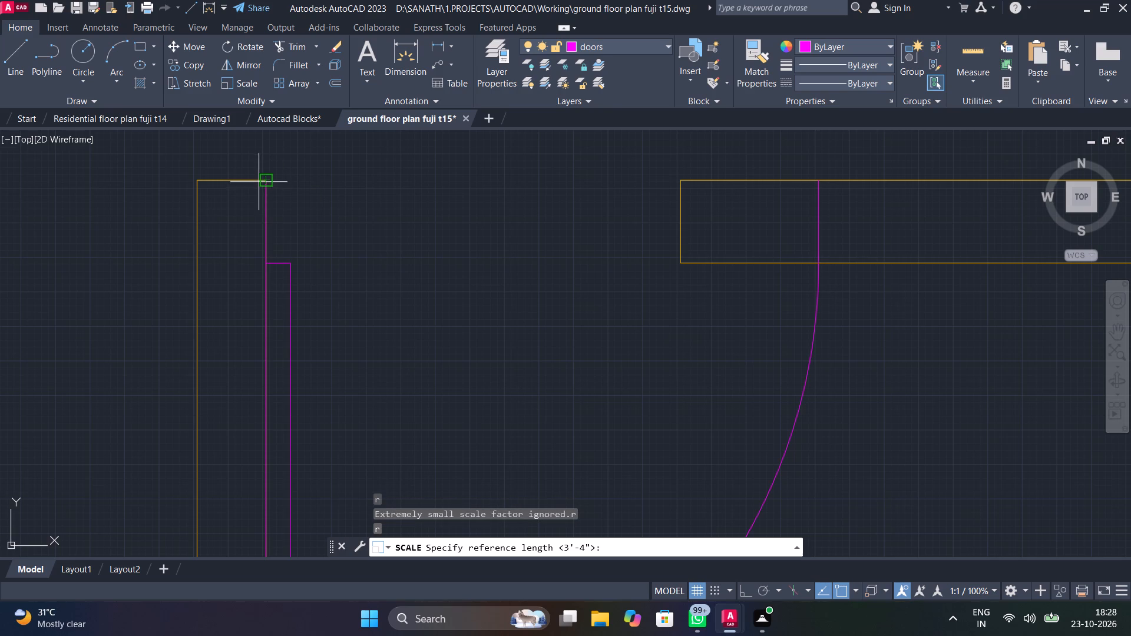
left_click(259, 181)
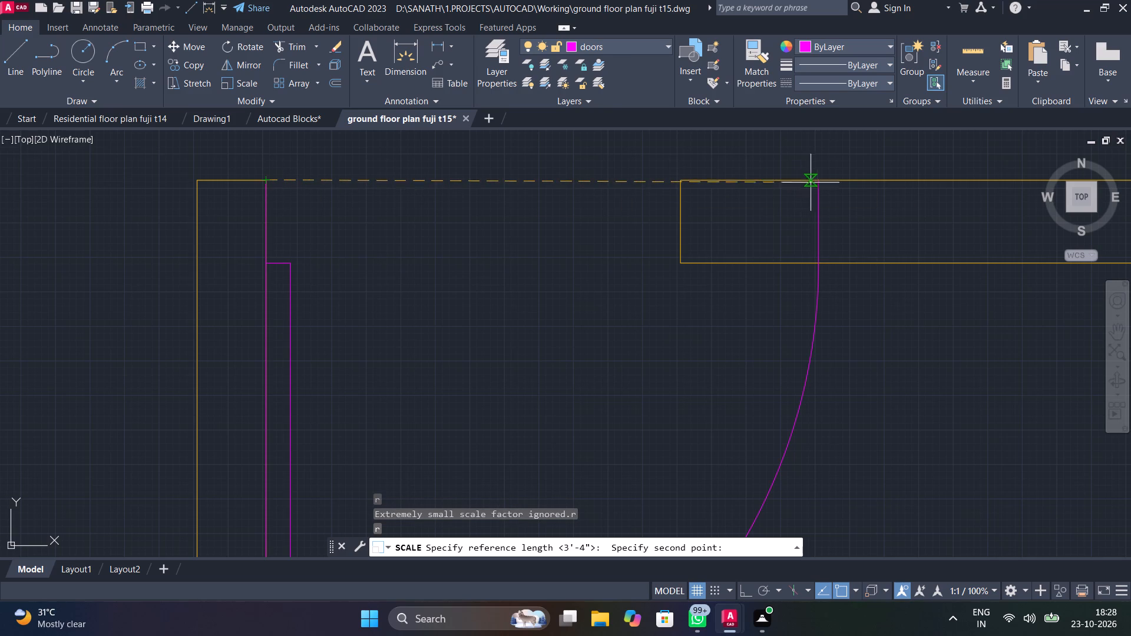
left_click(819, 183)
left_click(683, 184)
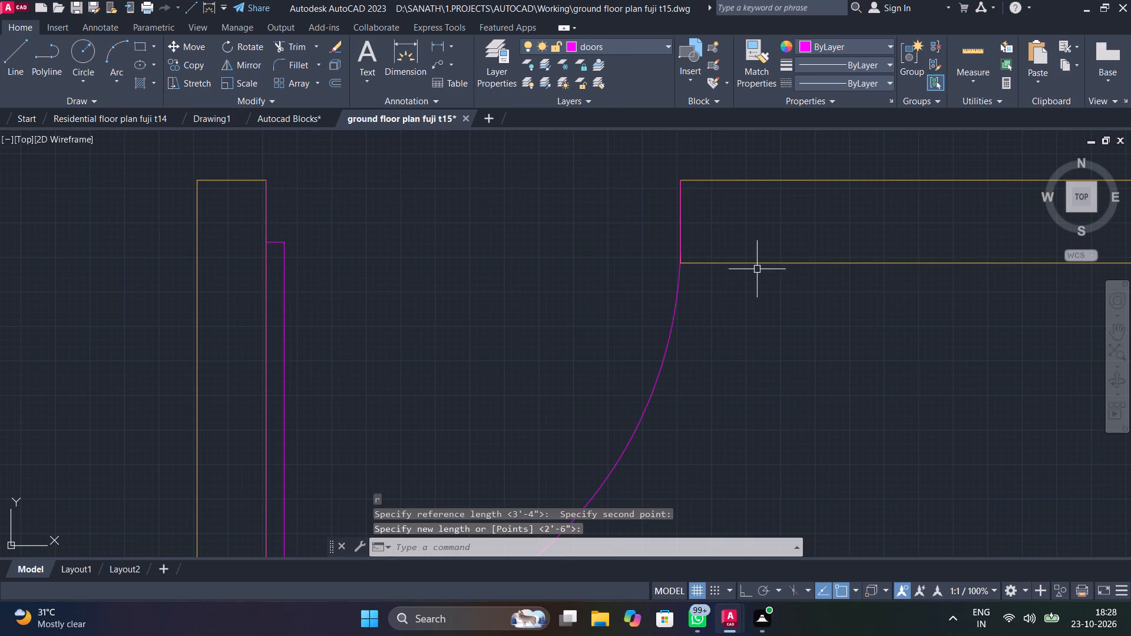
Erase the door of the small bottom room left of the entrance passage.
scroll(757, 269, "down", 3)
middle_click_drag(659, 280, 841, 266)
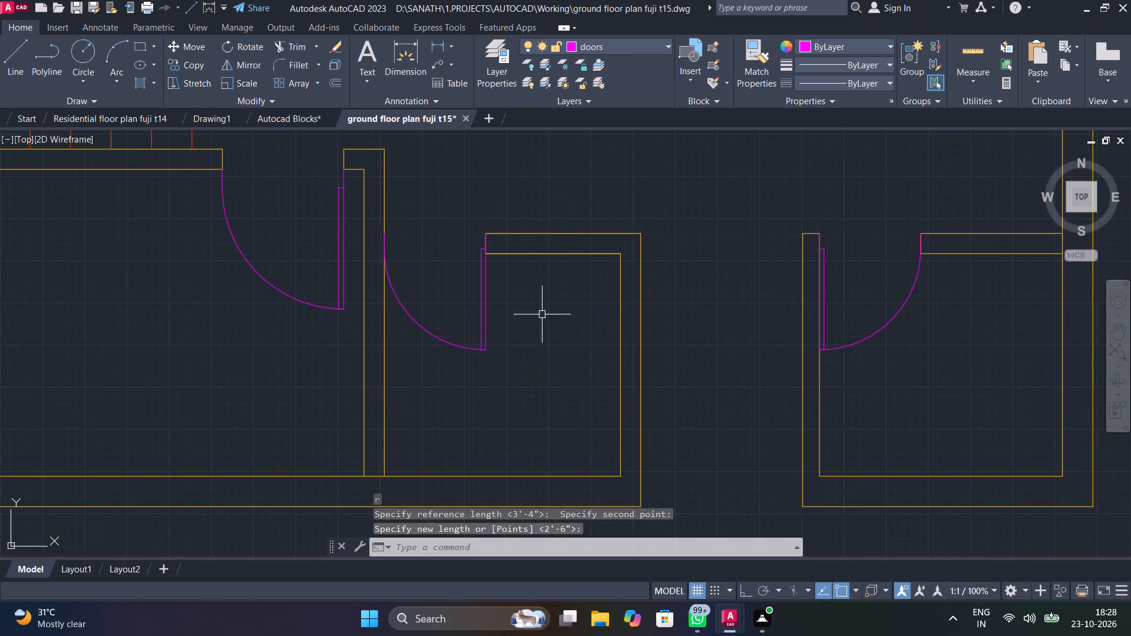
left_click(485, 348)
key("Delete")
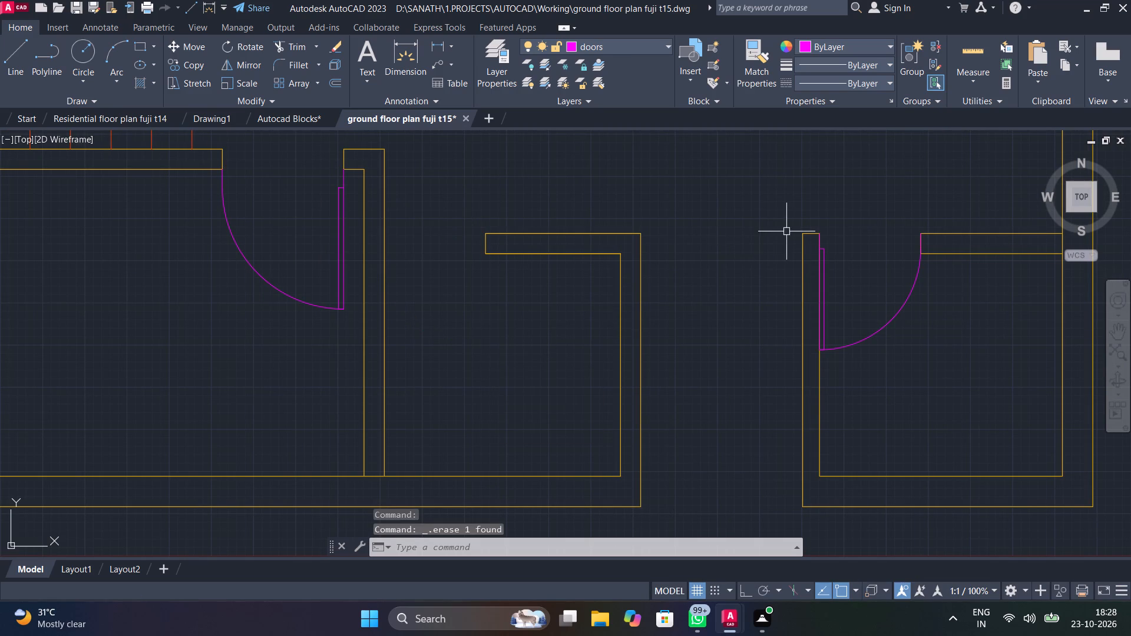
Copy the fitted door from its hinge corner to the opposite wall face of the left small room's opening, with Ortho on.
scroll(802, 237, "up", 3)
left_click(875, 300)
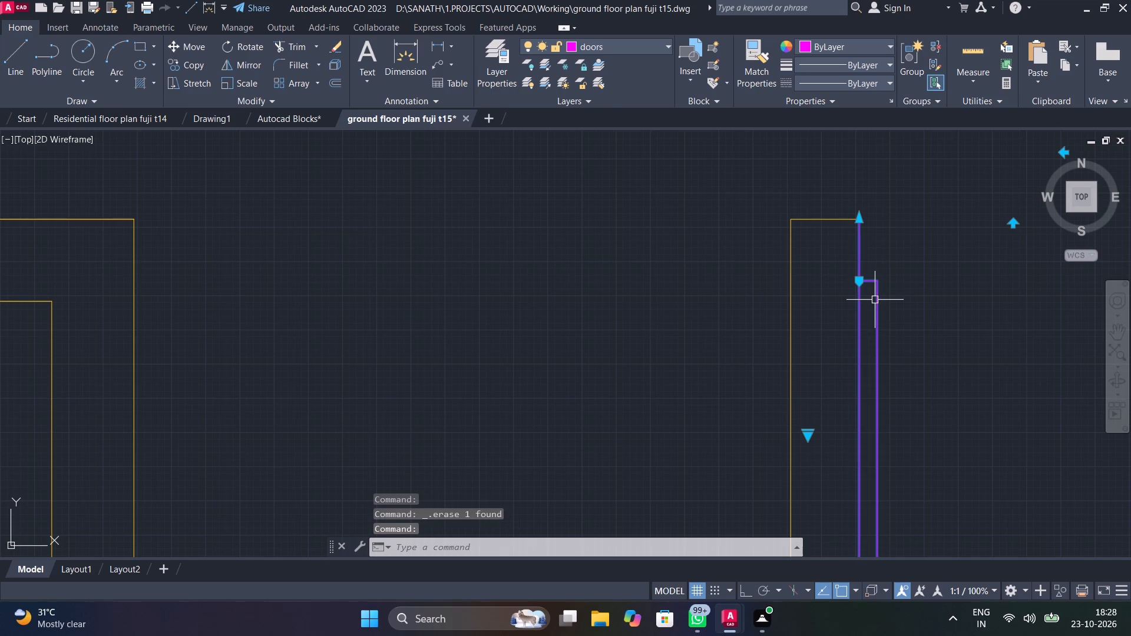
type("cop")
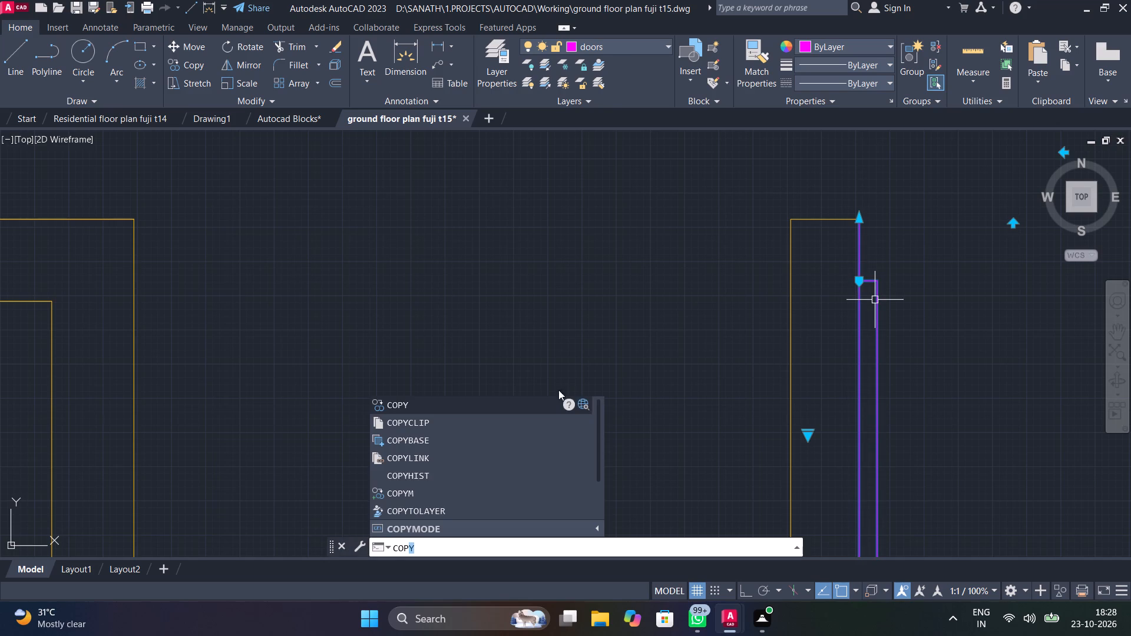
left_click(441, 401)
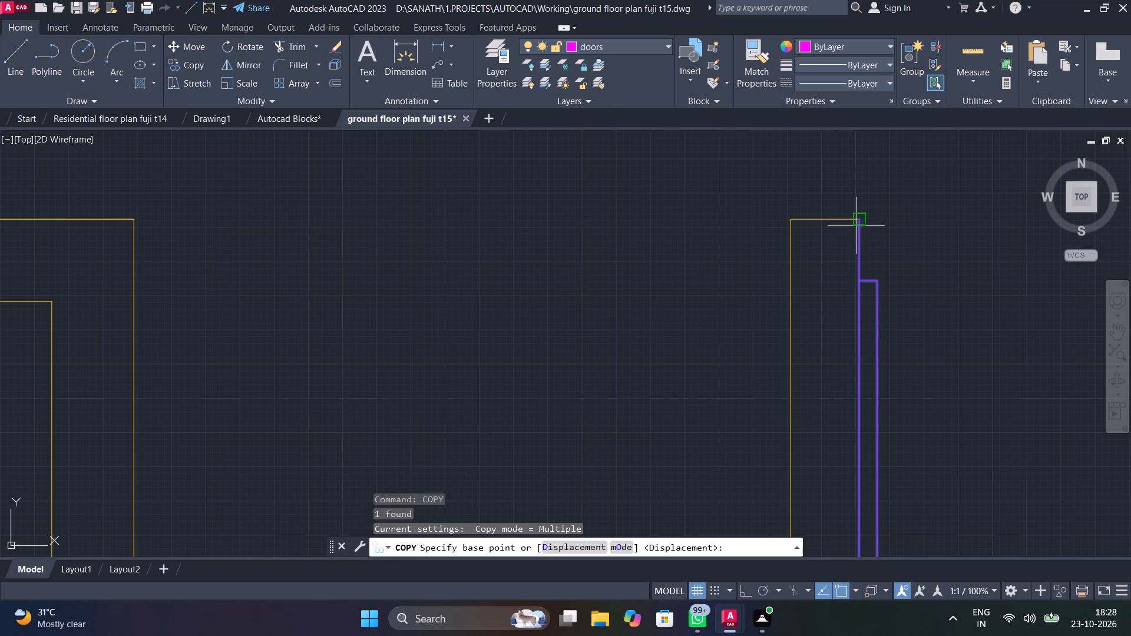
left_click(859, 222)
middle_click_drag(542, 241, 942, 240)
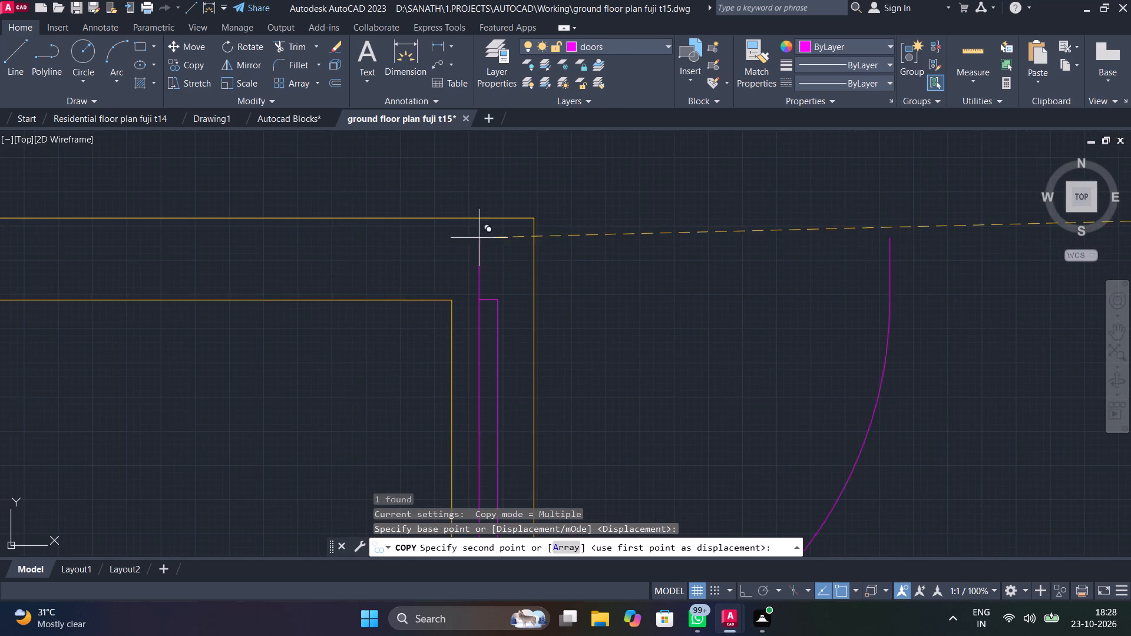
scroll(479, 238, "down", 4)
scroll(356, 237, "up", 2)
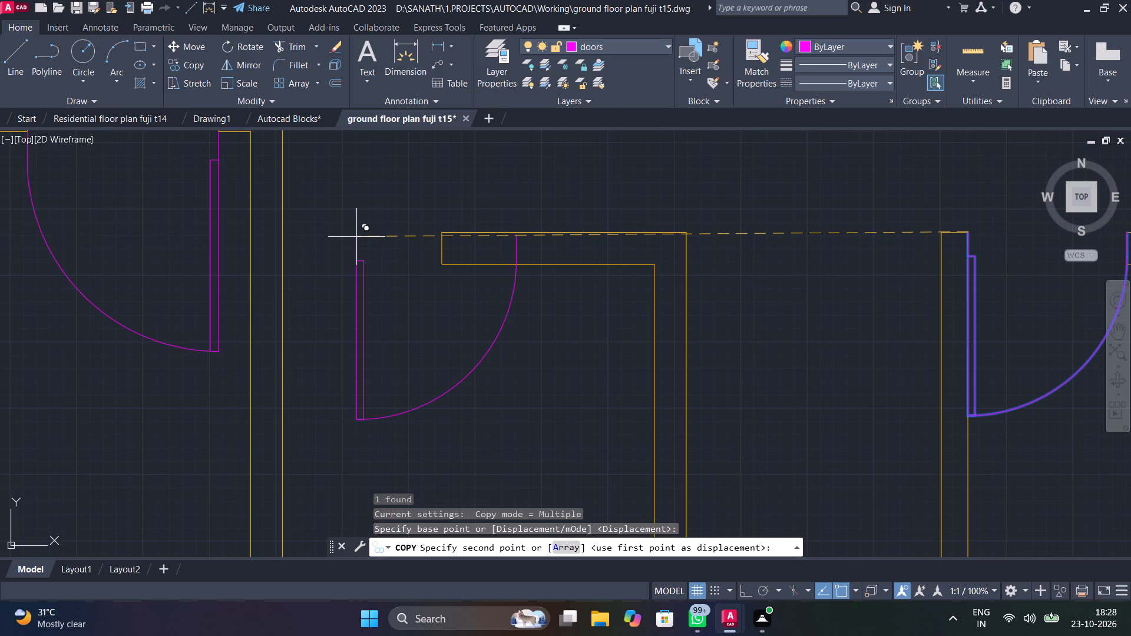
key("F8")
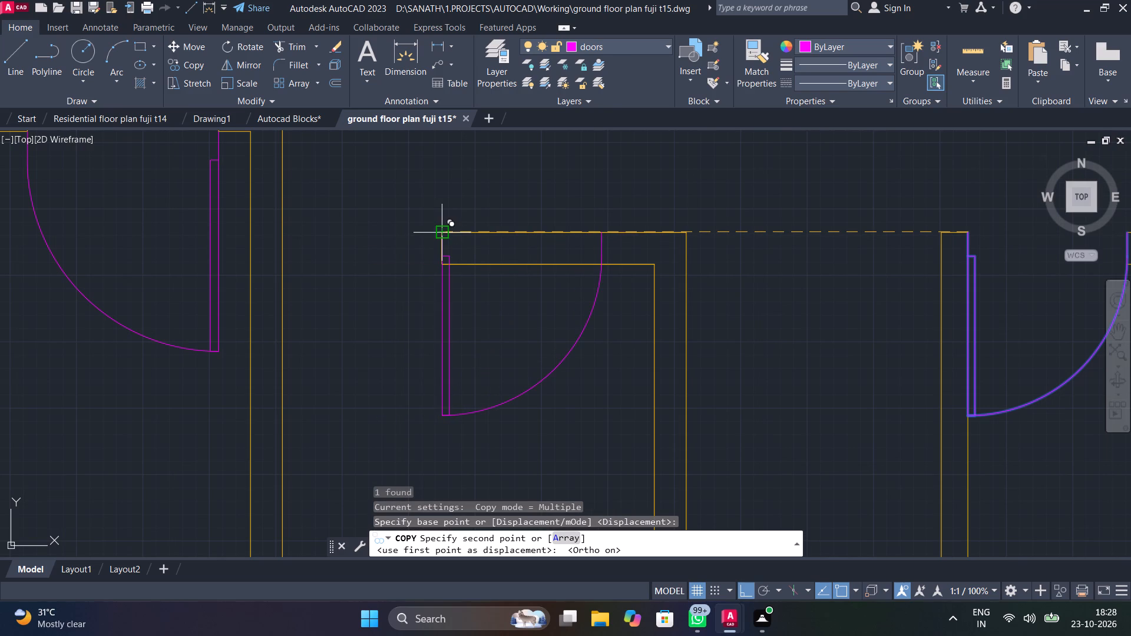
left_click(277, 234)
scroll(352, 281, "down", 3)
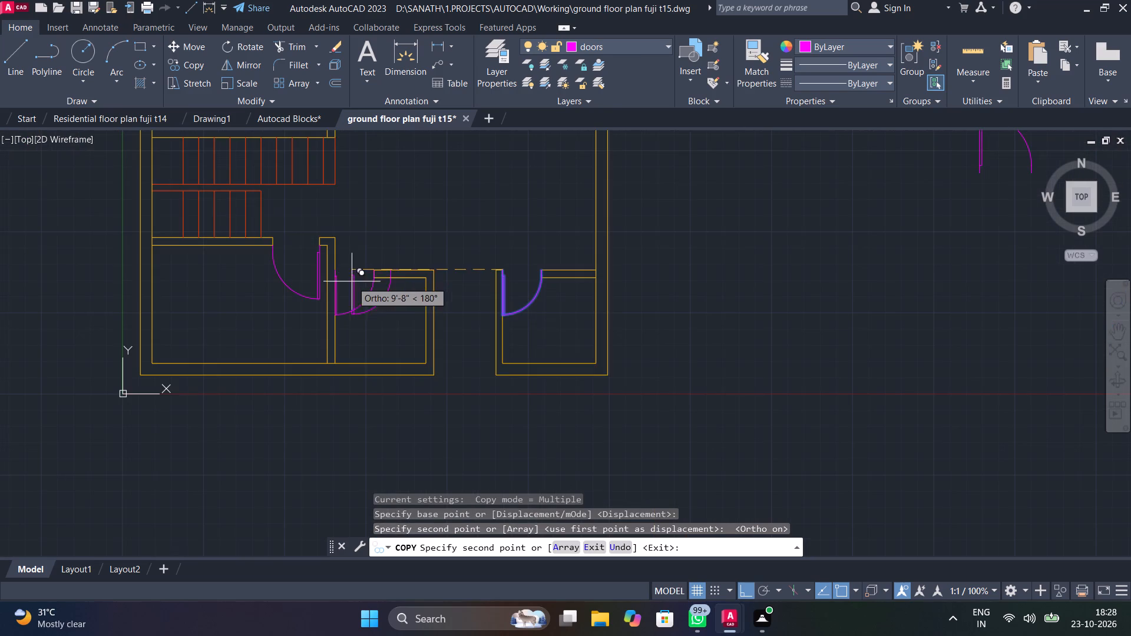
key("Escape")
Rotate the door of the room above the staircase 90° about its hinge corner at the lower wall end, swinging into the room.
middle_click_drag(492, 244, 703, 456)
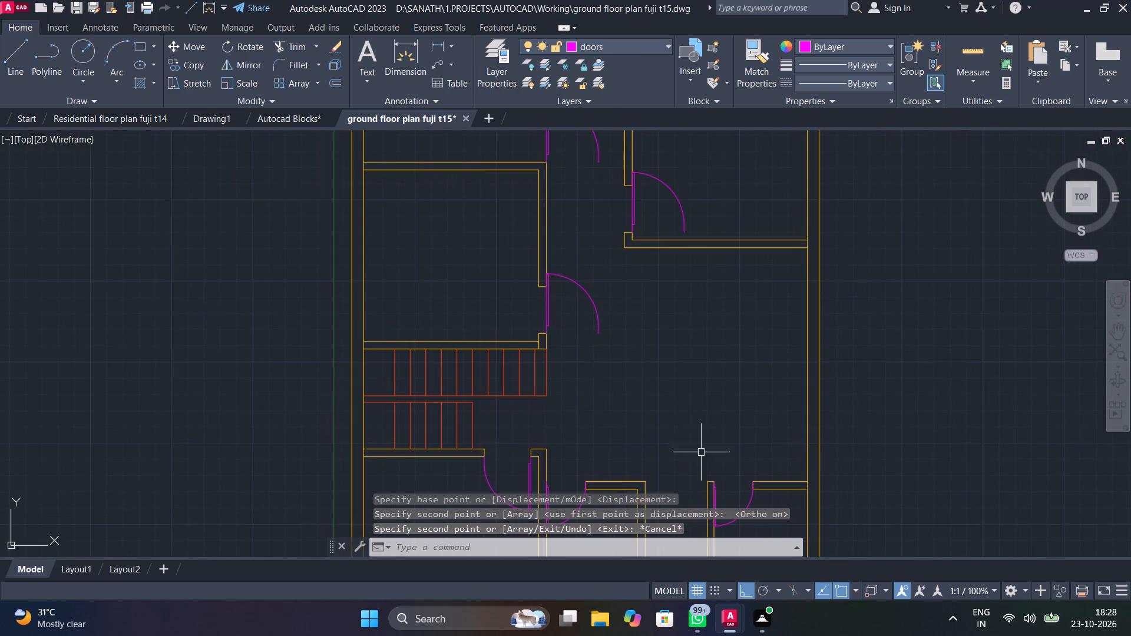
scroll(540, 332, "up", 3)
left_click(532, 309)
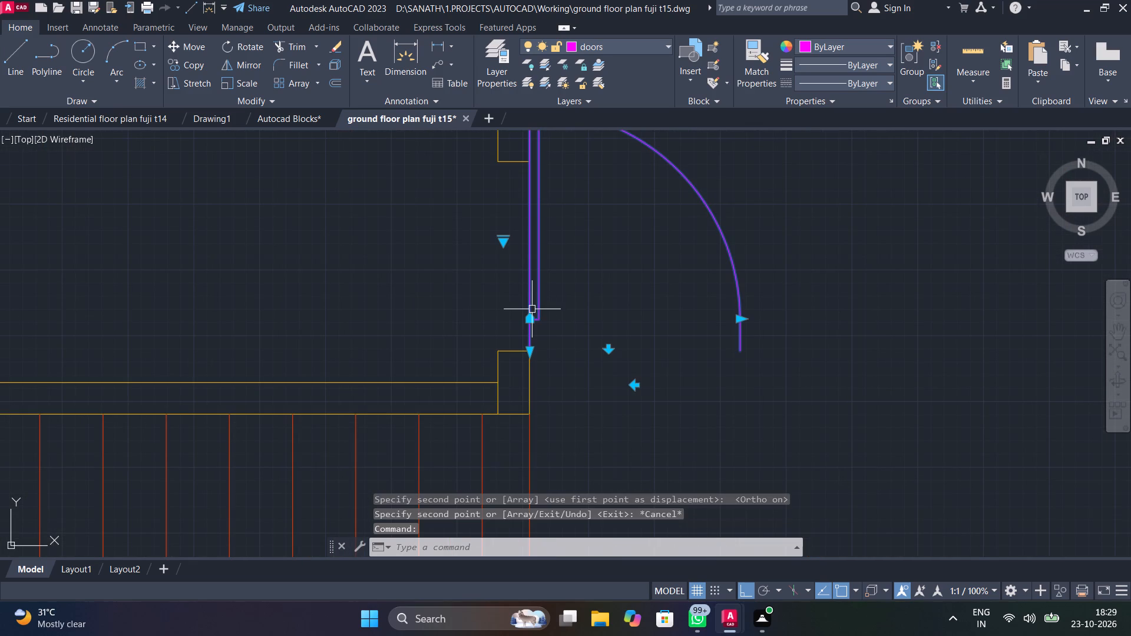
type("ro")
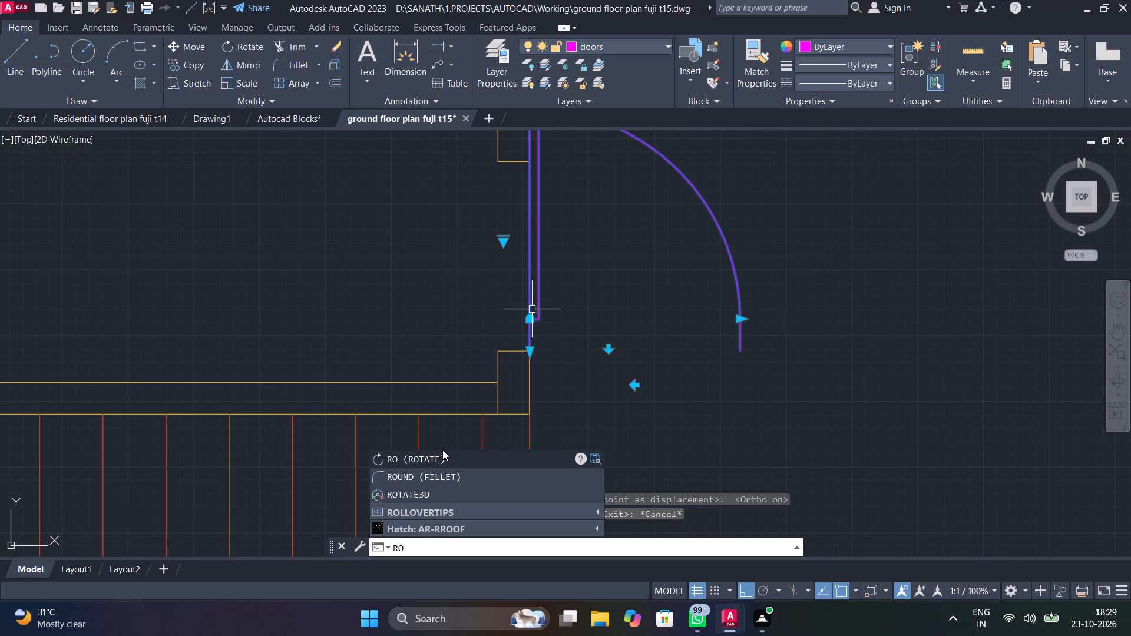
left_click(445, 453)
left_click(530, 353)
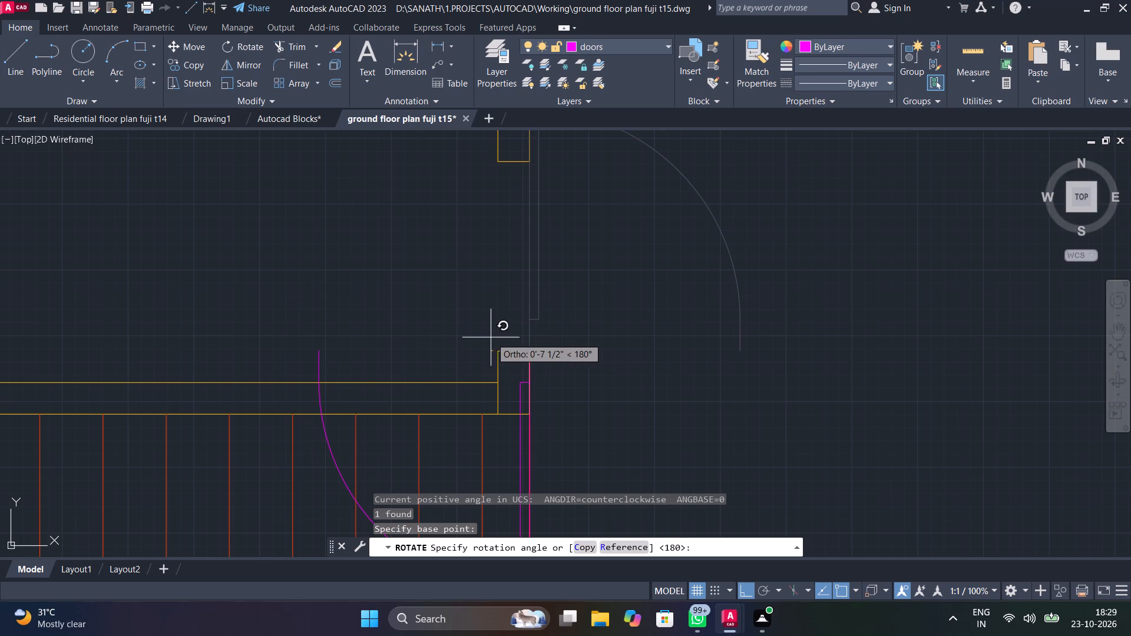
left_click(525, 332)
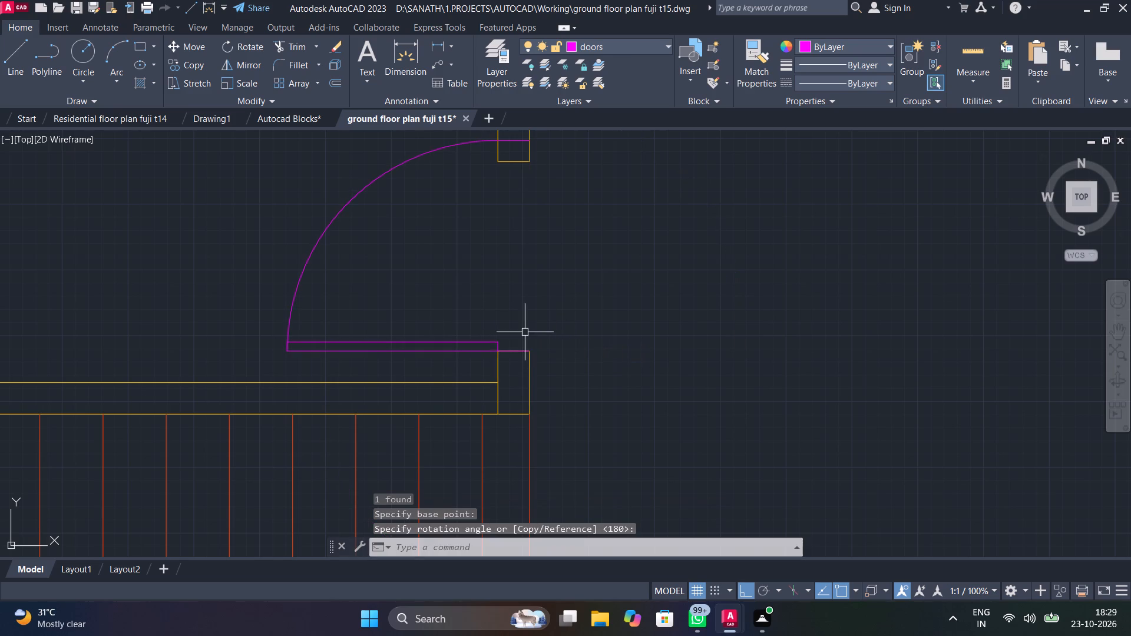
Scale the door of the room above the staircase by reference about its hinge corner, from its full width to the upper wall end.
scroll(512, 350, "up", 3)
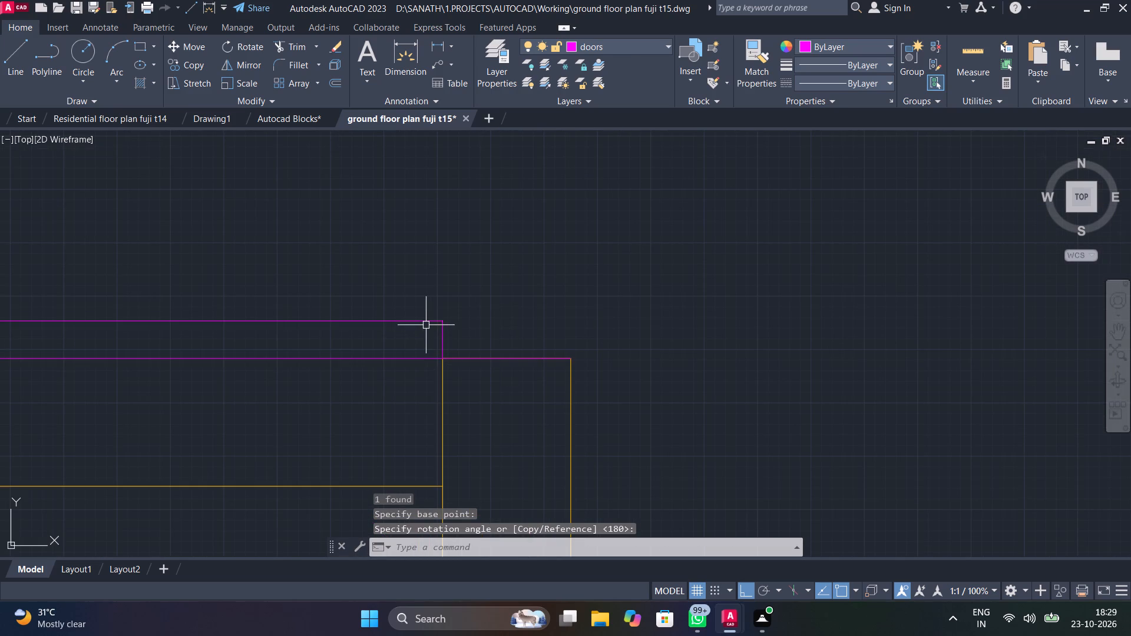
left_click(431, 321)
type("sc")
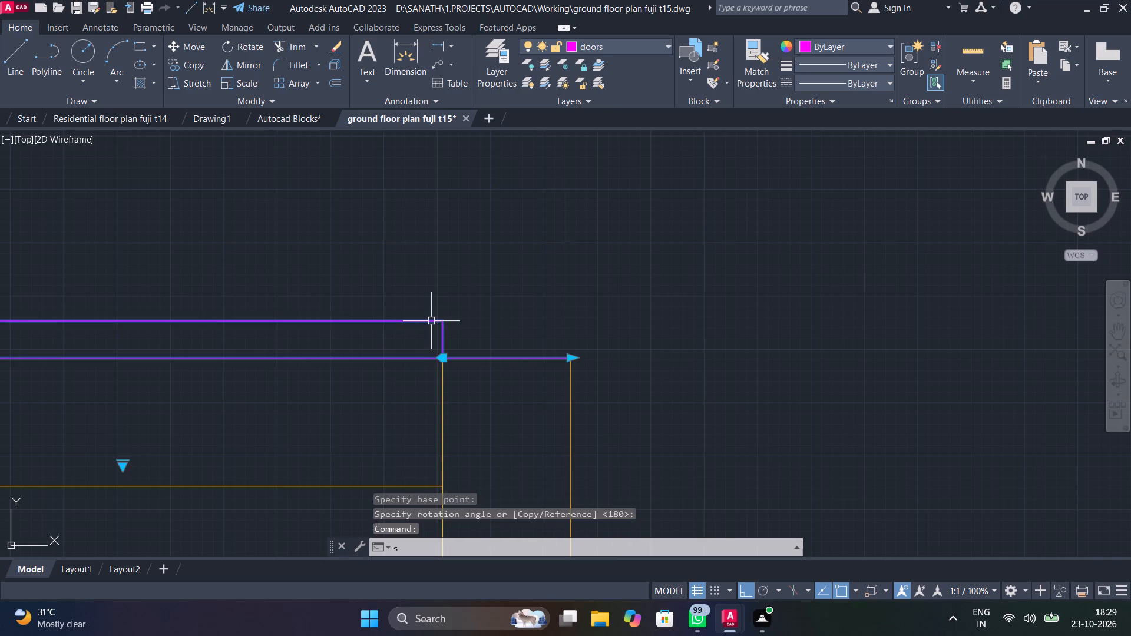
key("space")
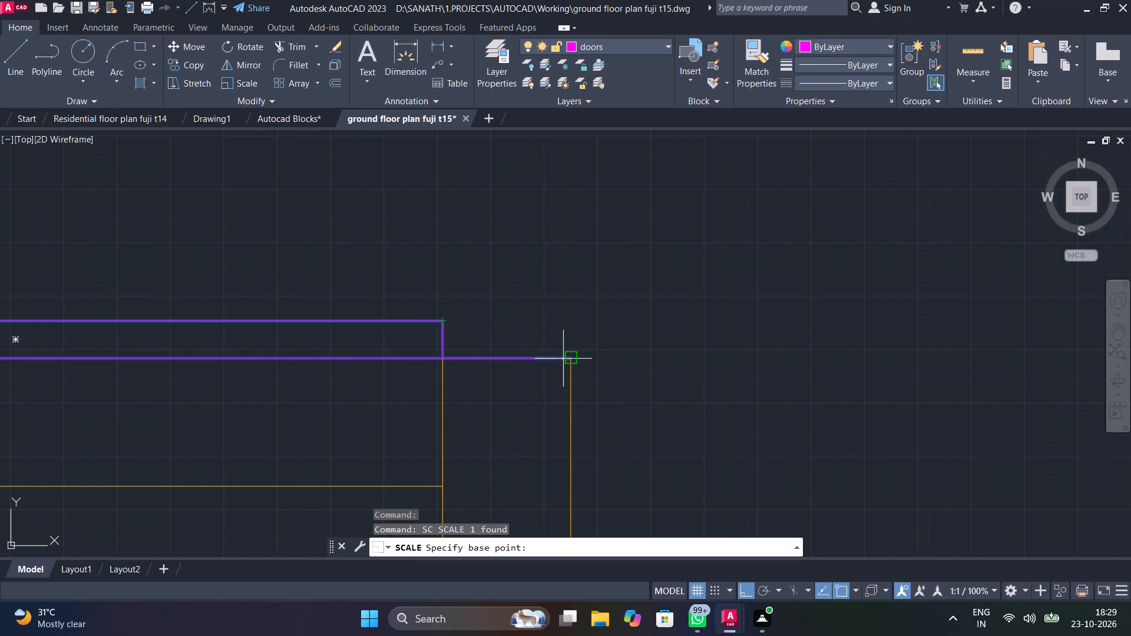
left_click(568, 359)
type("r")
key("space")
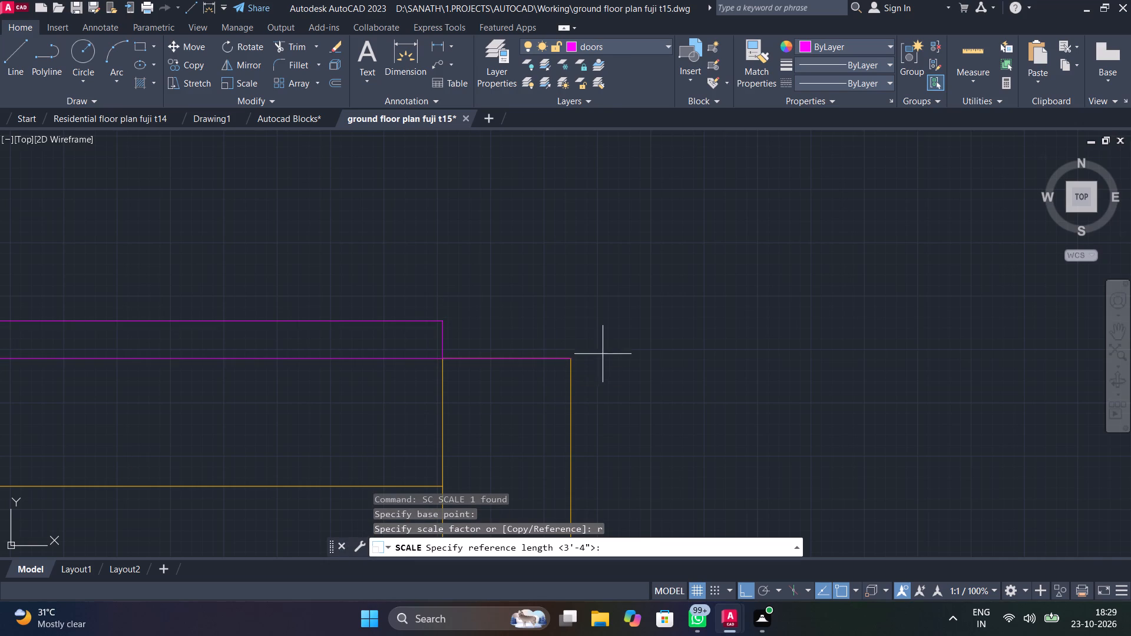
left_click(565, 357)
middle_click_drag(573, 290, 588, 461)
scroll(588, 461, "down", 6)
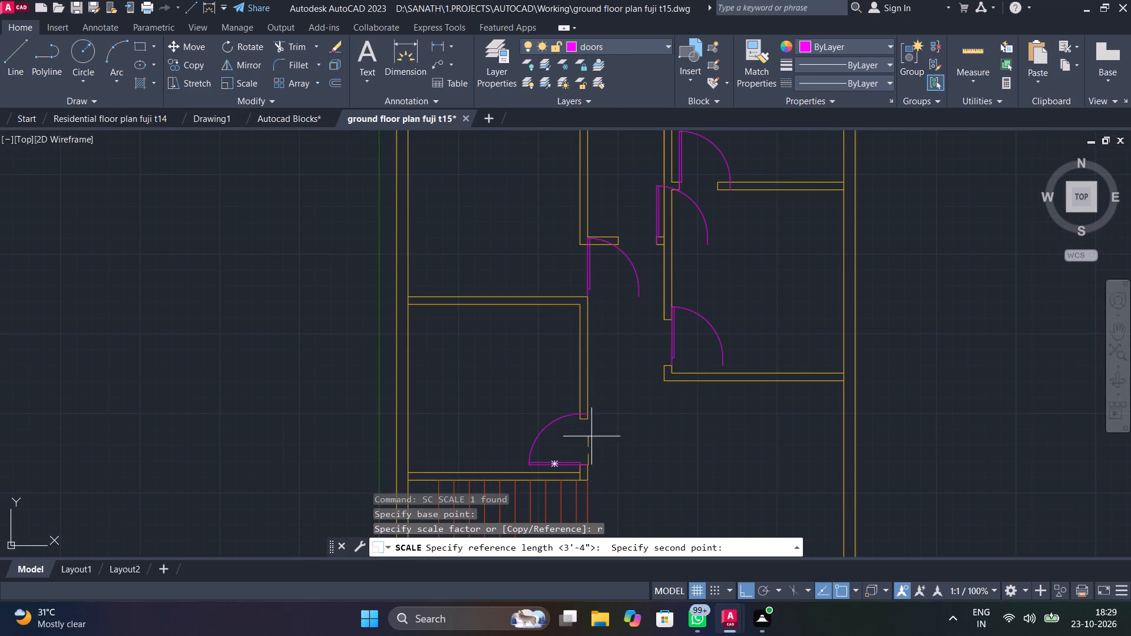
scroll(591, 416, "up", 7)
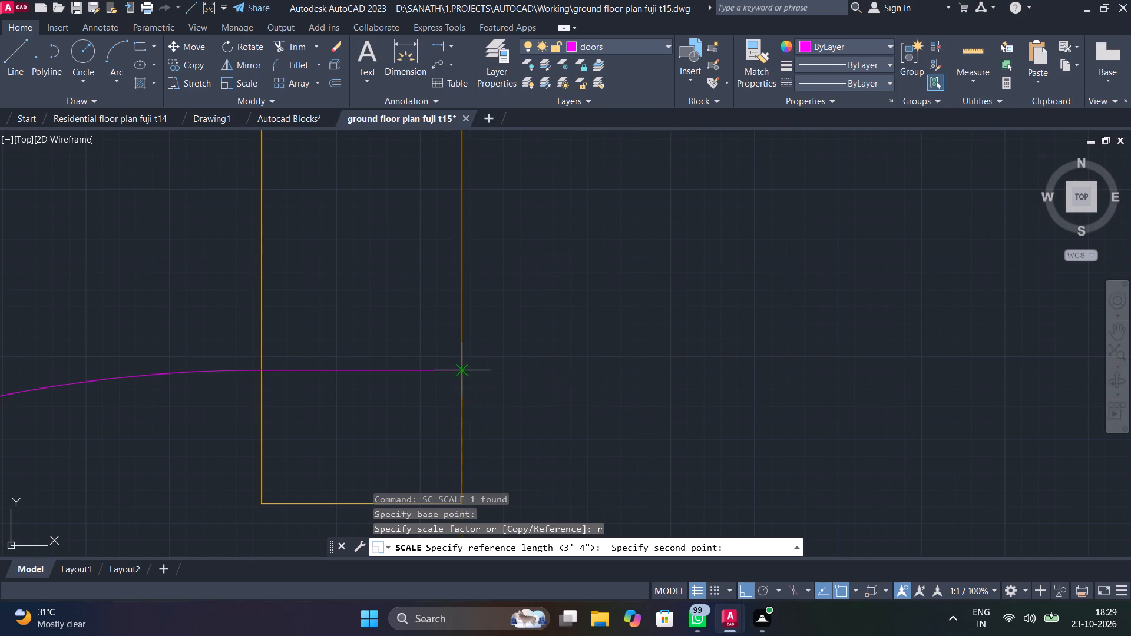
left_click(460, 369)
scroll(494, 392, "down", 6)
scroll(481, 410, "up", 2)
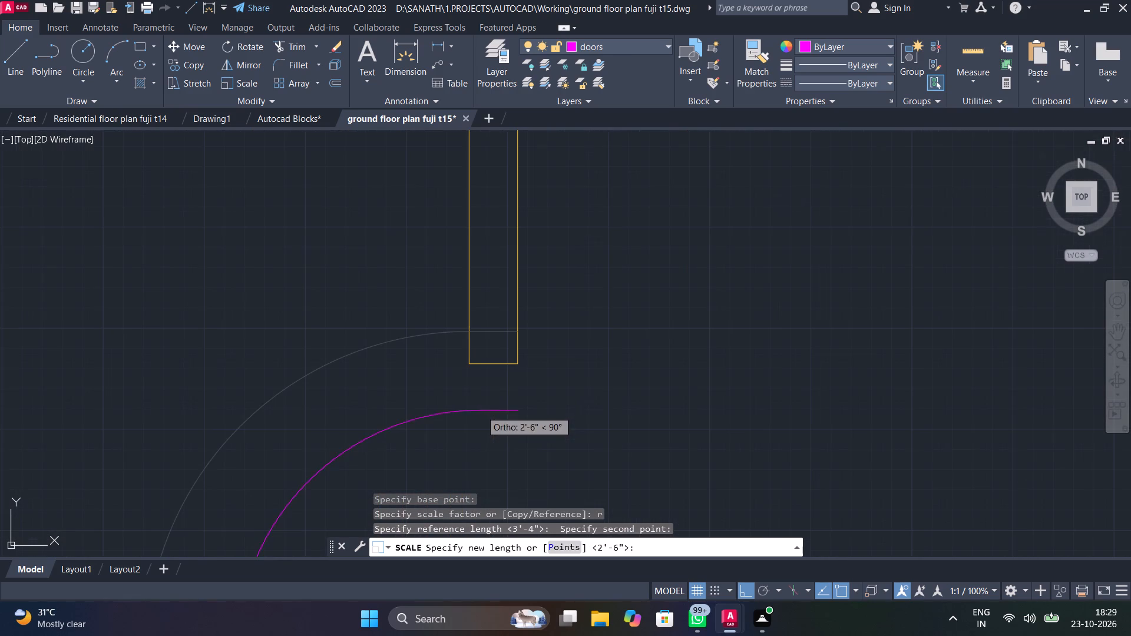
scroll(481, 410, "up", 1)
left_click(515, 364)
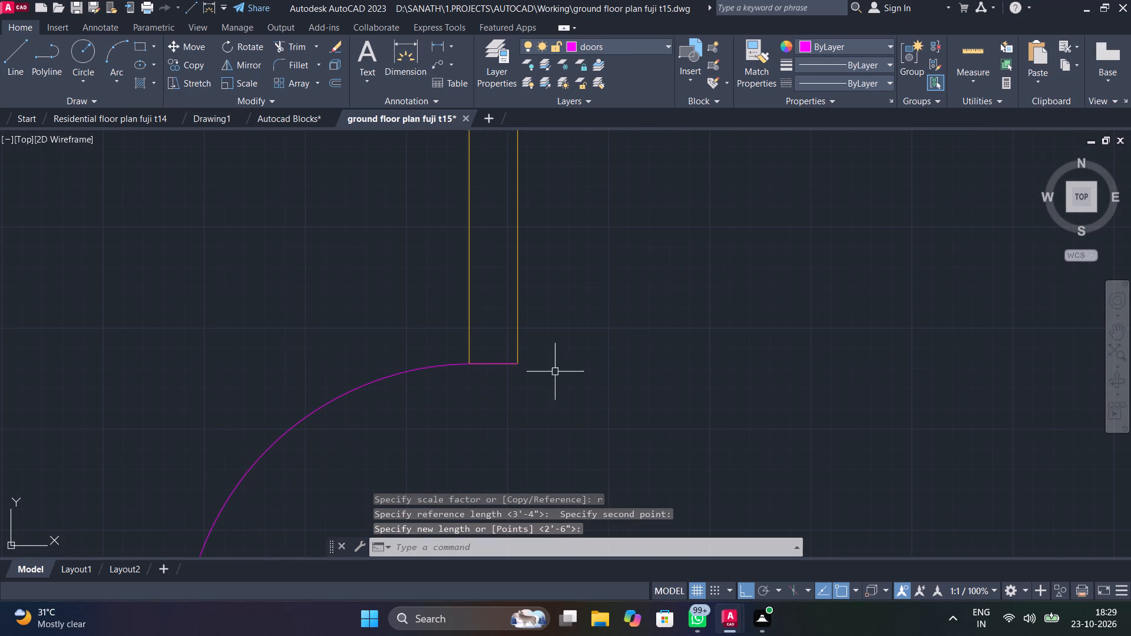
Rotate the door of the upper-left room 90° about its hinge corner at the lower wall corner, swinging into the room.
scroll(563, 371, "down", 6)
middle_click_drag(629, 385, 620, 345)
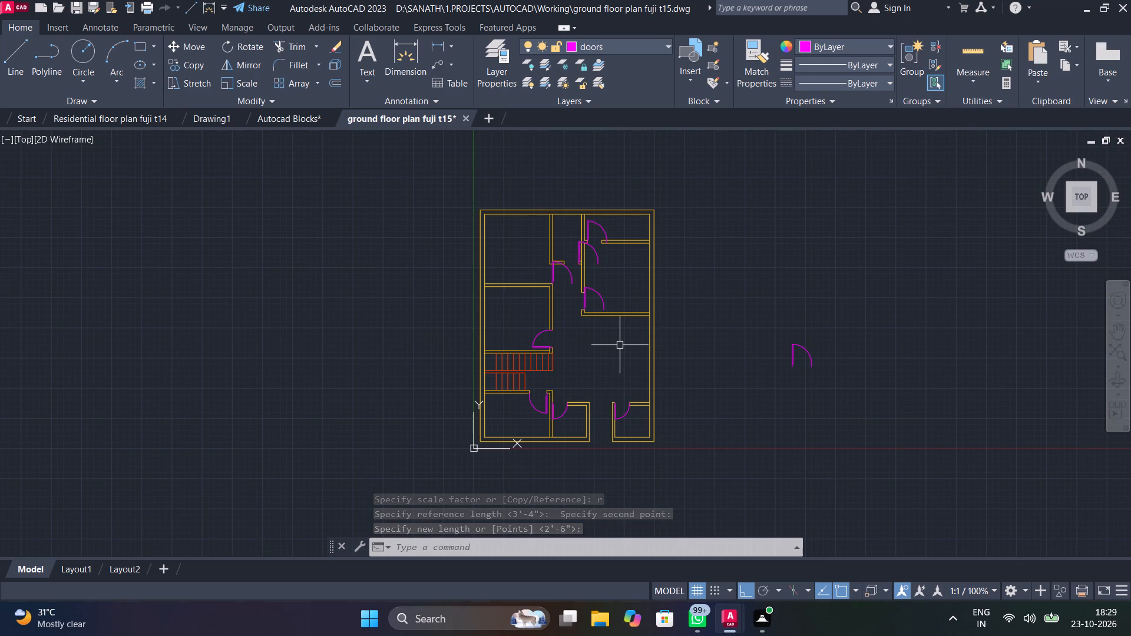
scroll(558, 279, "up", 3)
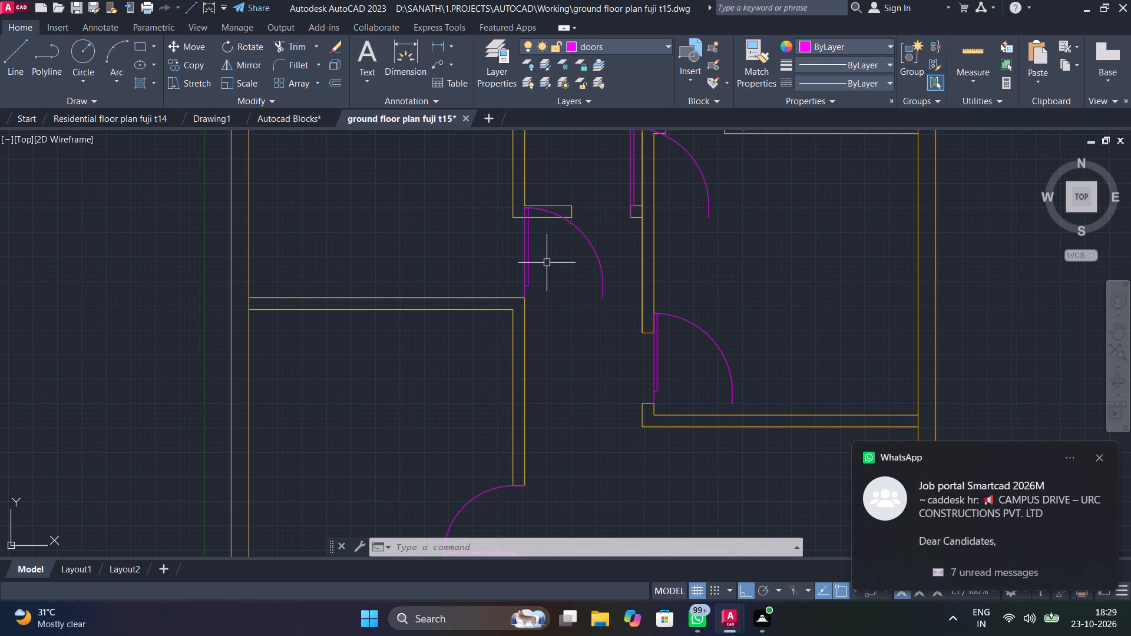
scroll(547, 263, "up", 1)
left_click(512, 271)
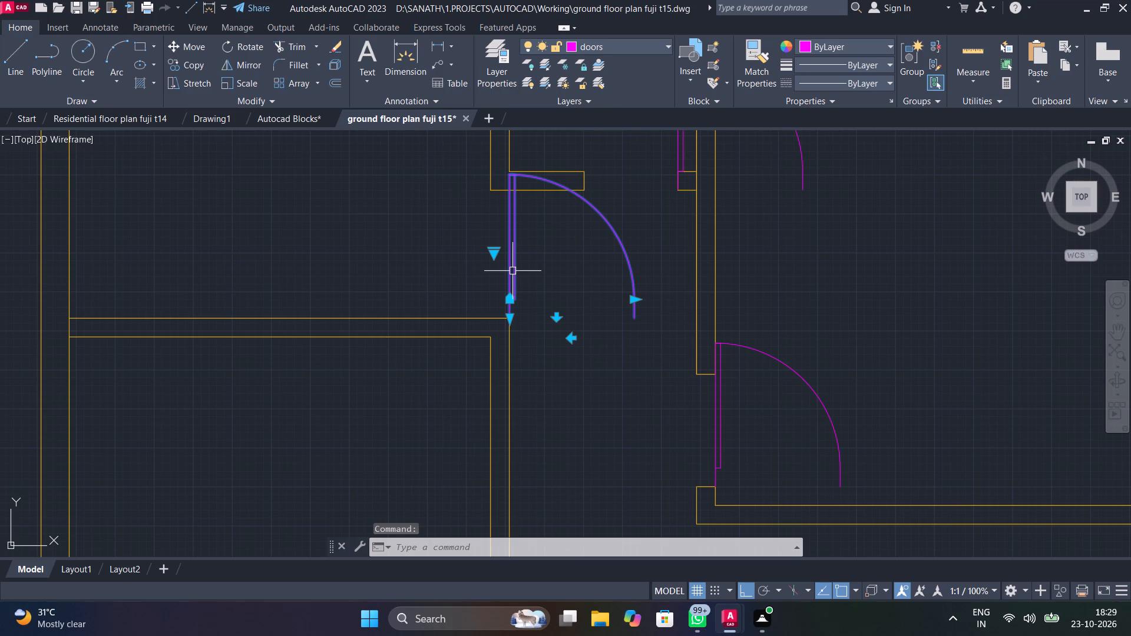
type("ro")
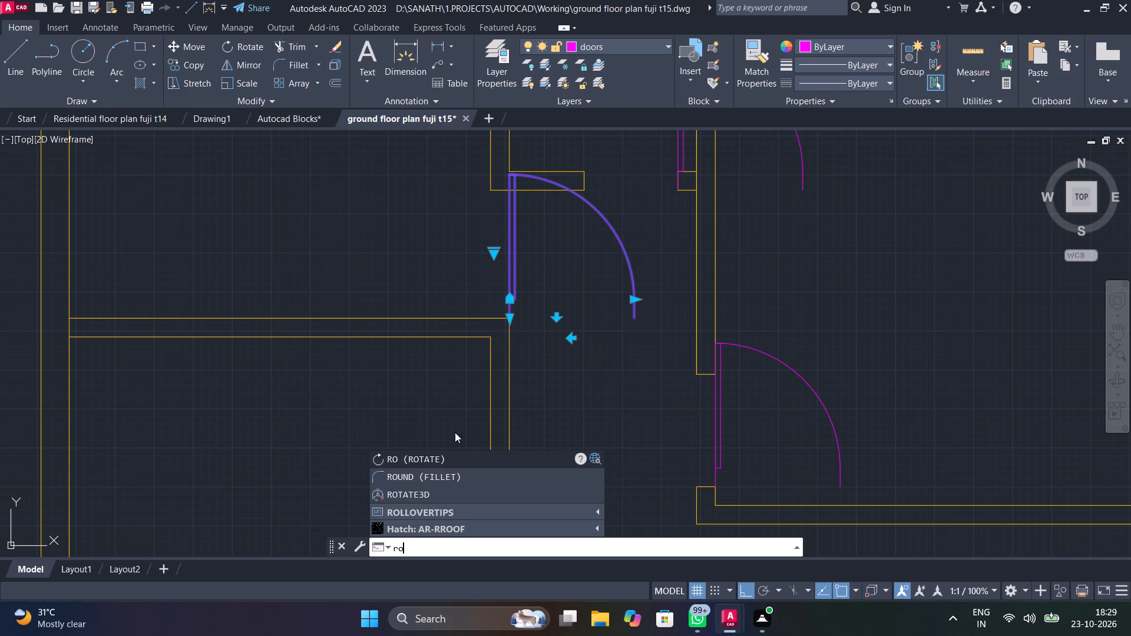
left_click(463, 456)
left_click(508, 322)
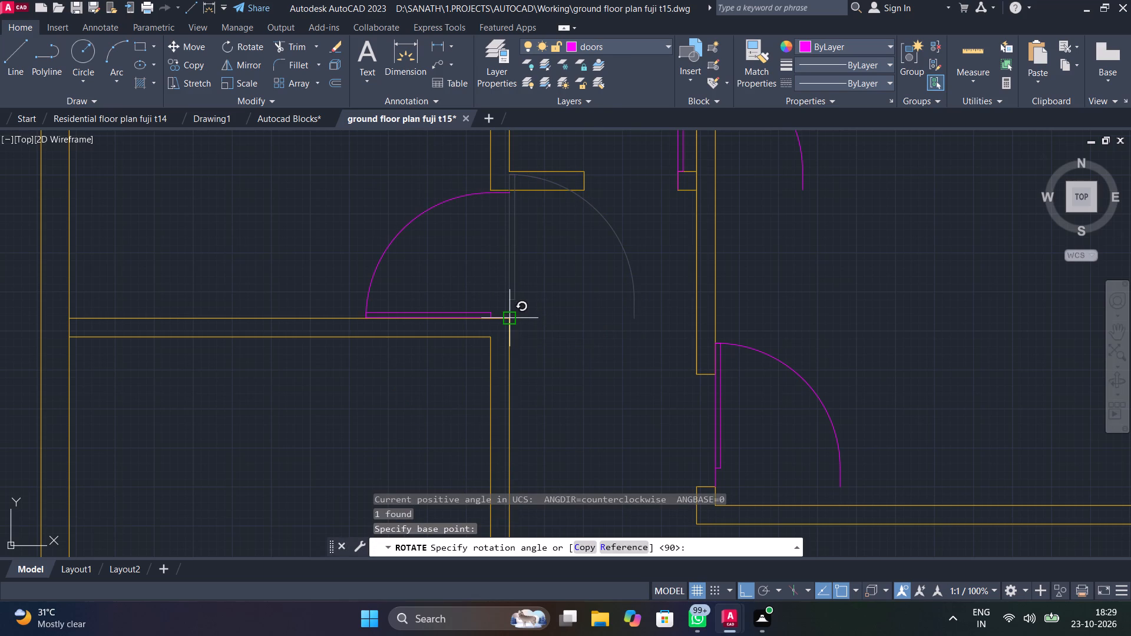
left_click(507, 316)
Scale the upper-left room's door by reference about its hinge corner, from its full width to the upper wall face, to fit the opening.
left_click(471, 312)
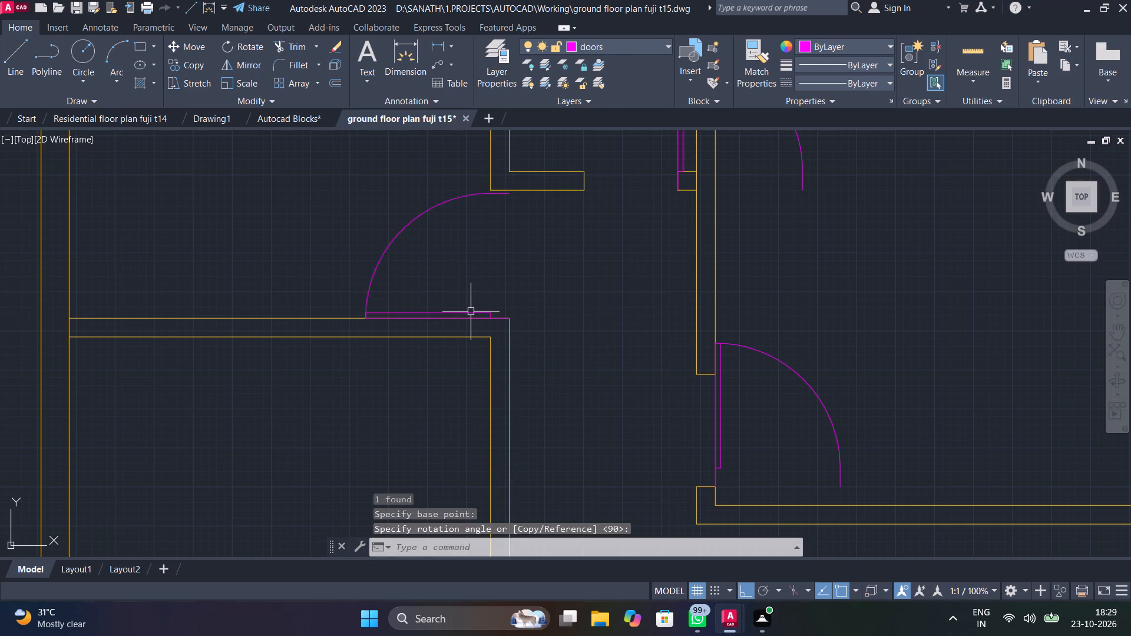
type("sc")
key("space")
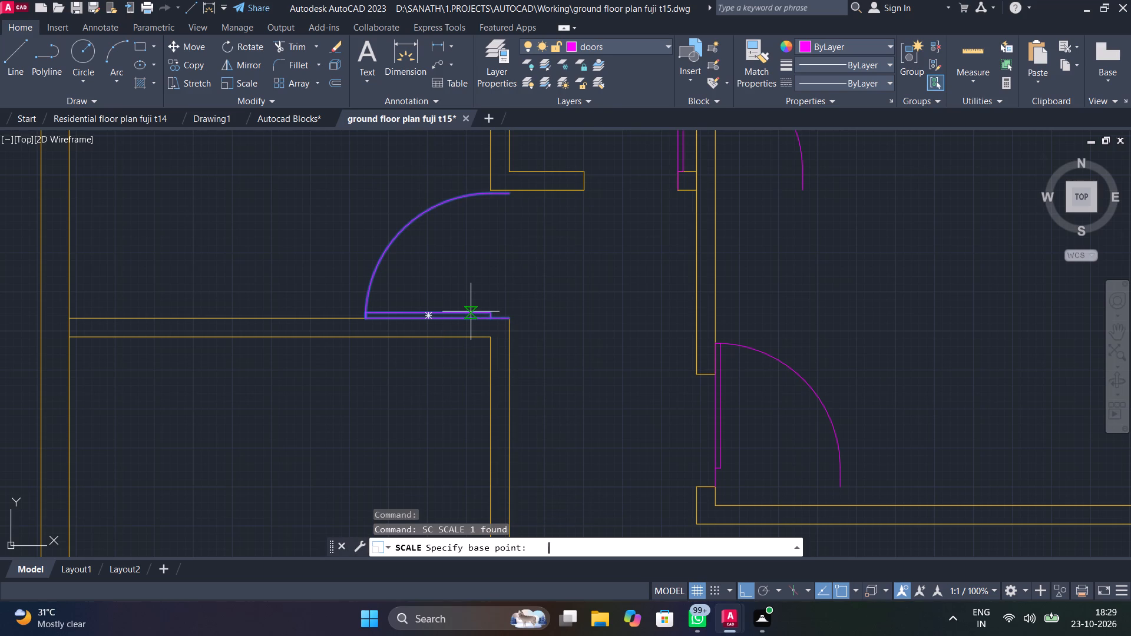
left_click(514, 317)
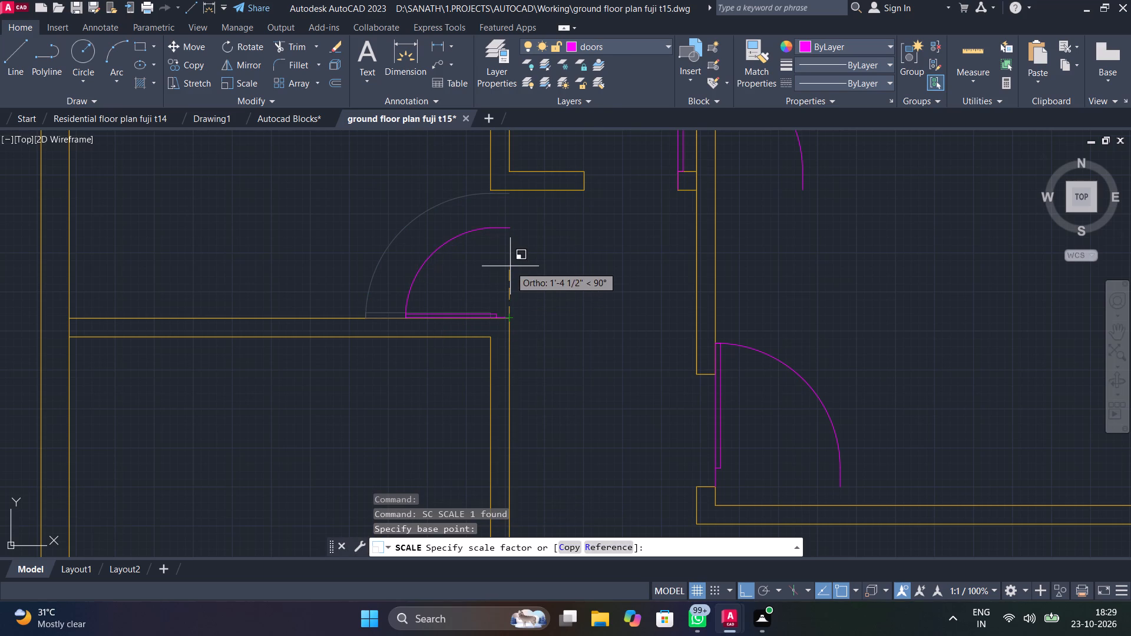
type("r")
key("space")
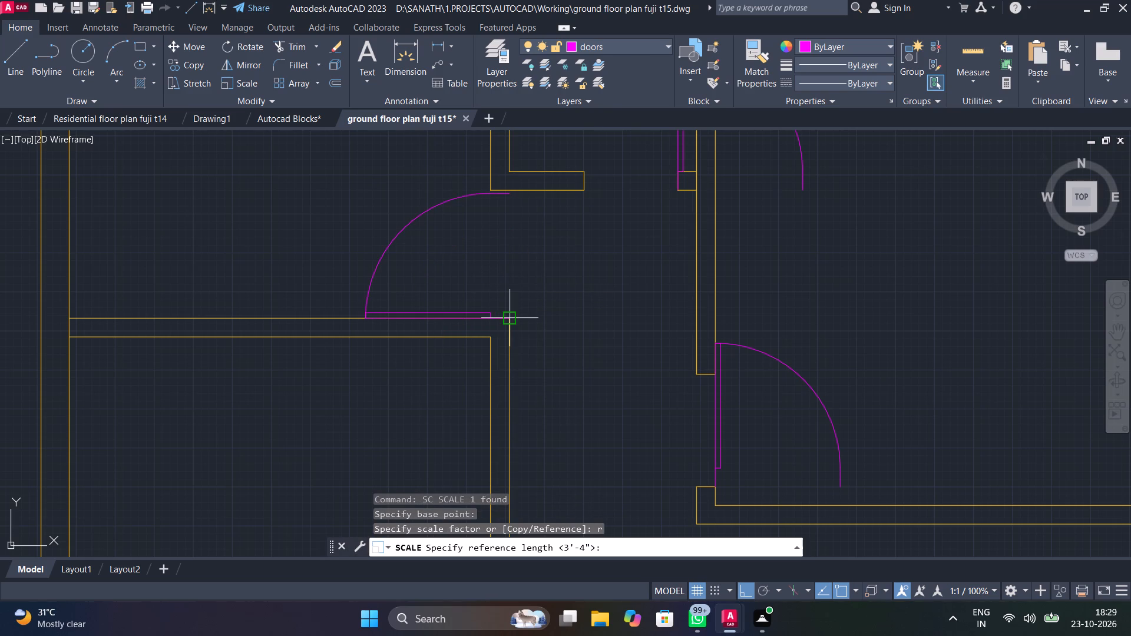
left_click(511, 318)
left_click(510, 197)
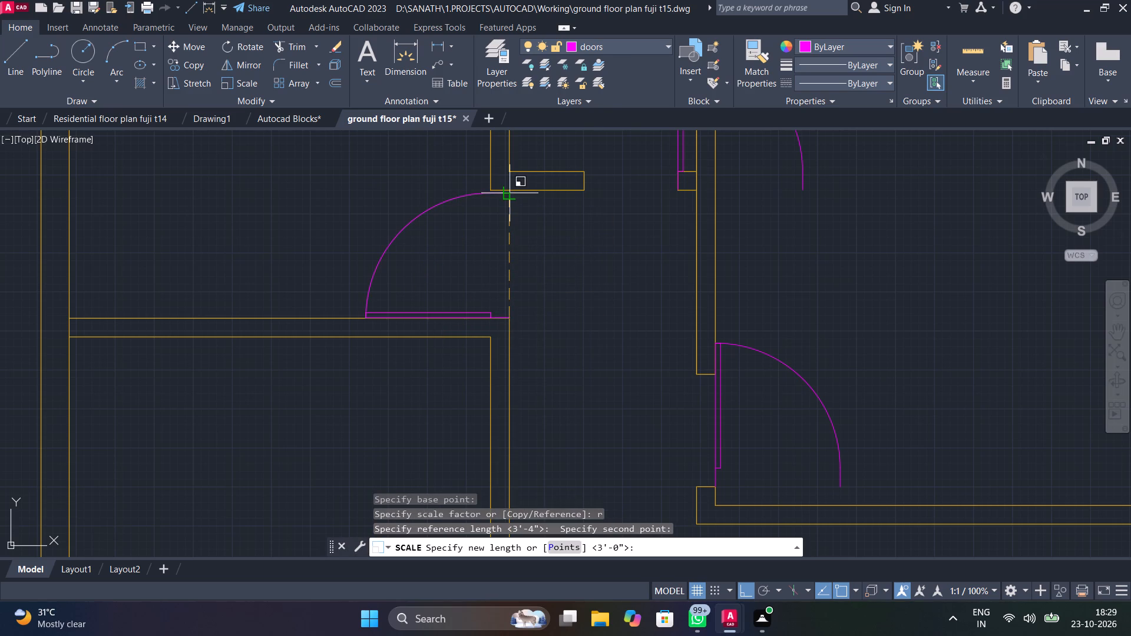
scroll(515, 196, "up", 4)
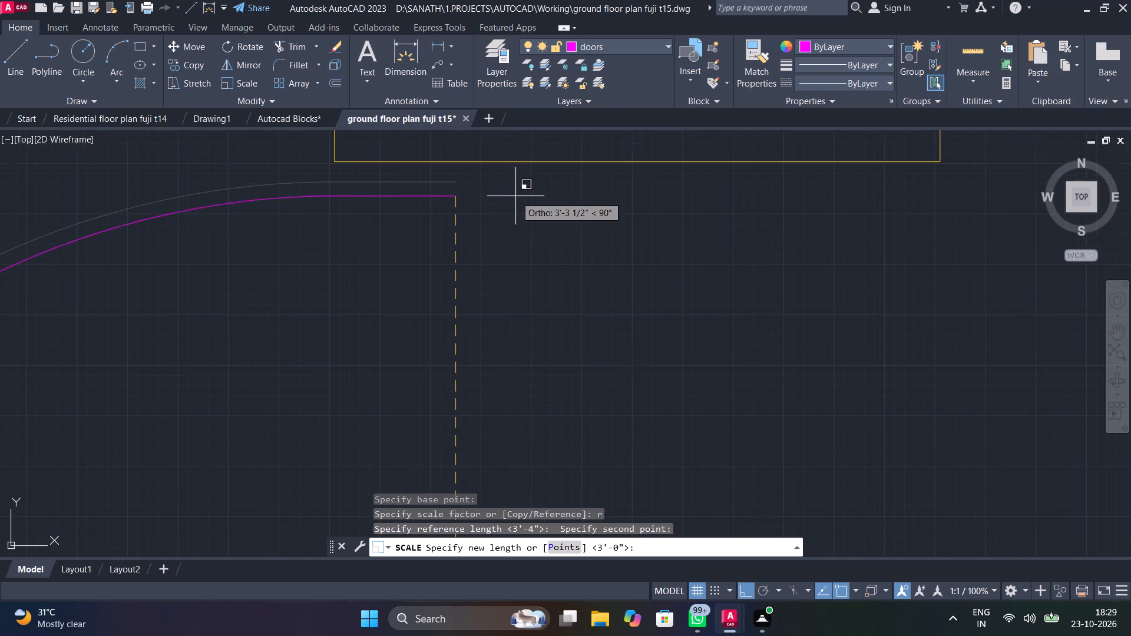
left_click(469, 162)
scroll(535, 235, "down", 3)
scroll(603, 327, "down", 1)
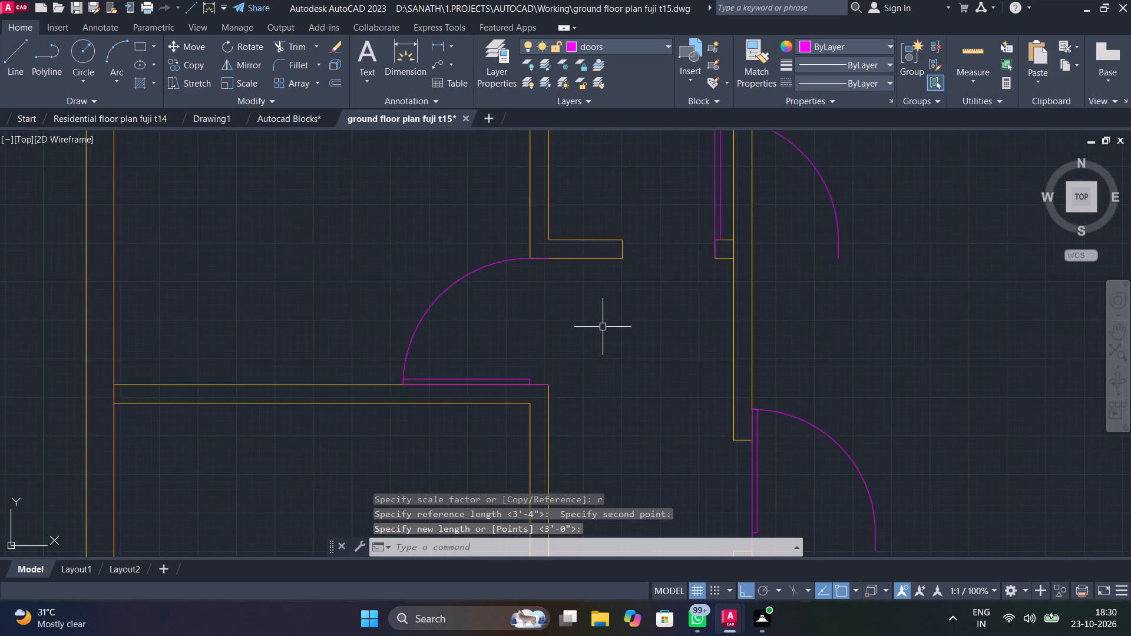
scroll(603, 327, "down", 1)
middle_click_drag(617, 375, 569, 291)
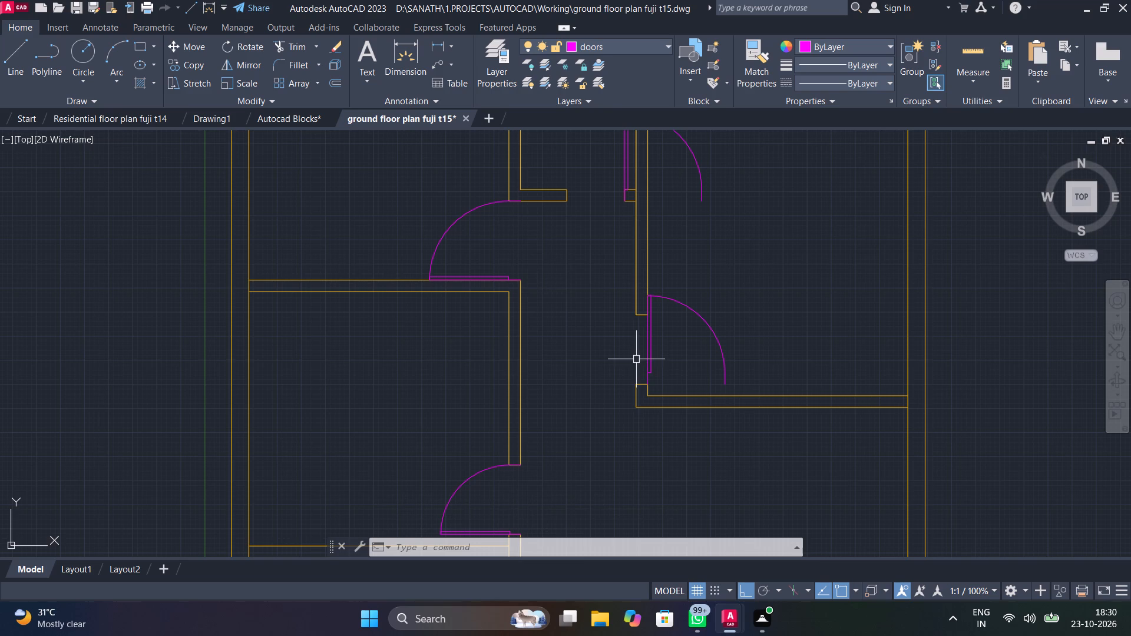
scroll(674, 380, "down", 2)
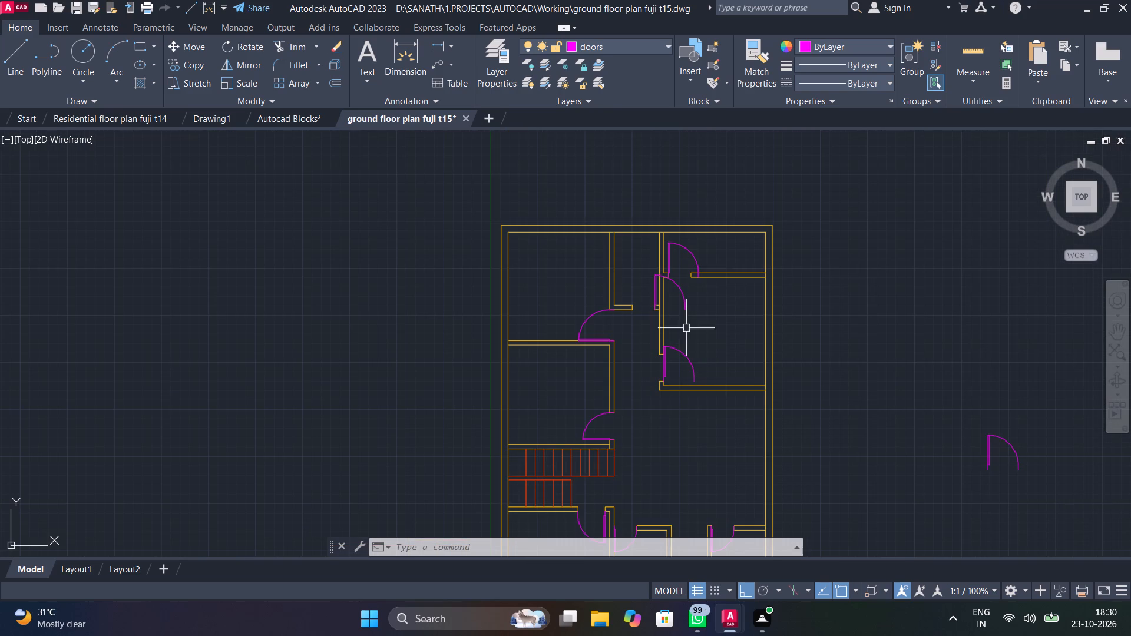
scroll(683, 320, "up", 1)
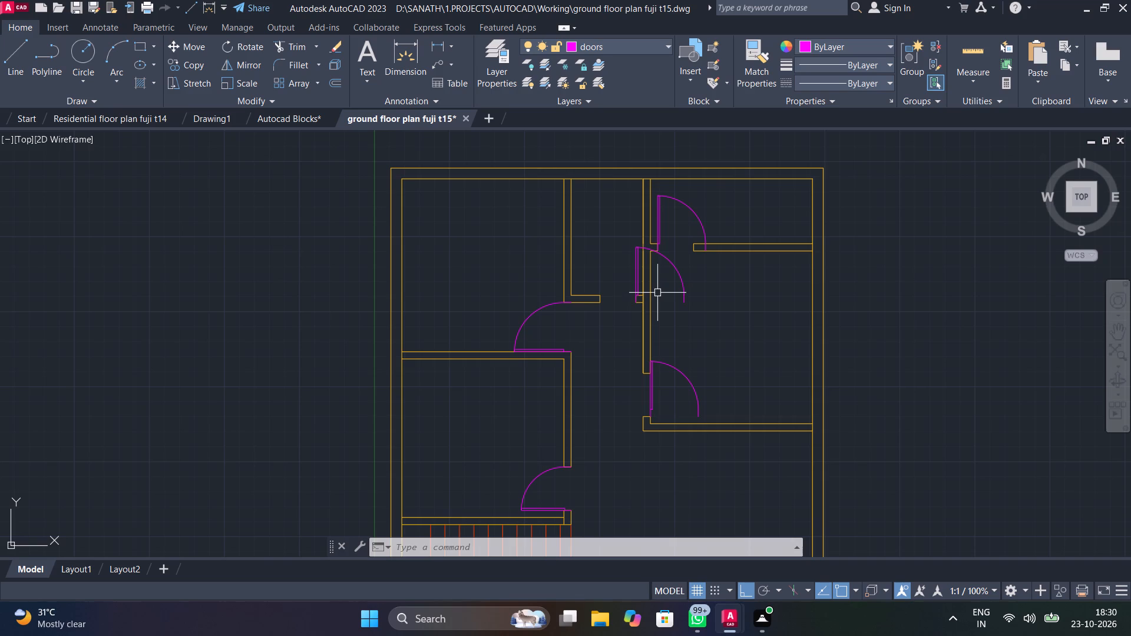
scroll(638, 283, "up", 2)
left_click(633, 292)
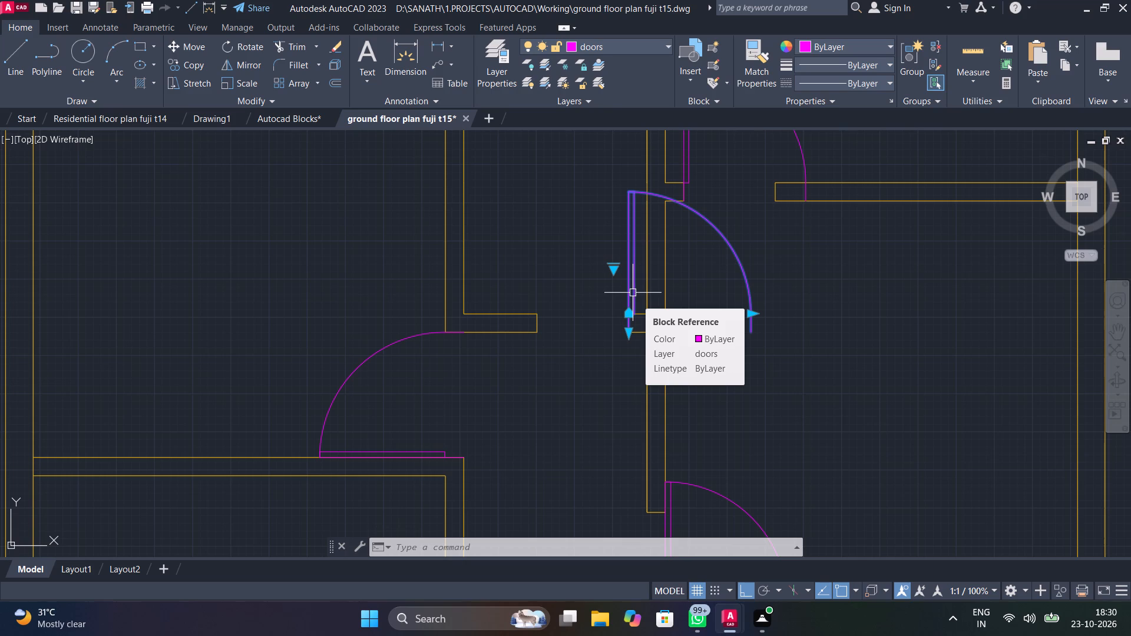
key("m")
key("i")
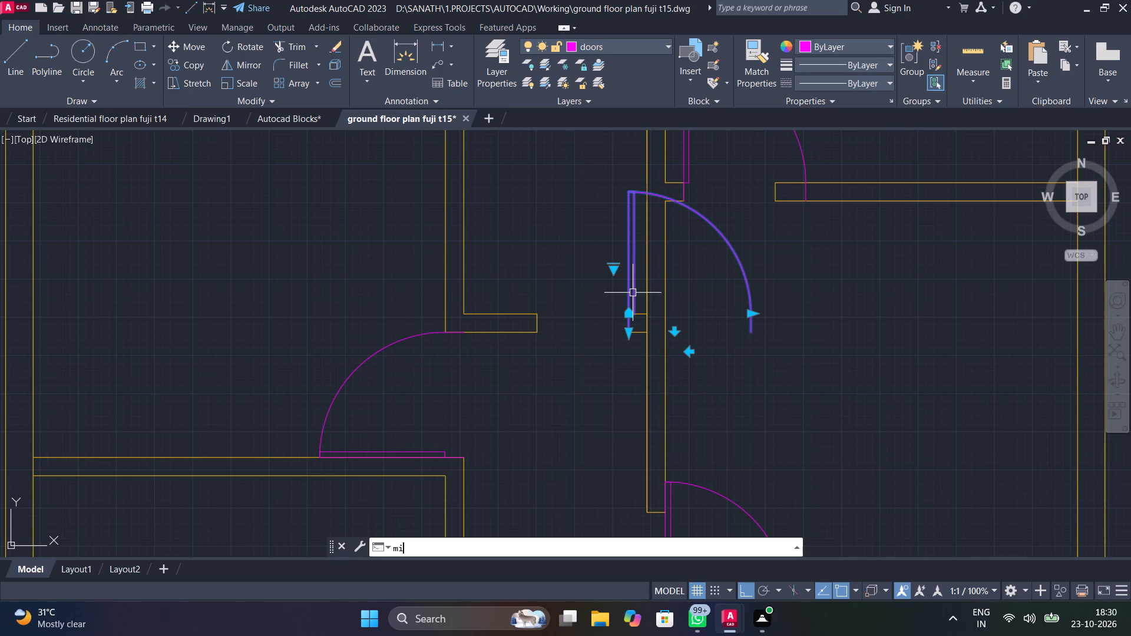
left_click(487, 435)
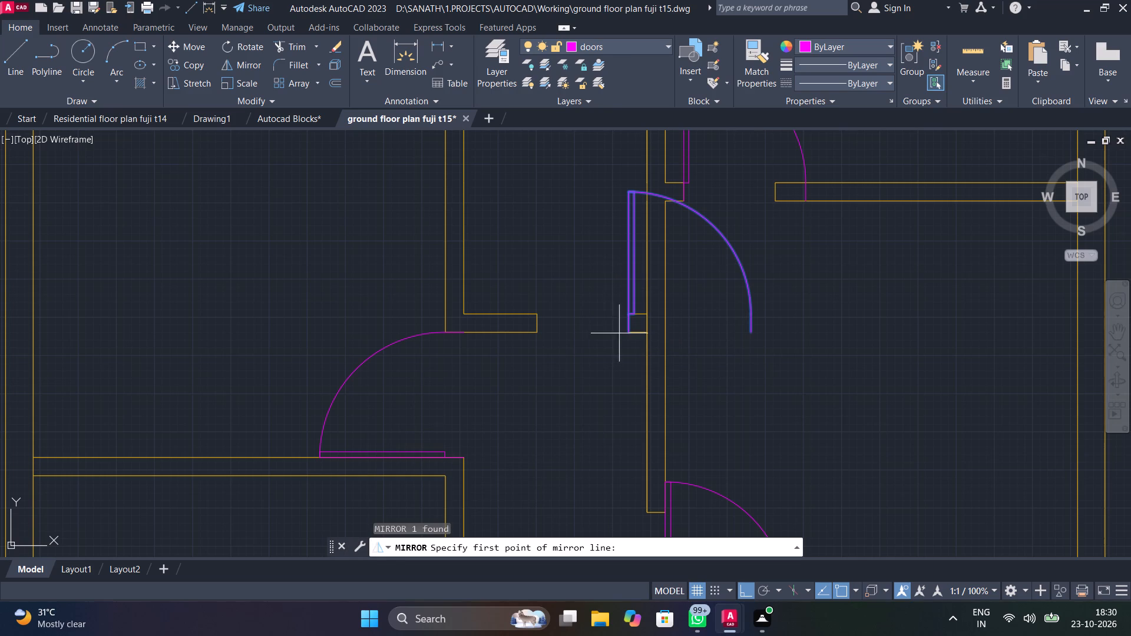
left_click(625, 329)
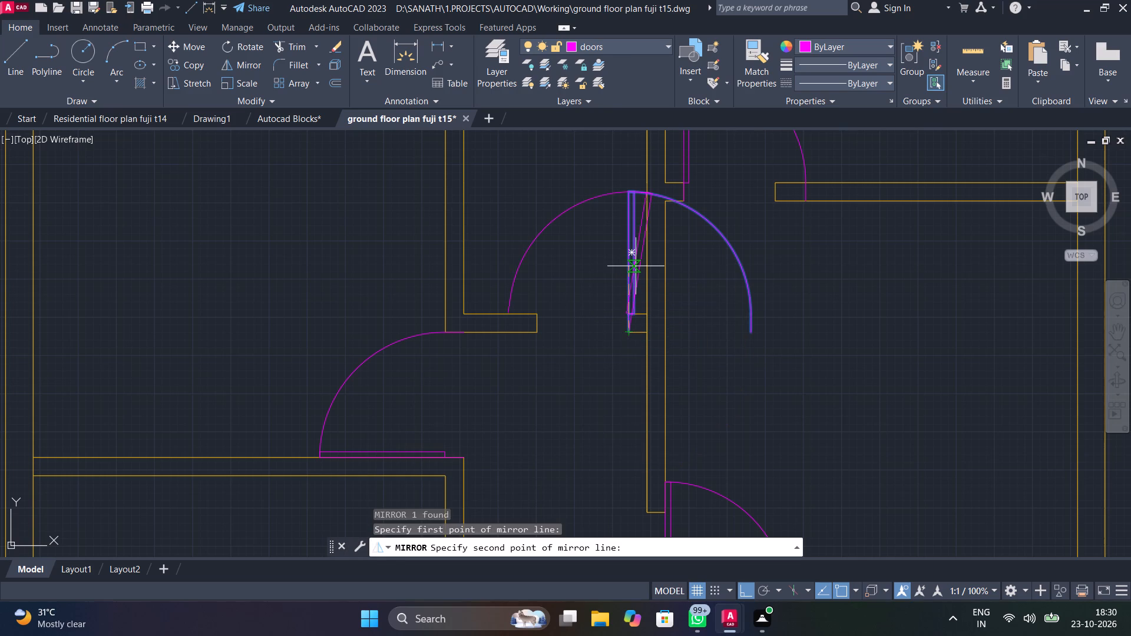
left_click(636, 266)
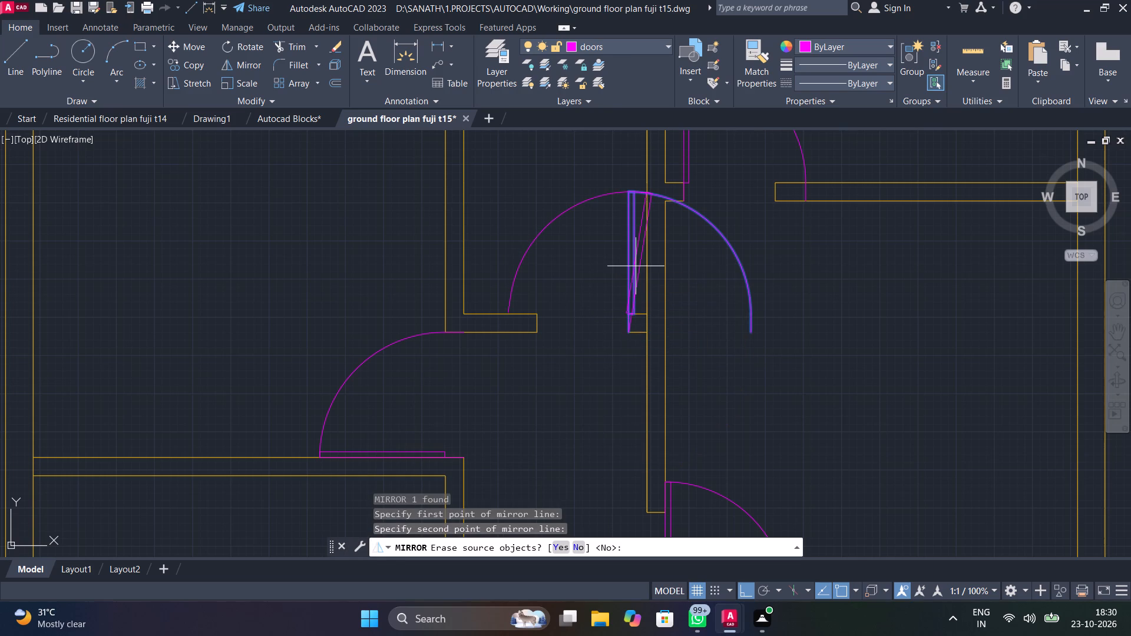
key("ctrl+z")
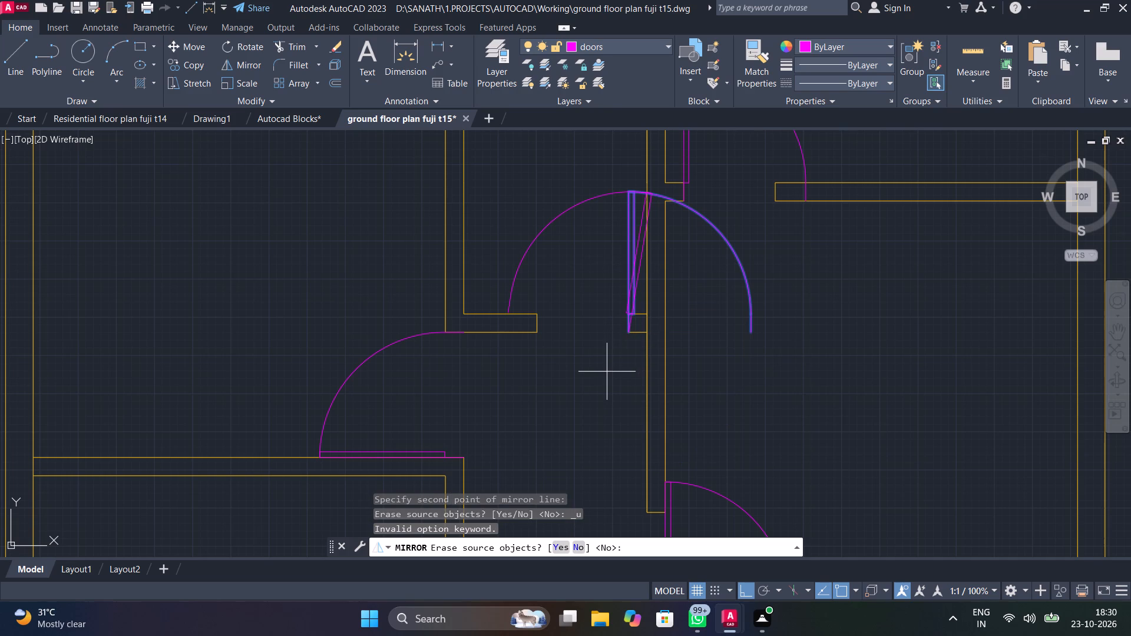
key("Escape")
Mirror the narrow top middle room's door about a vertical line through its hinge corner, erasing the source door.
left_click(630, 286)
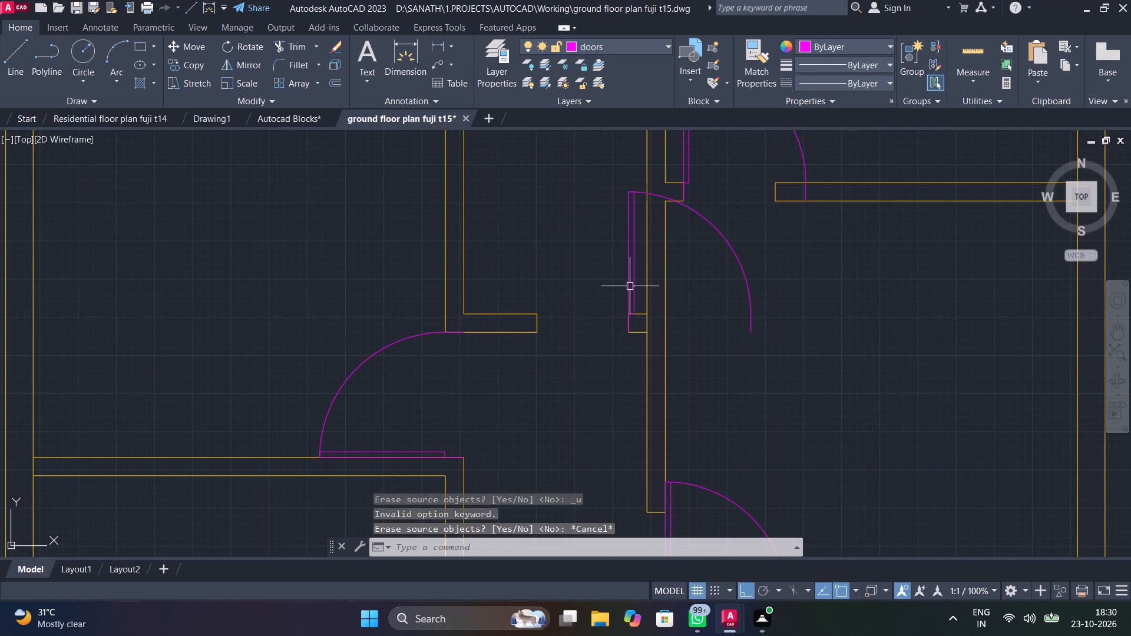
type("mi")
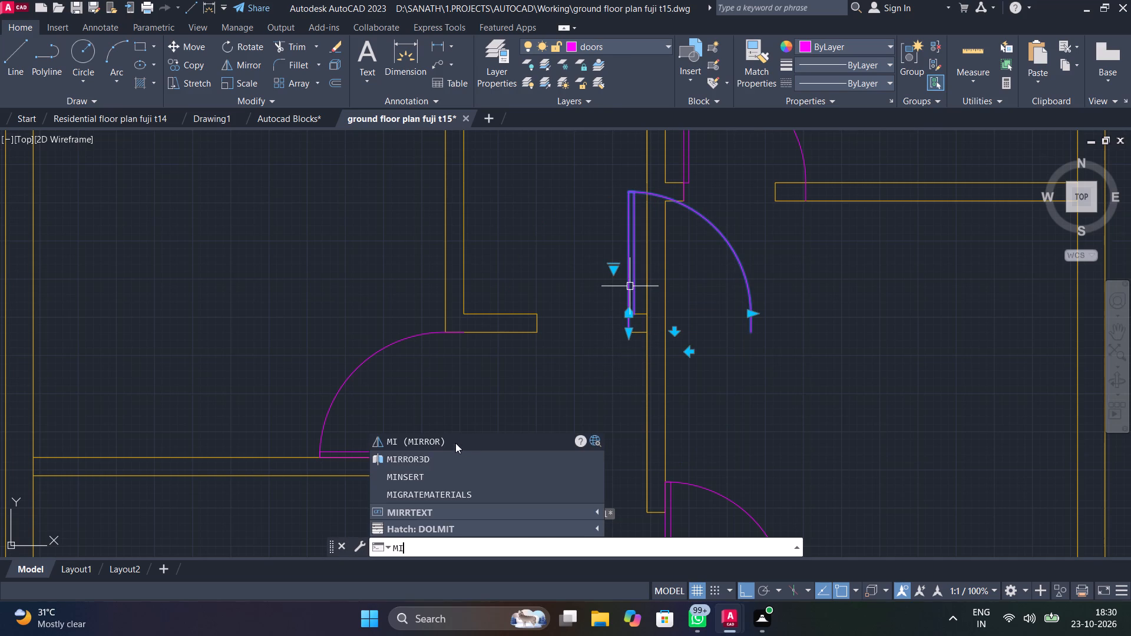
left_click(455, 443)
left_click(623, 327)
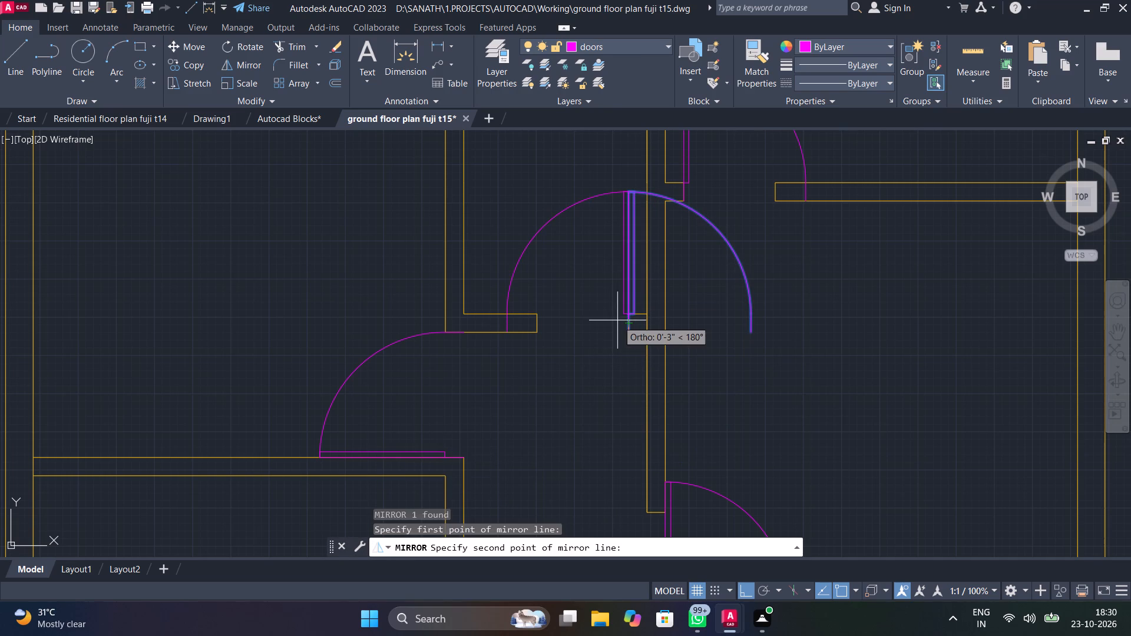
left_click(617, 320)
left_click(563, 548)
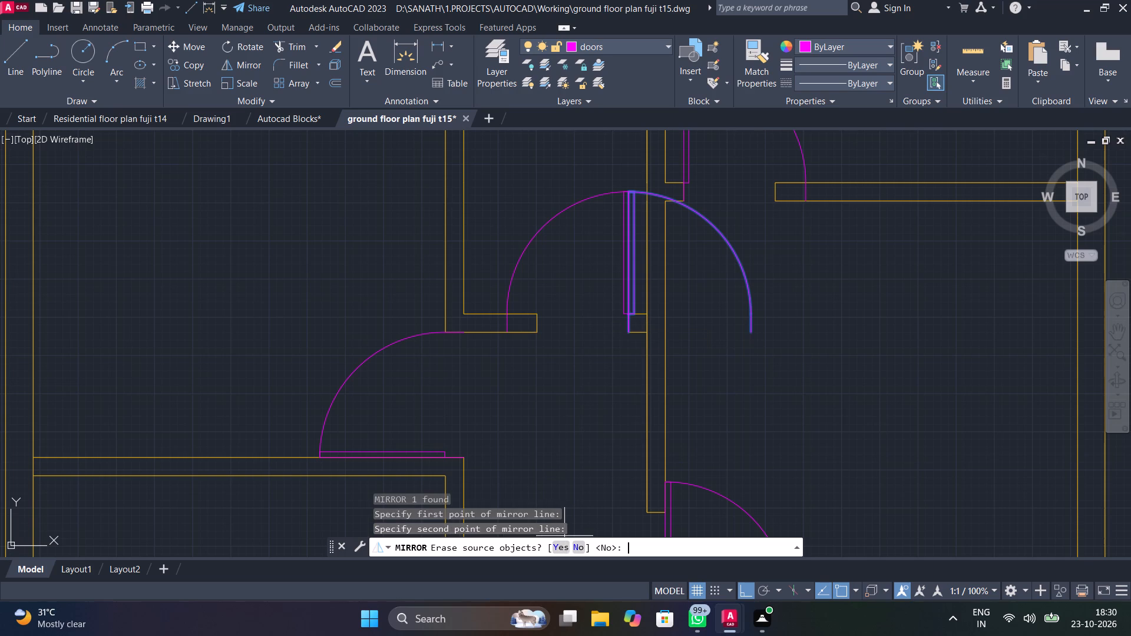
Scale the narrow top middle room's door by reference about its hinge corner, from its full width to the opposite wall end, 2'-6".
left_click(627, 276)
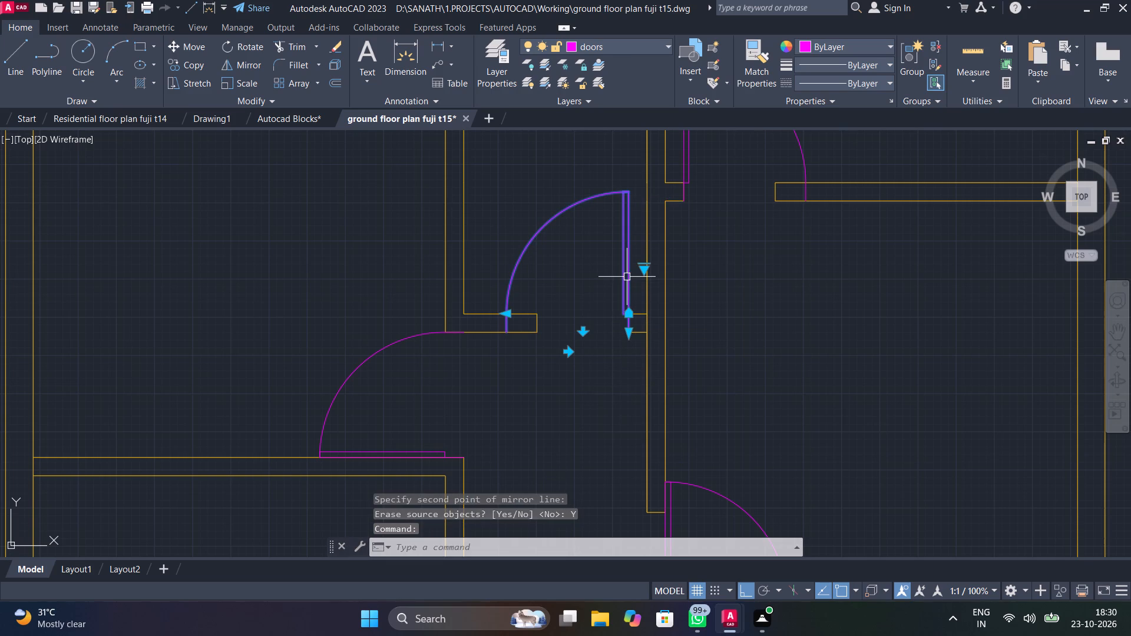
type("sc")
key("space")
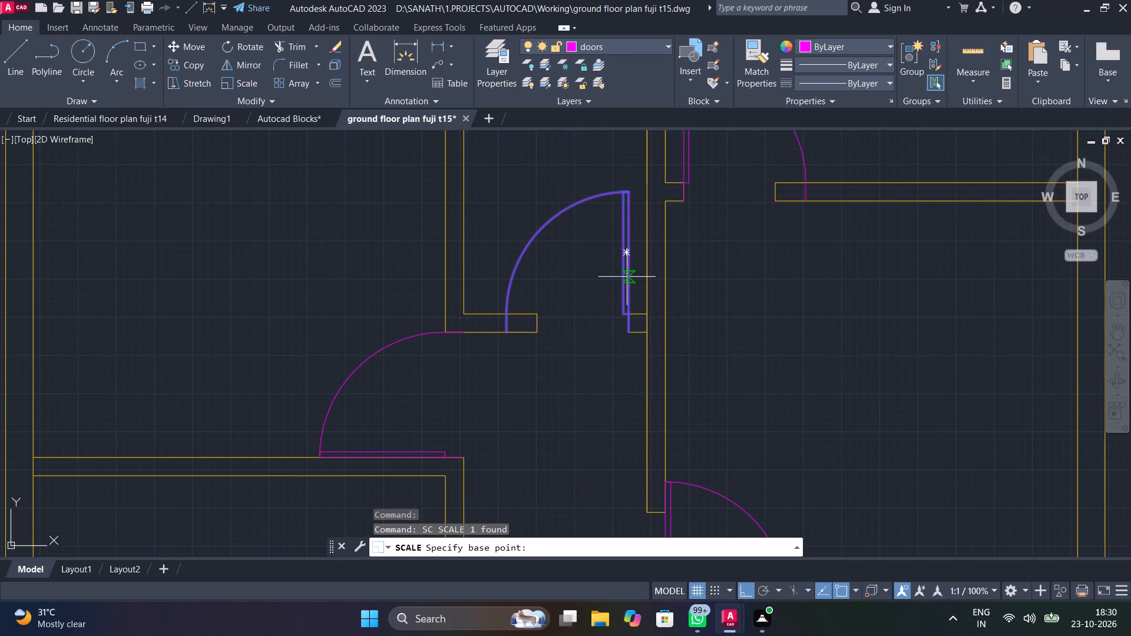
left_click(626, 333)
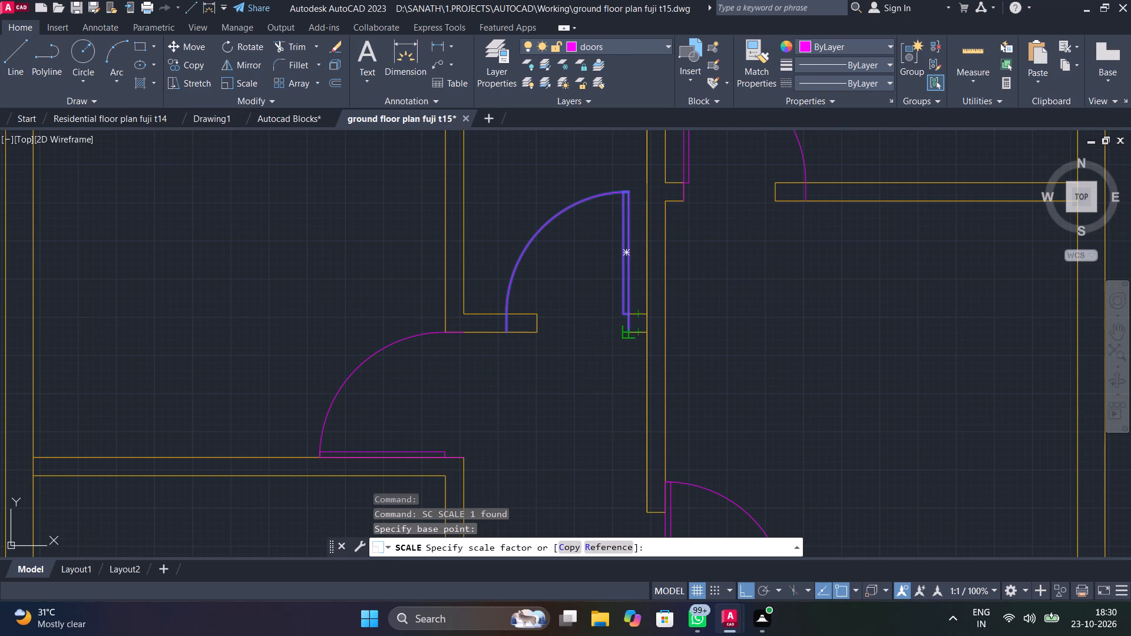
type("r")
key("space")
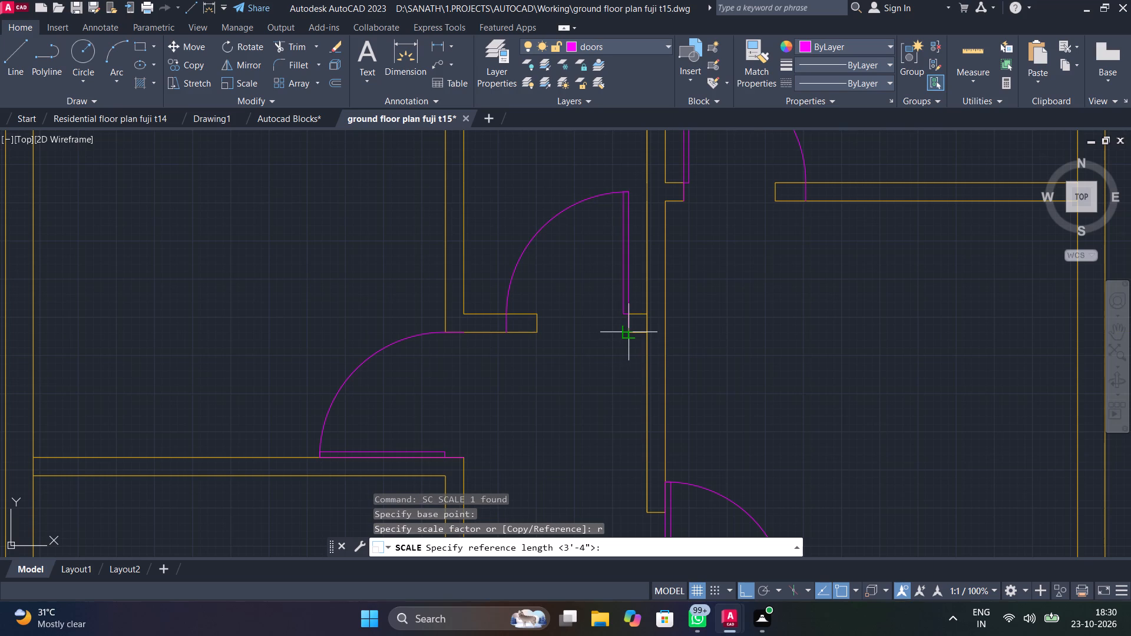
left_click(631, 332)
left_click(510, 332)
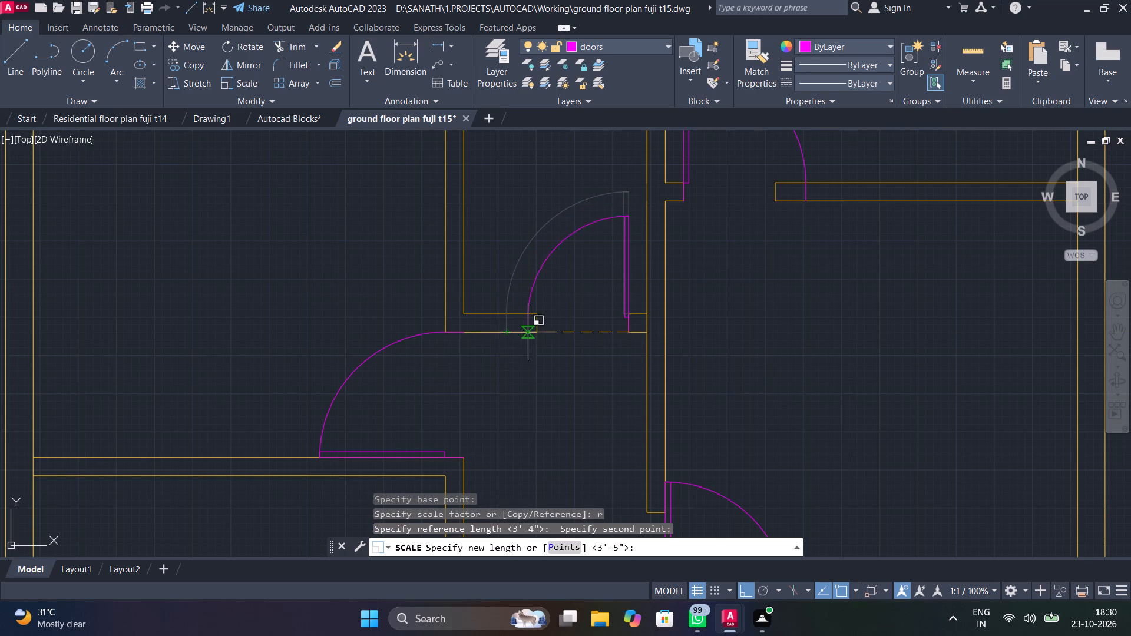
scroll(533, 331, "up", 4)
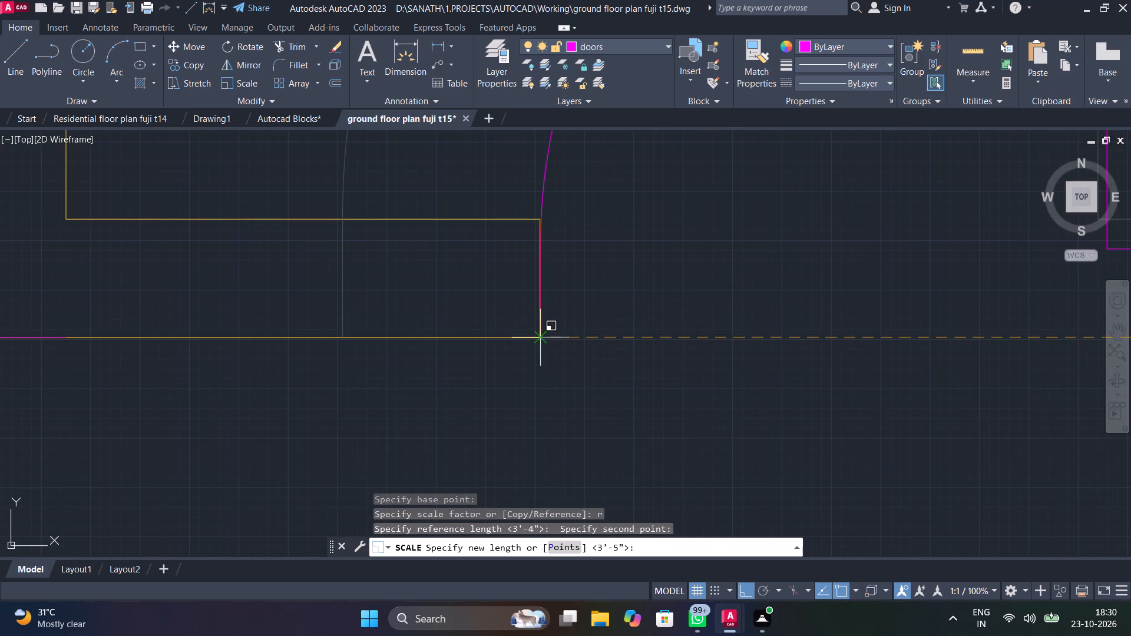
left_click(541, 333)
scroll(571, 372, "down", 6)
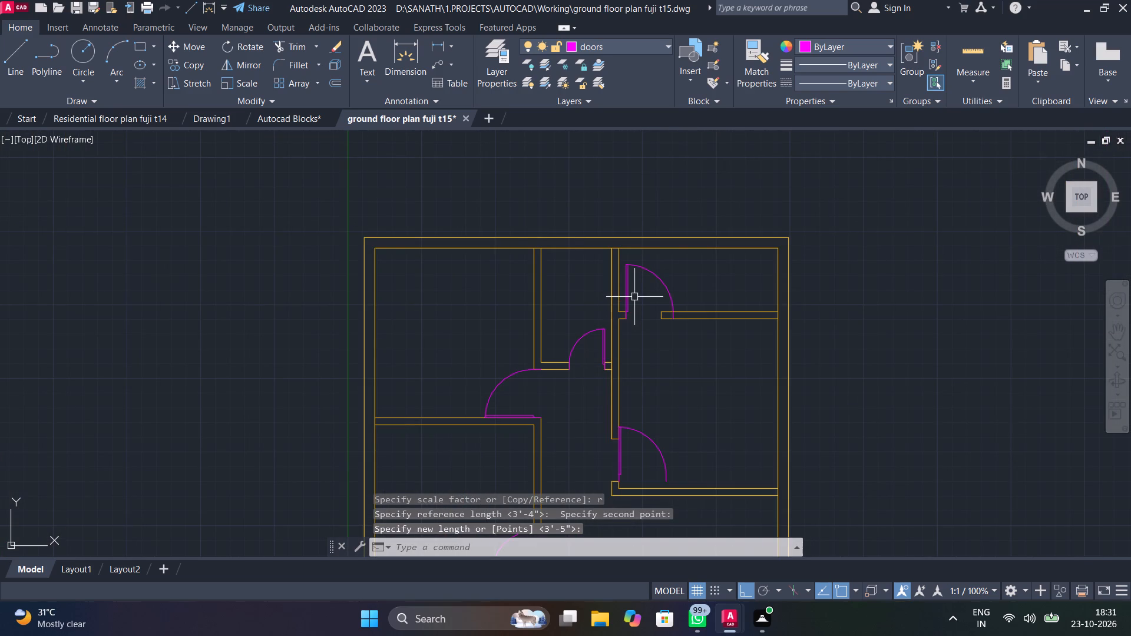
Scale the upper-right room's door by reference about its hinge corner, from its full width to the opposite wall end of the opening.
scroll(634, 297, "up", 2)
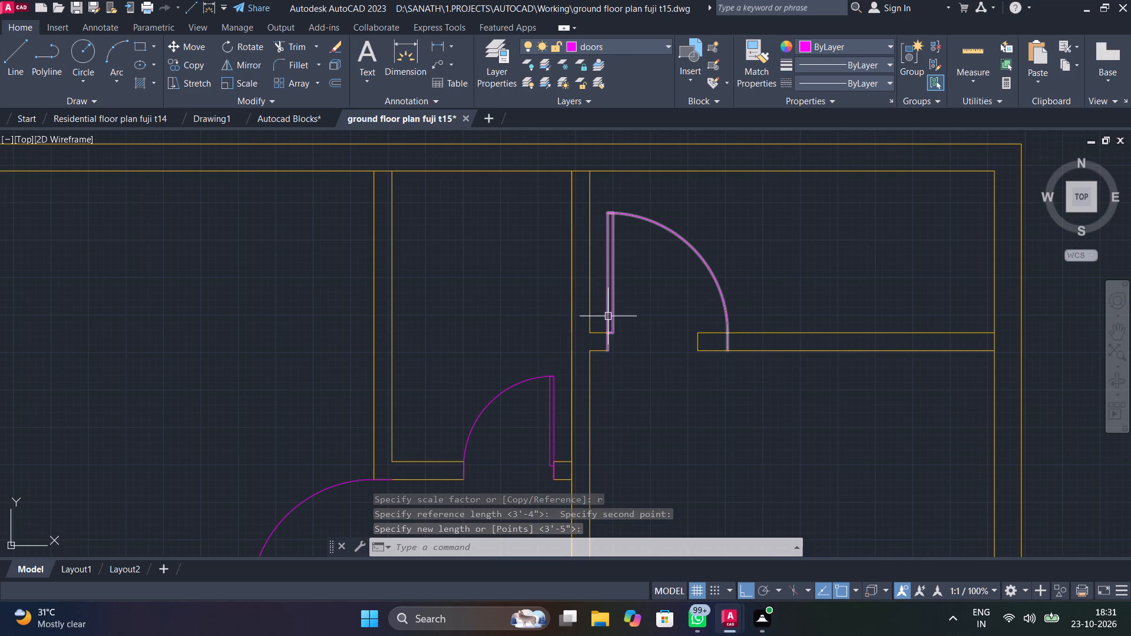
left_click(609, 313)
type("sc")
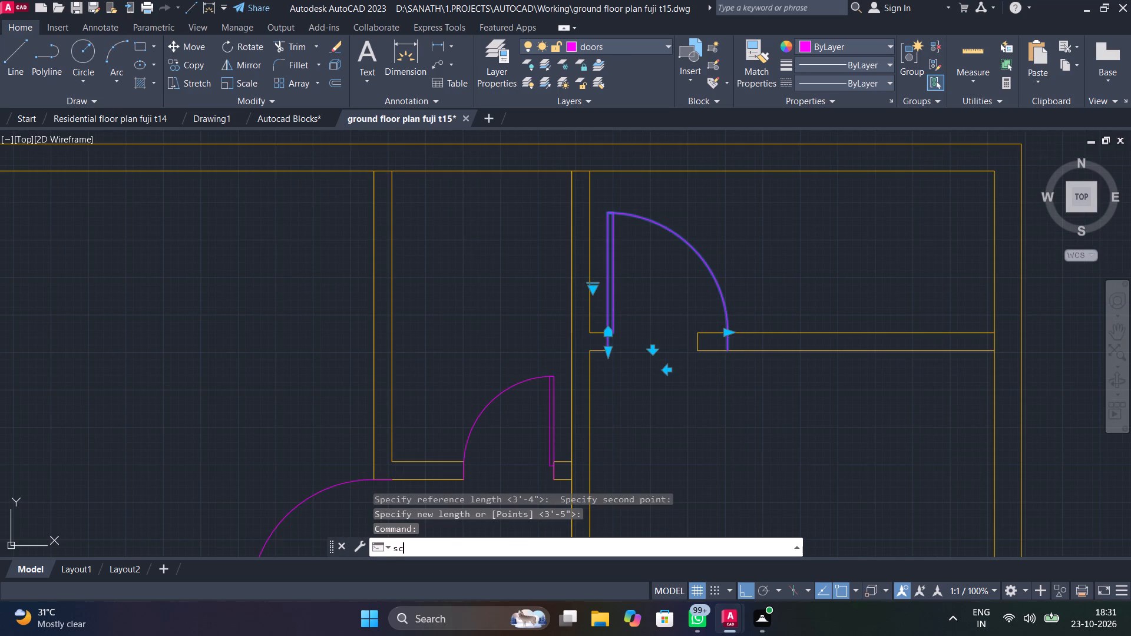
key("space")
left_click(609, 349)
type("r")
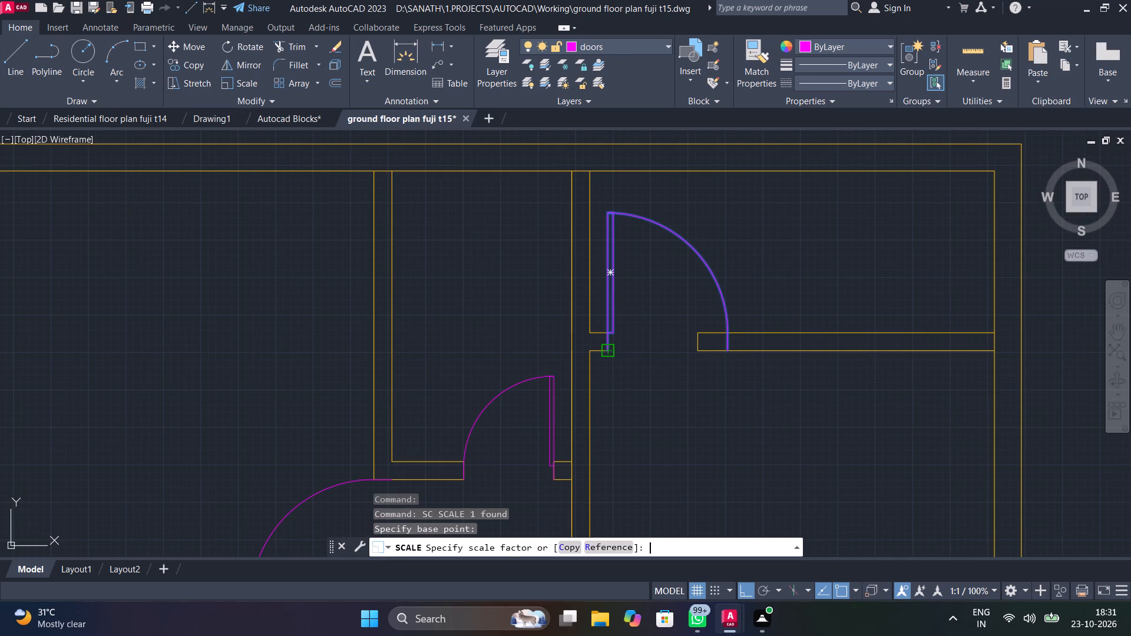
key("space")
left_click(609, 347)
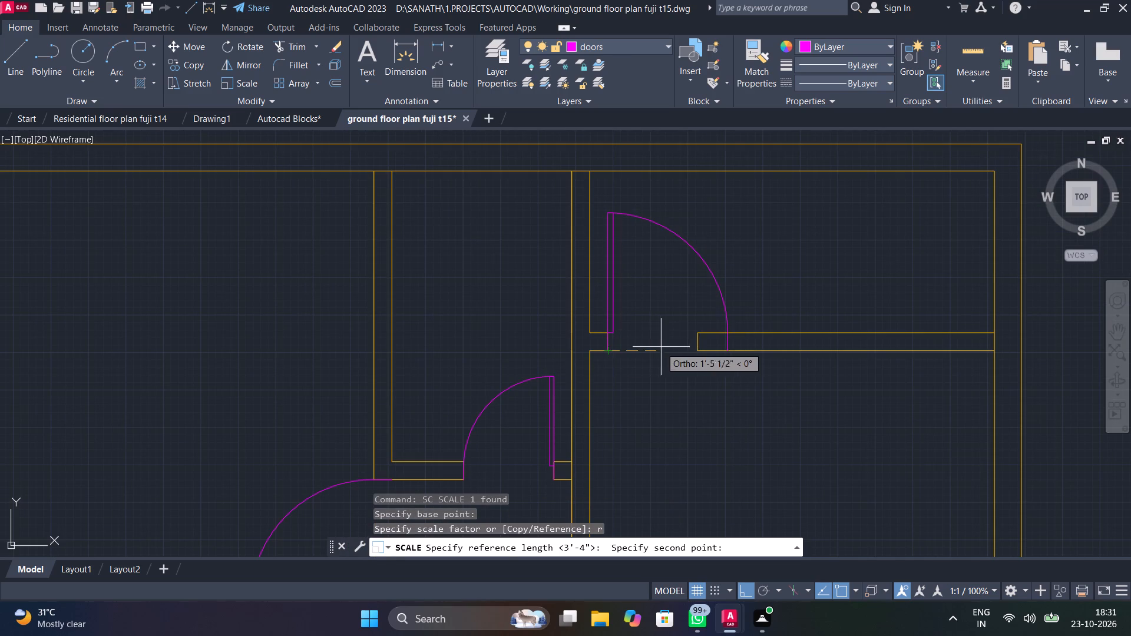
left_click(725, 348)
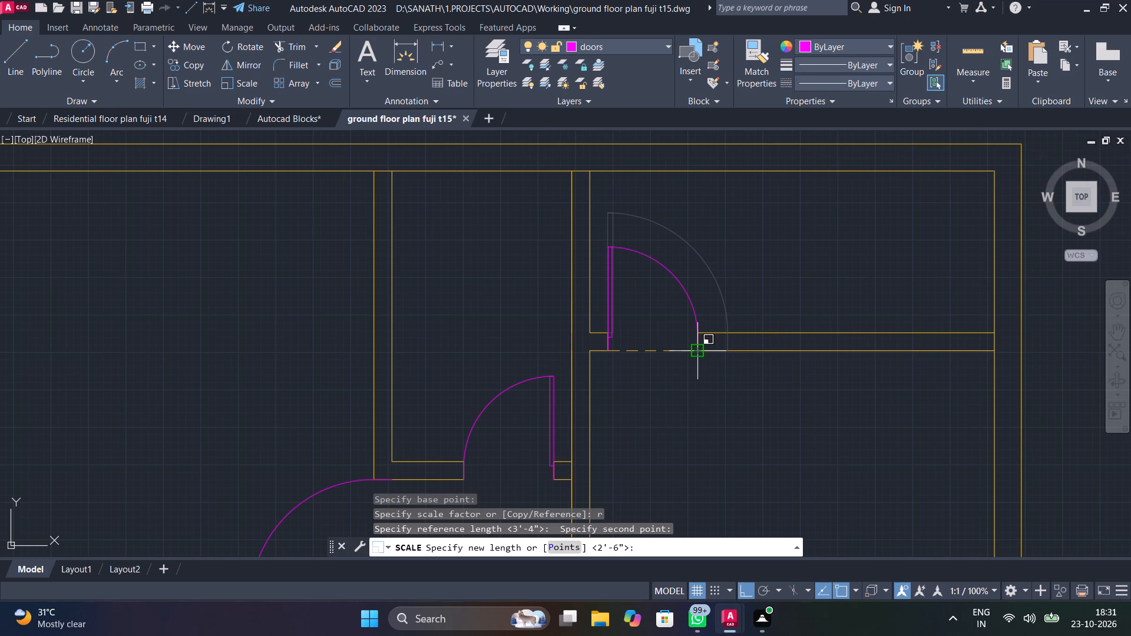
scroll(694, 346, "up", 4)
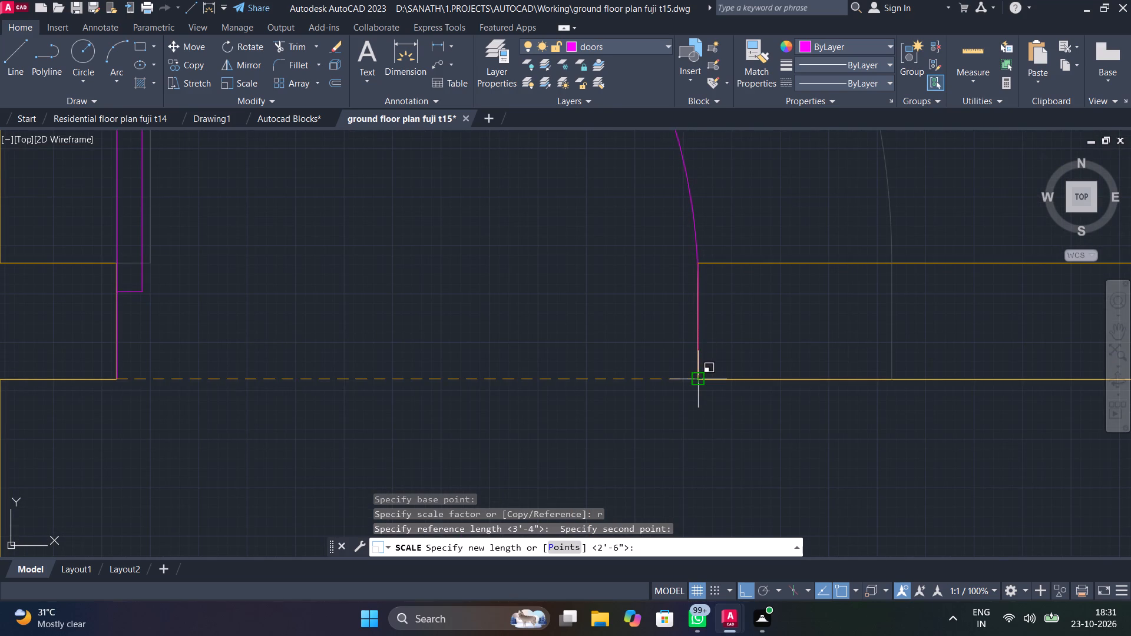
left_click(699, 375)
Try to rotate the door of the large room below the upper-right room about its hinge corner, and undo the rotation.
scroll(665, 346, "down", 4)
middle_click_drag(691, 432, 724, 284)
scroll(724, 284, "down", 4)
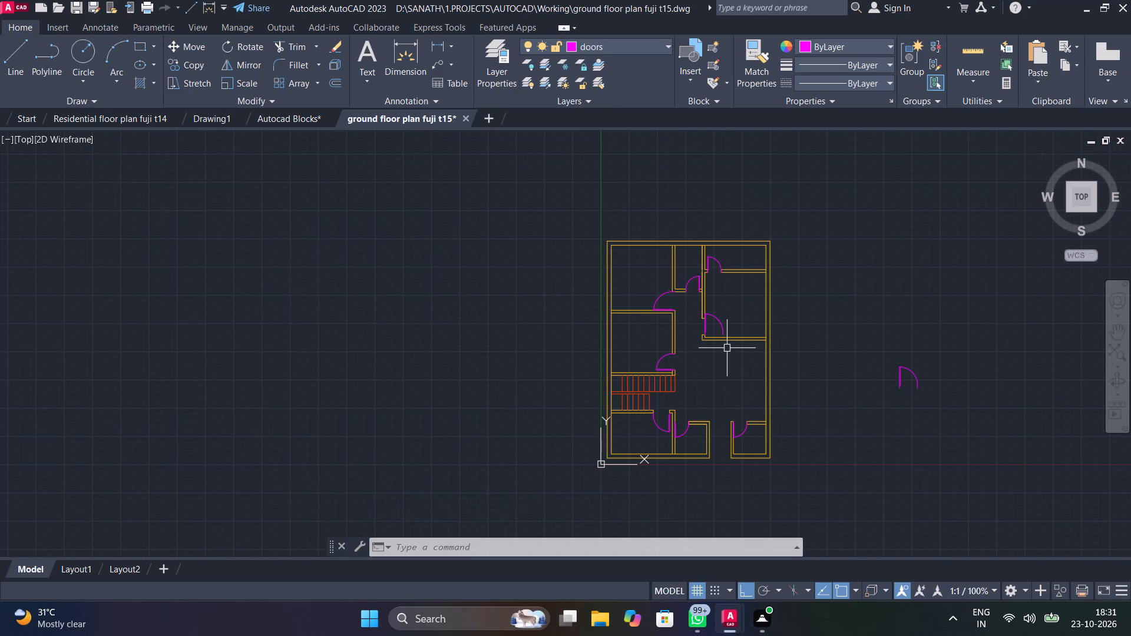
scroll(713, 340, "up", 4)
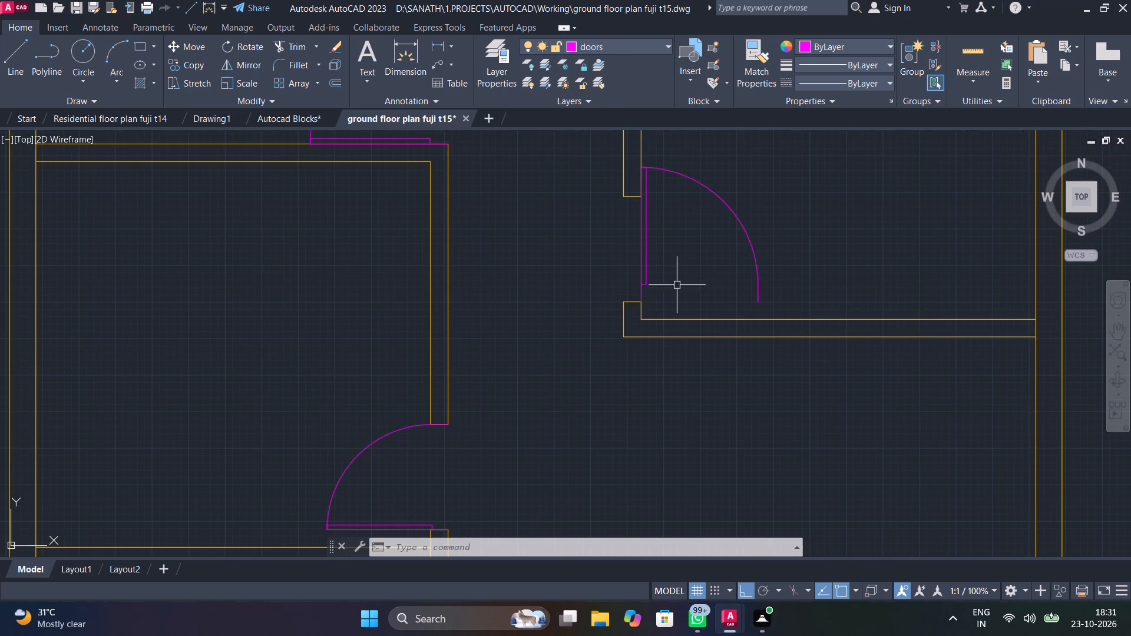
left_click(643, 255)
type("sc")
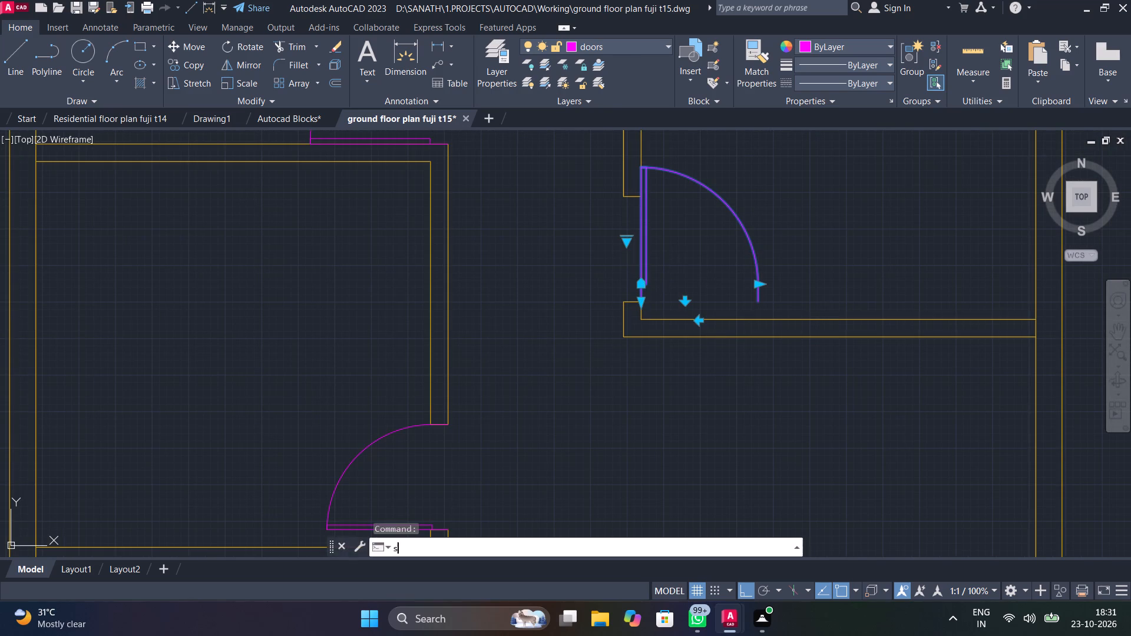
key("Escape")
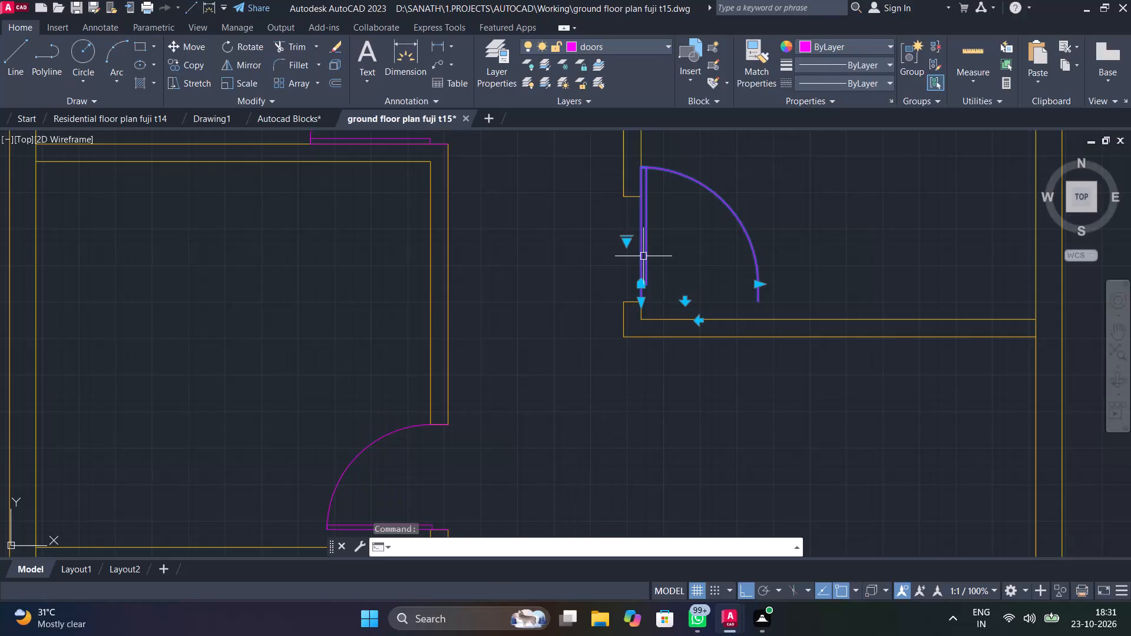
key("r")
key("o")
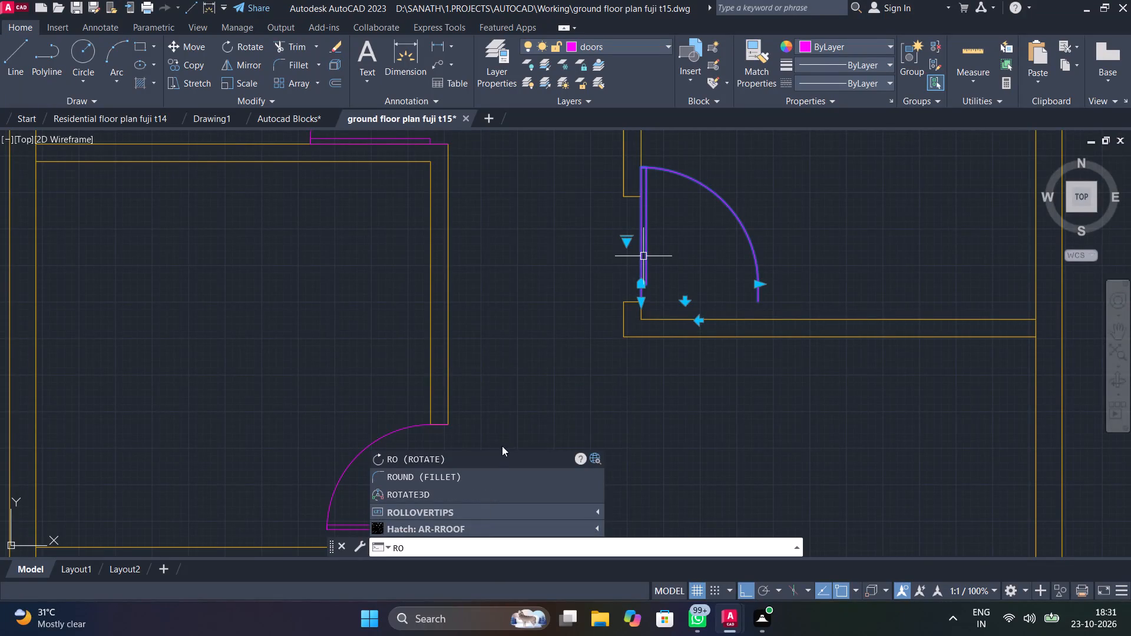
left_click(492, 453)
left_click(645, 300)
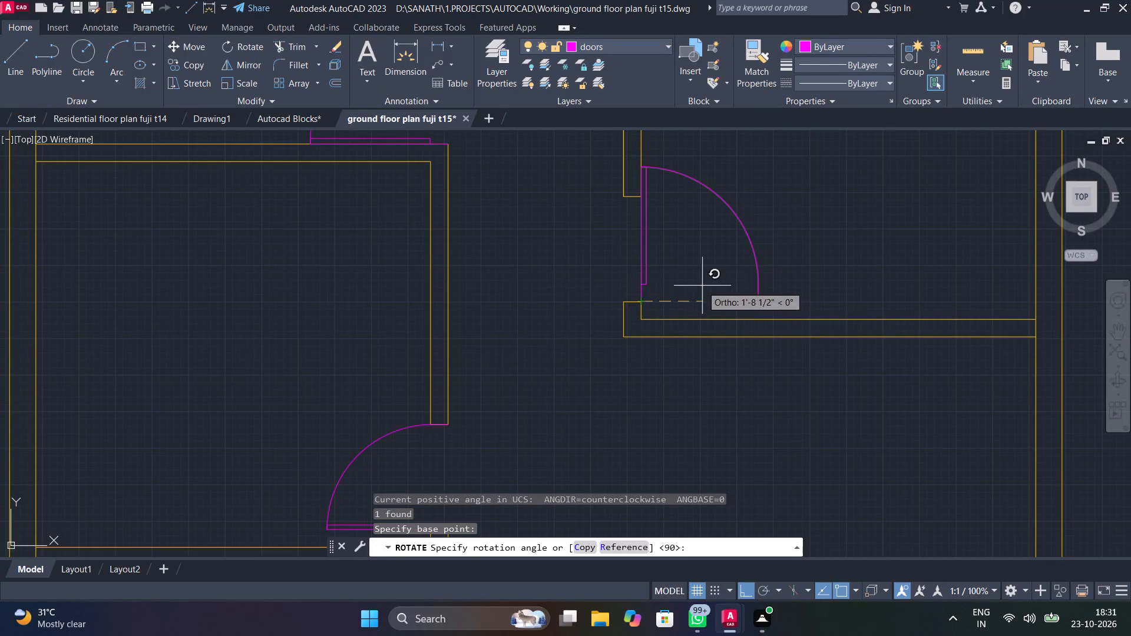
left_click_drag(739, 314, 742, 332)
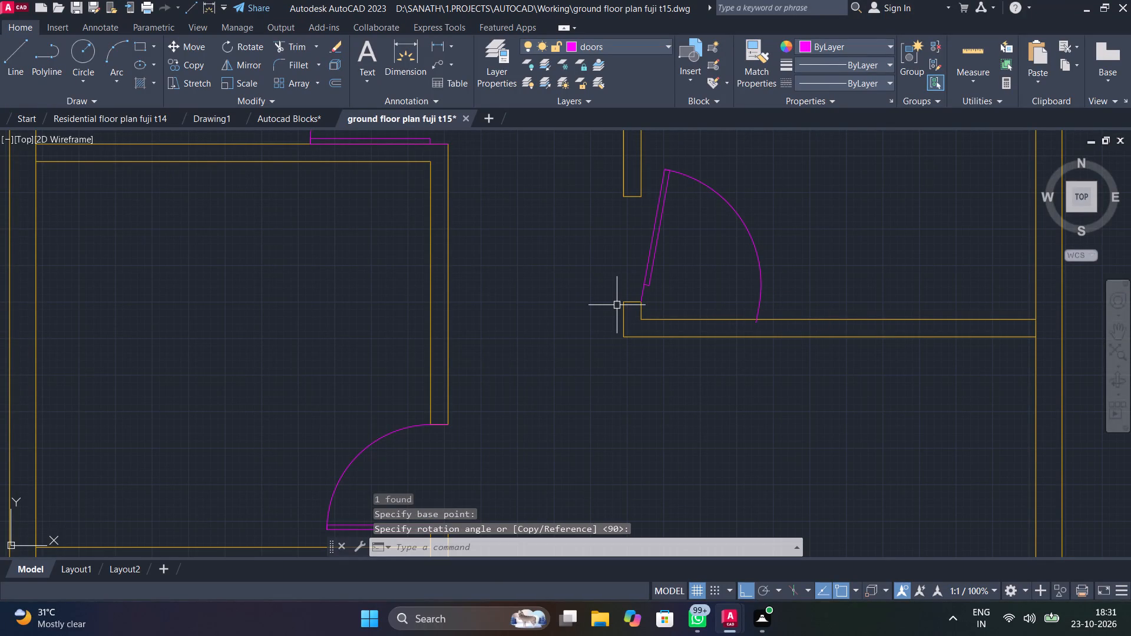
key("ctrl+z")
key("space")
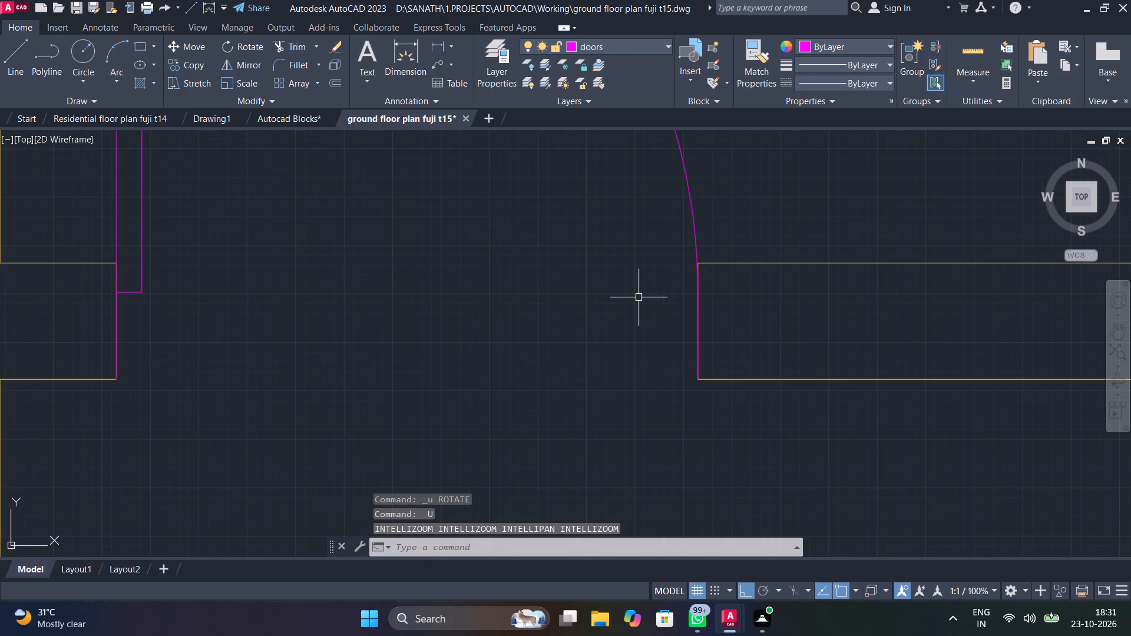
Rotate the door of the large room below the upper-right room 90° about its hinge corner at the lower wall corner.
scroll(650, 294, "down", 2)
scroll(716, 321, "down", 4)
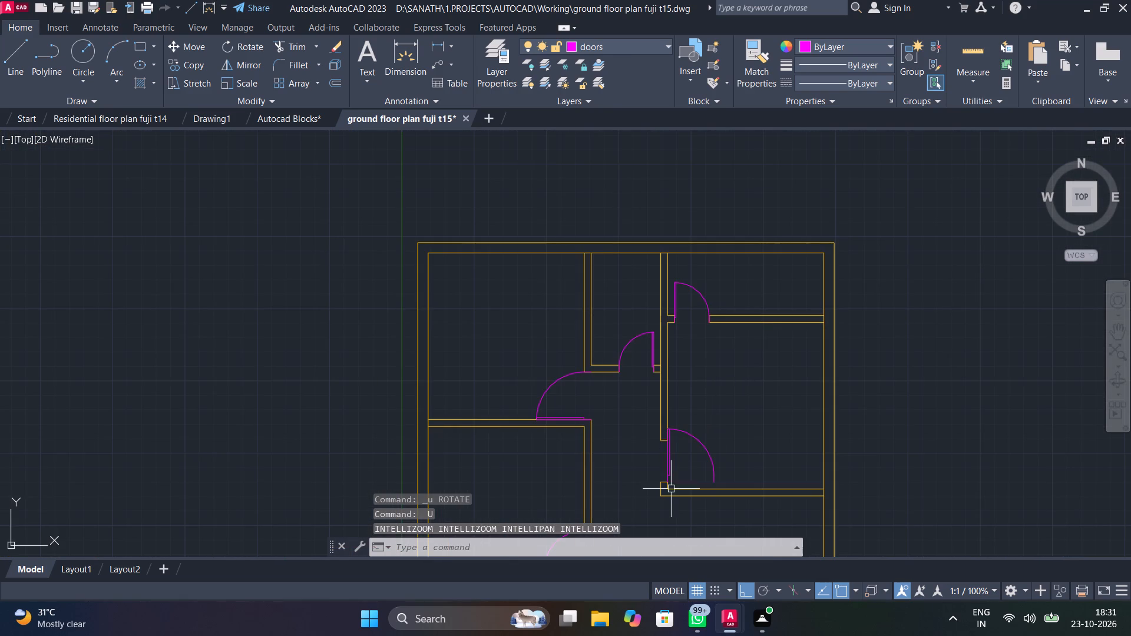
middle_click_drag(702, 422, 738, 314)
scroll(739, 312, "up", 1)
scroll(700, 374, "up", 3)
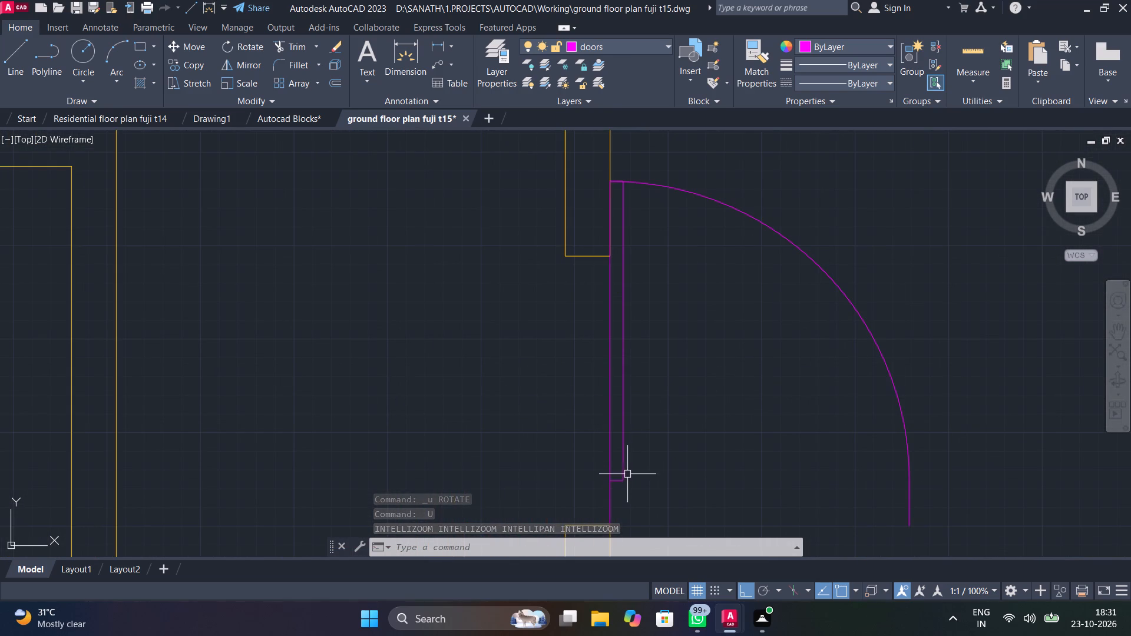
left_click(626, 475)
scroll(659, 465, "down", 5)
middle_click_drag(695, 469, 758, 317)
scroll(742, 320, "up", 4)
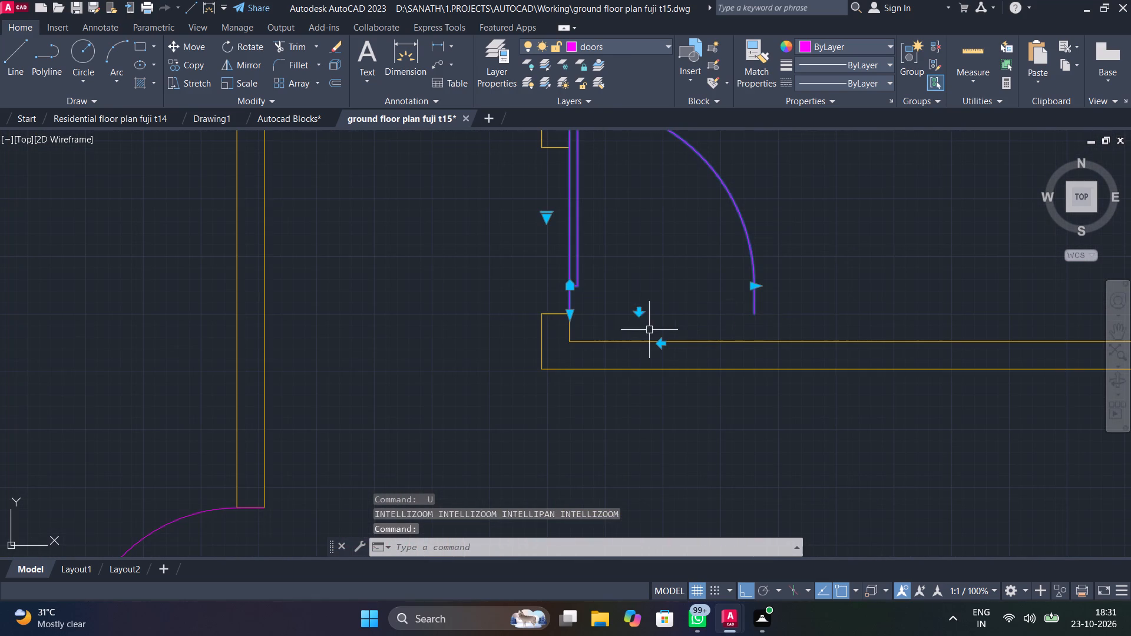
type("ro")
left_click(468, 458)
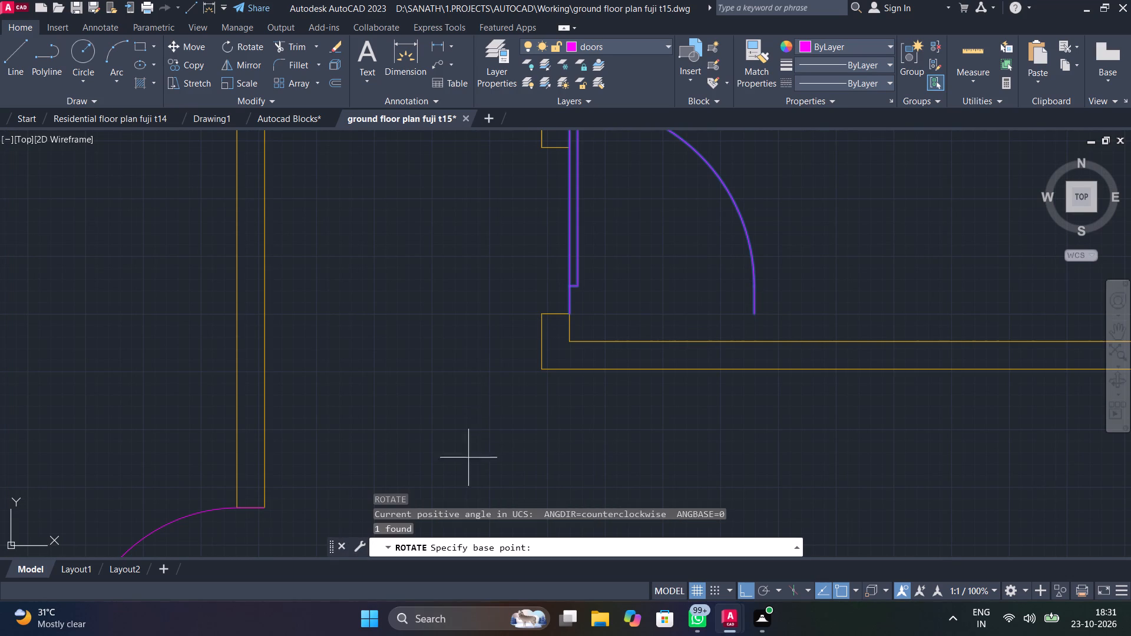
left_click(568, 312)
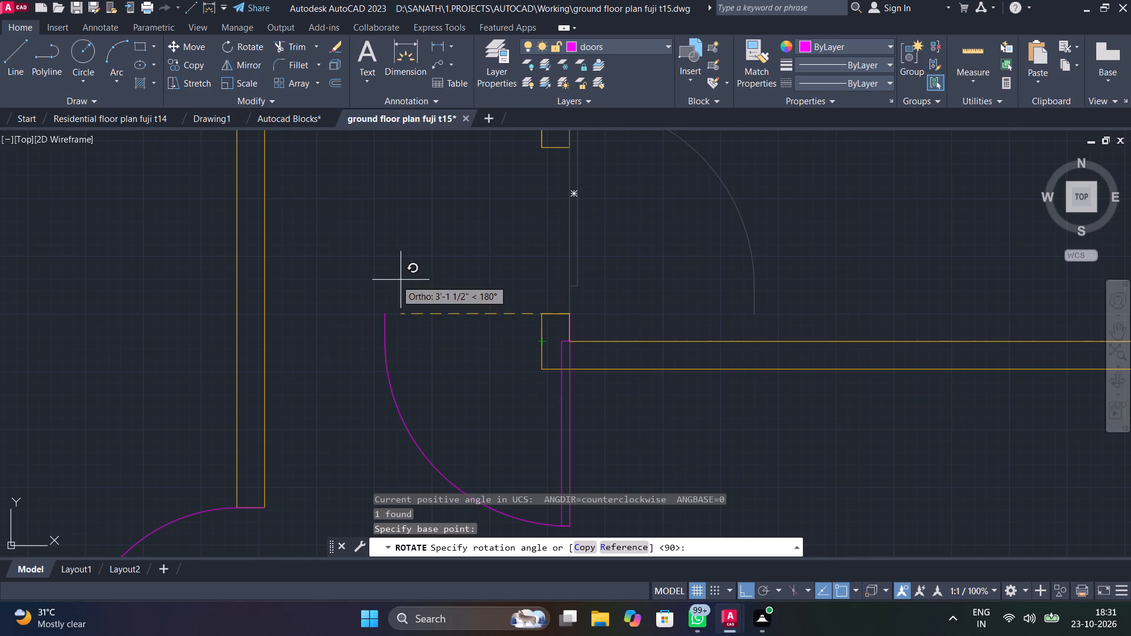
left_click(578, 298)
Mirror the rotated door about a vertical line through its hinge corner so it swings into the room, erasing the source door.
left_click(519, 313)
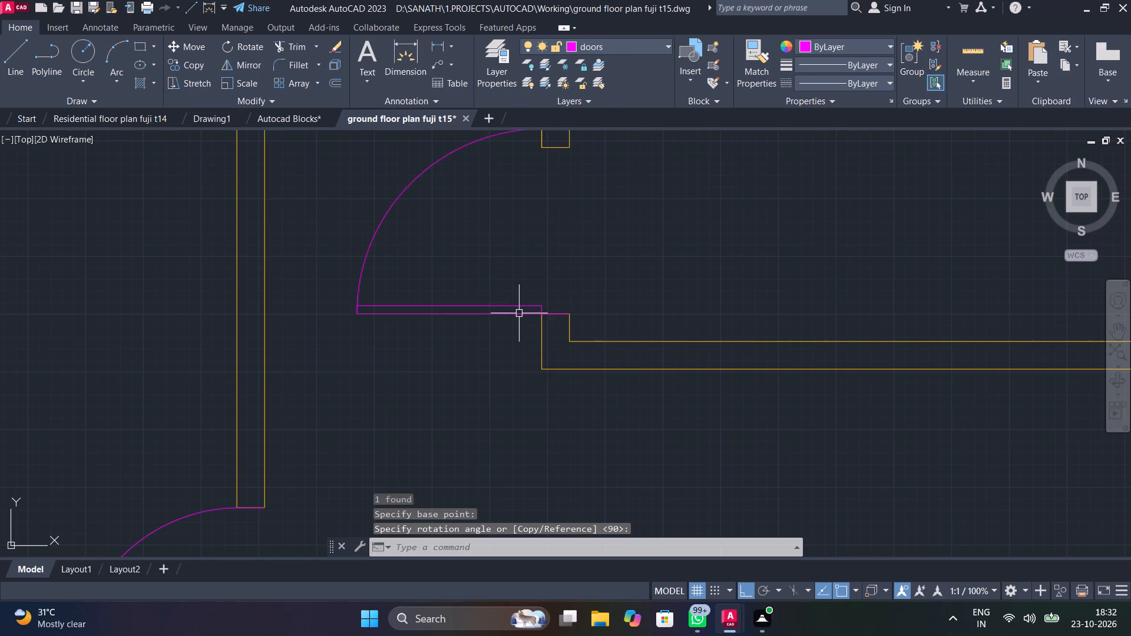
type("mi")
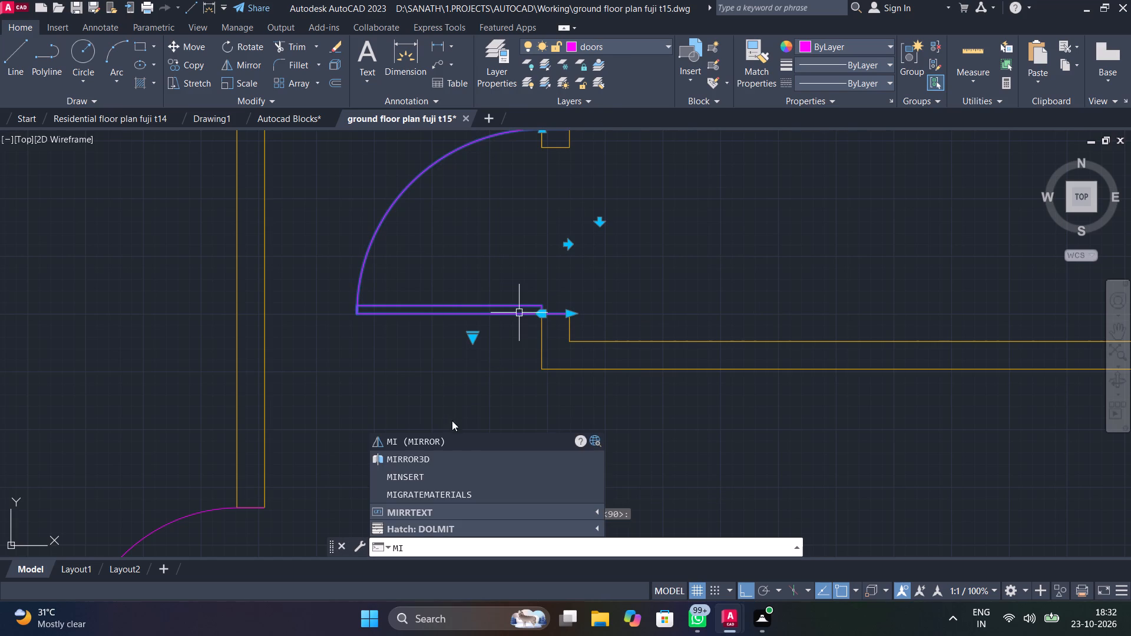
left_click(461, 434)
left_click(564, 316)
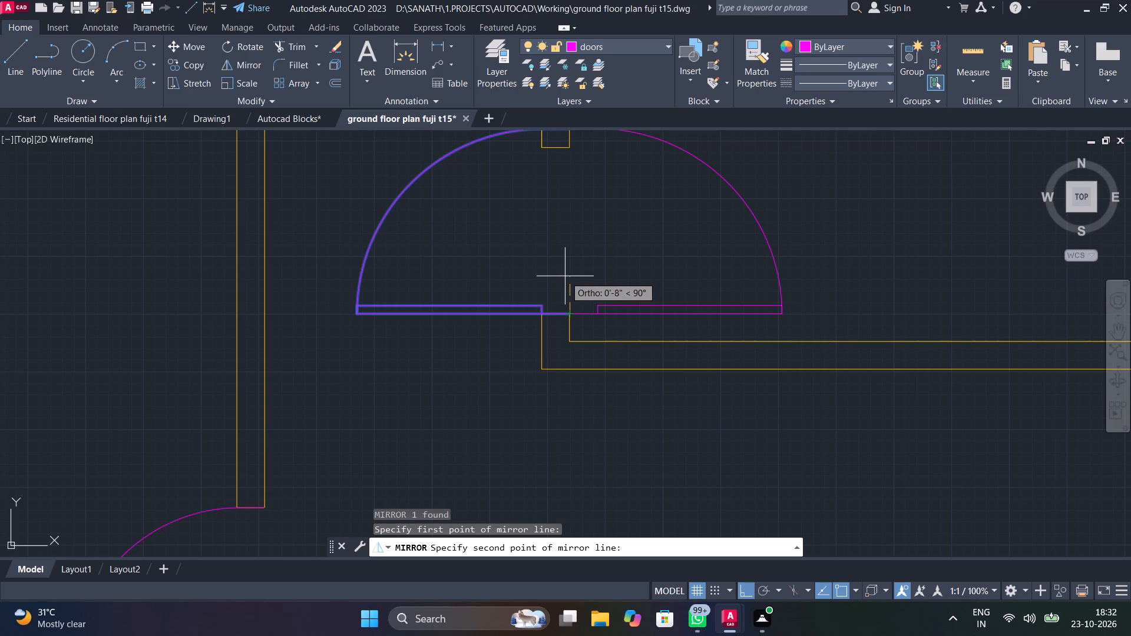
middle_click_drag(573, 279, 596, 344)
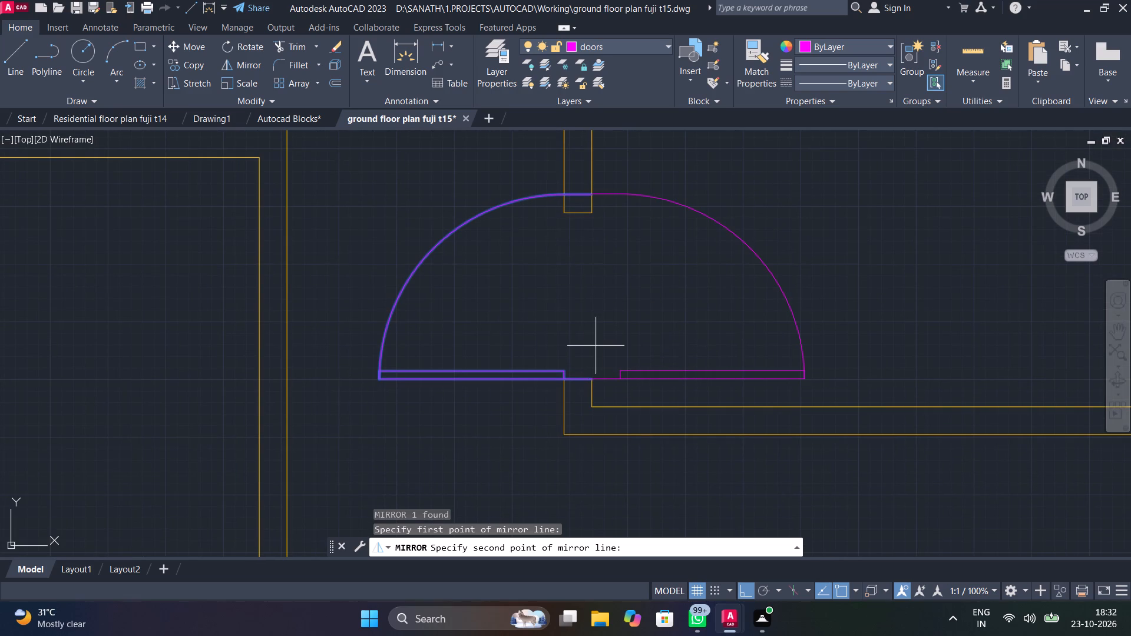
left_click(596, 346)
left_click(561, 546)
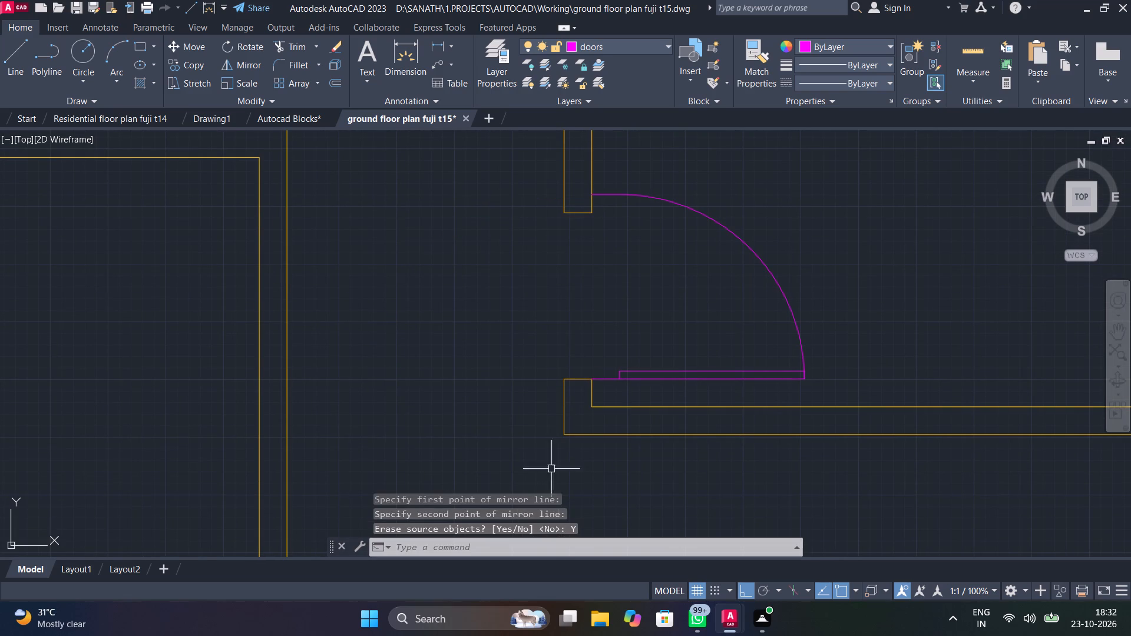
Move the mirrored door from its hinge corner to the corridor-side corner of the short wall end, across the wall thickness.
left_click(634, 376)
scroll(602, 377, "up", 3)
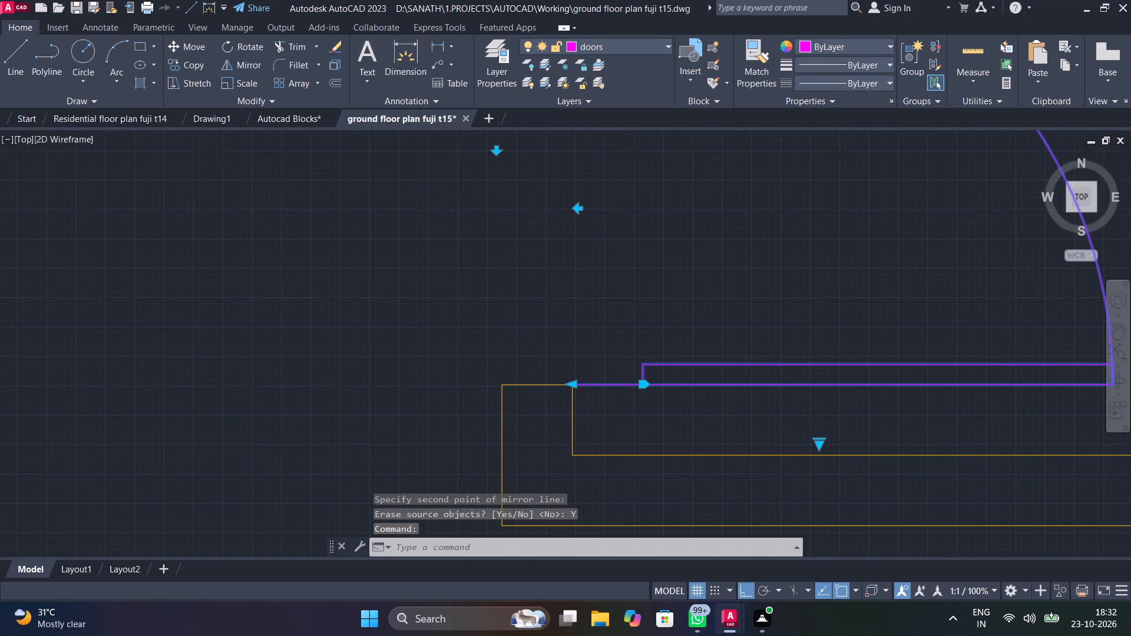
type("mo")
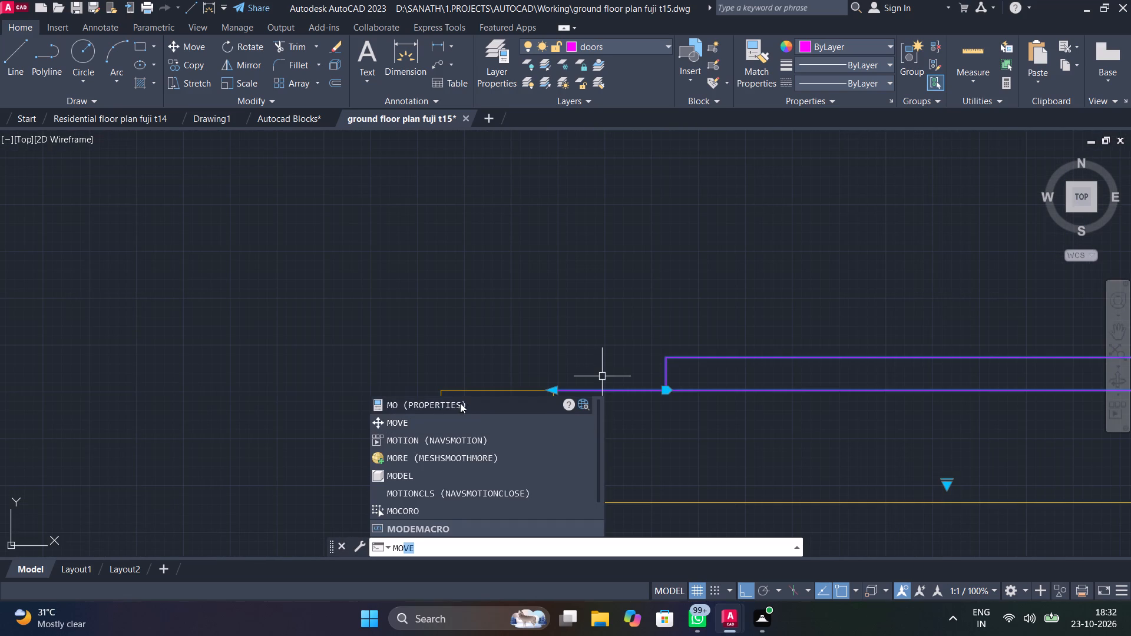
left_click(425, 419)
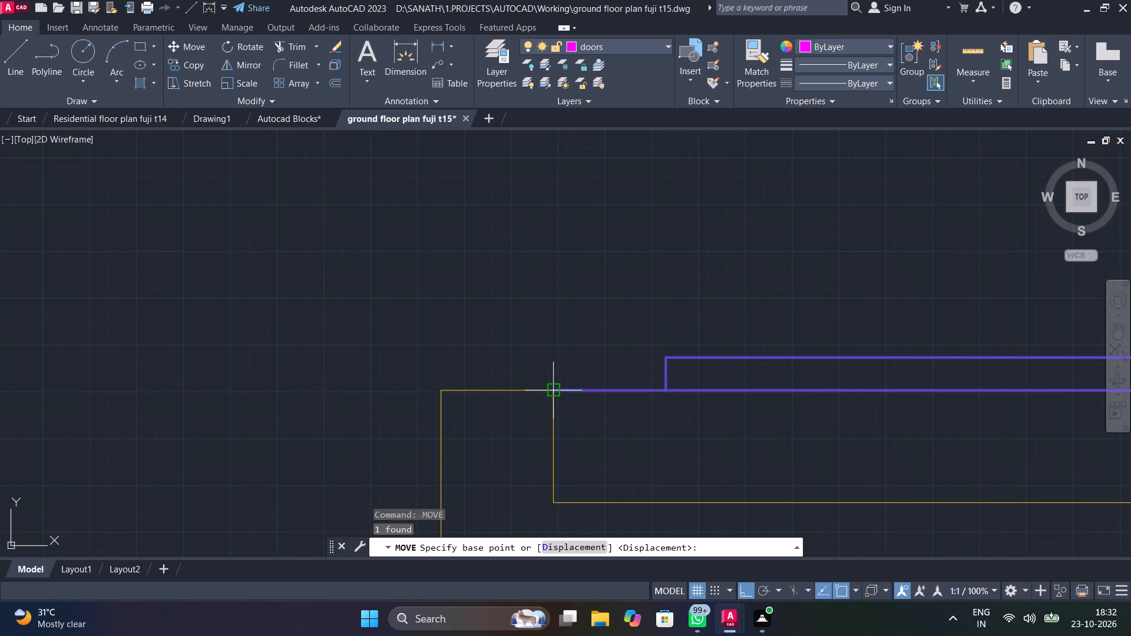
left_click(551, 389)
left_click(443, 389)
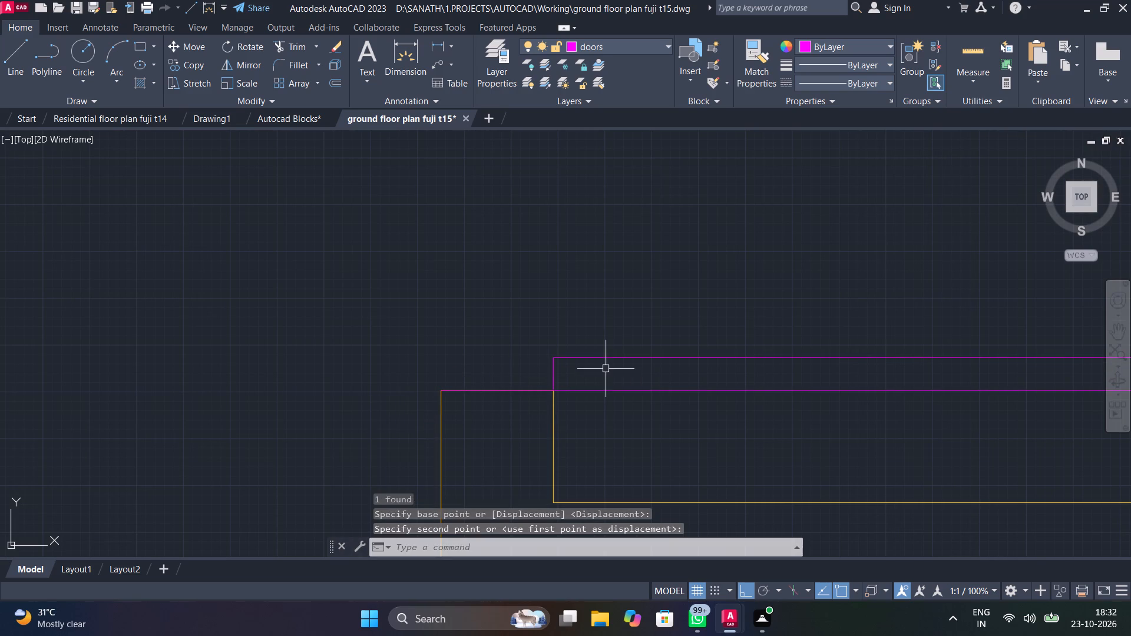
Scale the large room's door by reference from its corridor-side hinge corner, fitting its width to the opposite wall end of the opening.
key("space")
key("Escape")
left_click(623, 361)
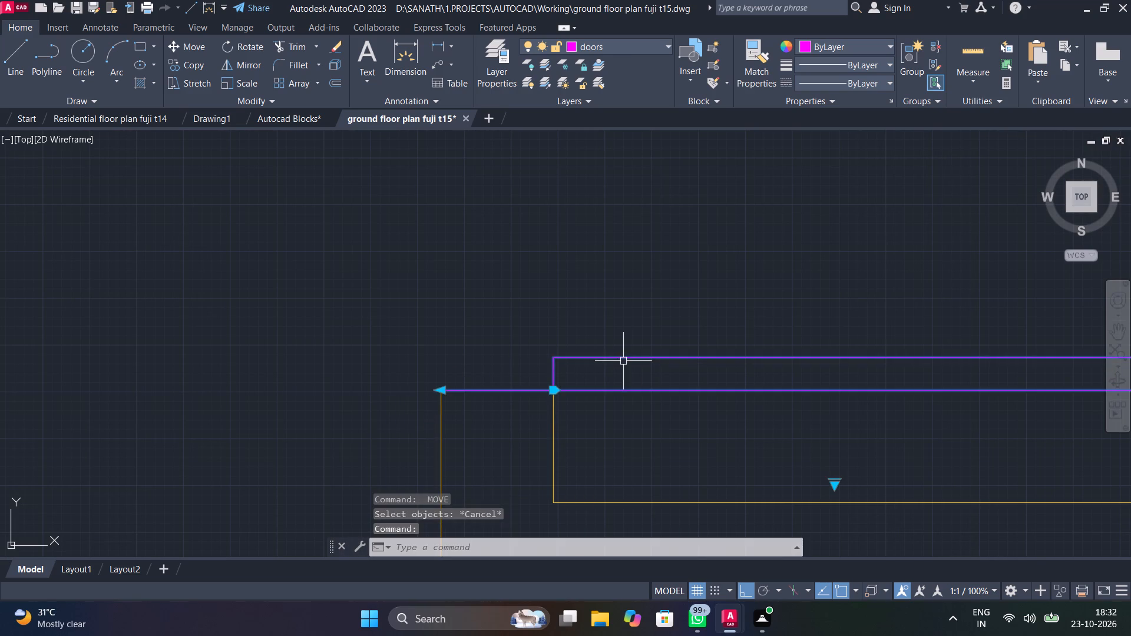
scroll(630, 367, "down", 4)
type("sc")
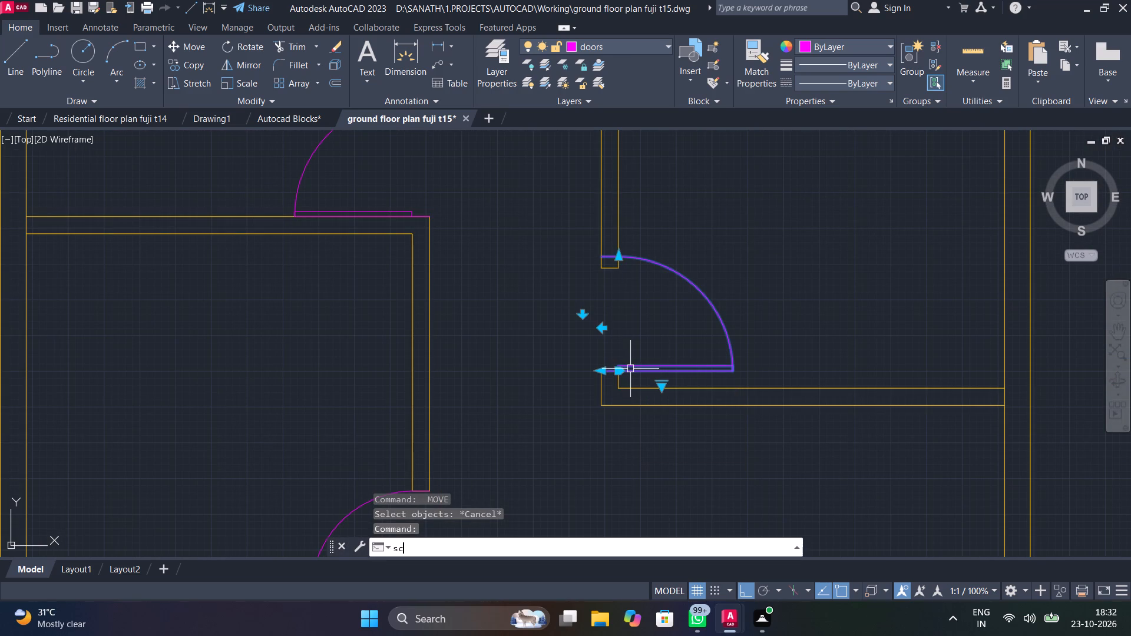
left_click(450, 427)
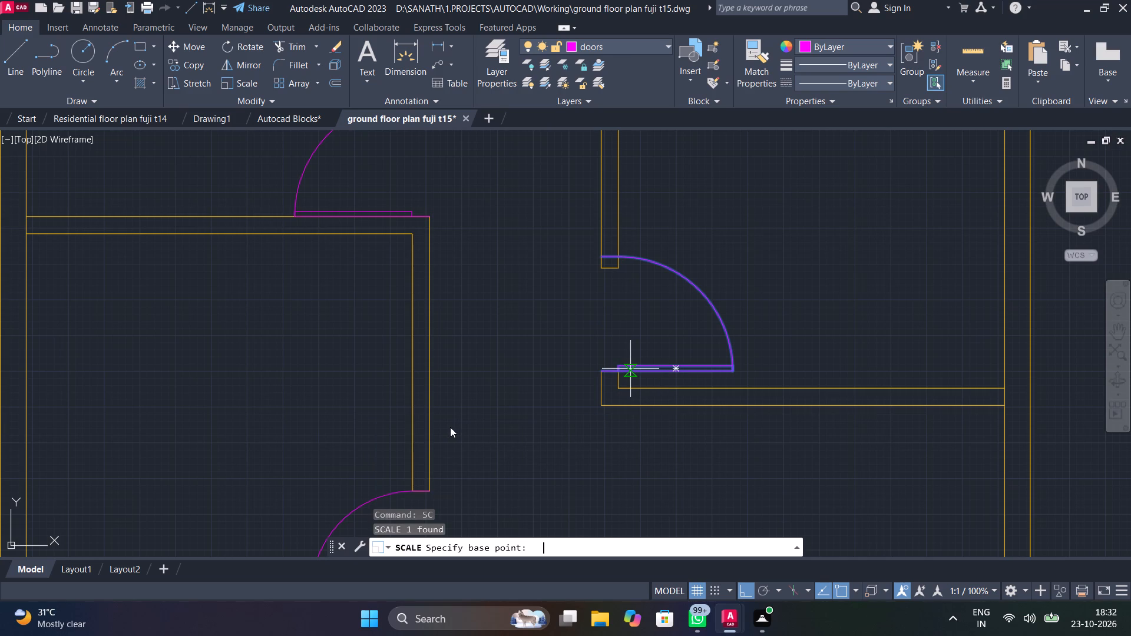
left_click(601, 376)
type("r")
key("space")
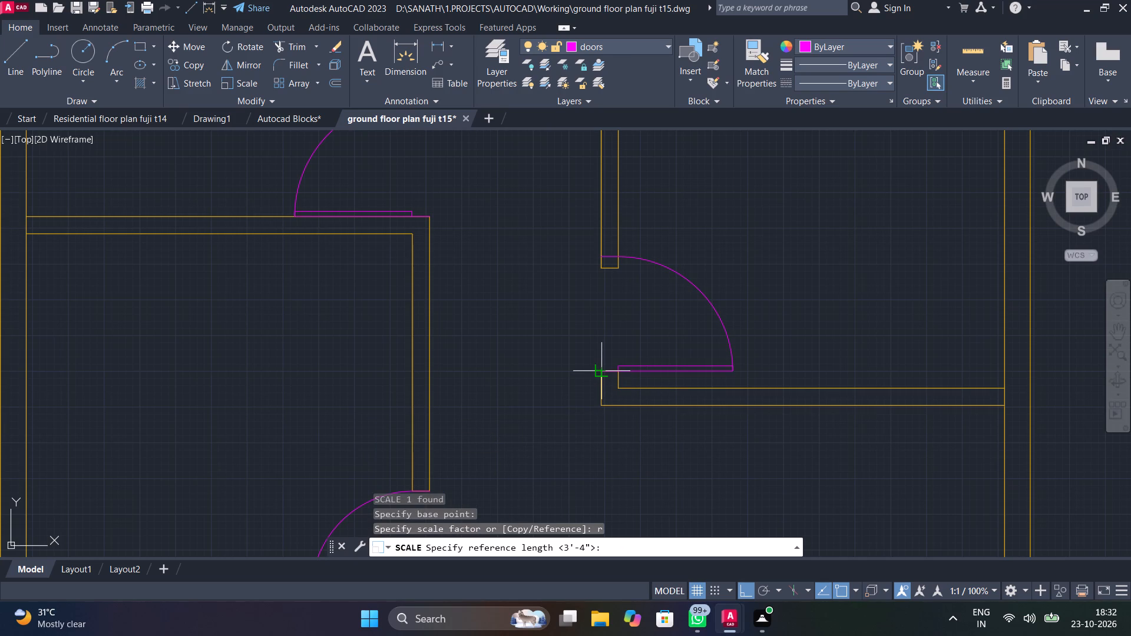
left_click(600, 367)
left_click(597, 253)
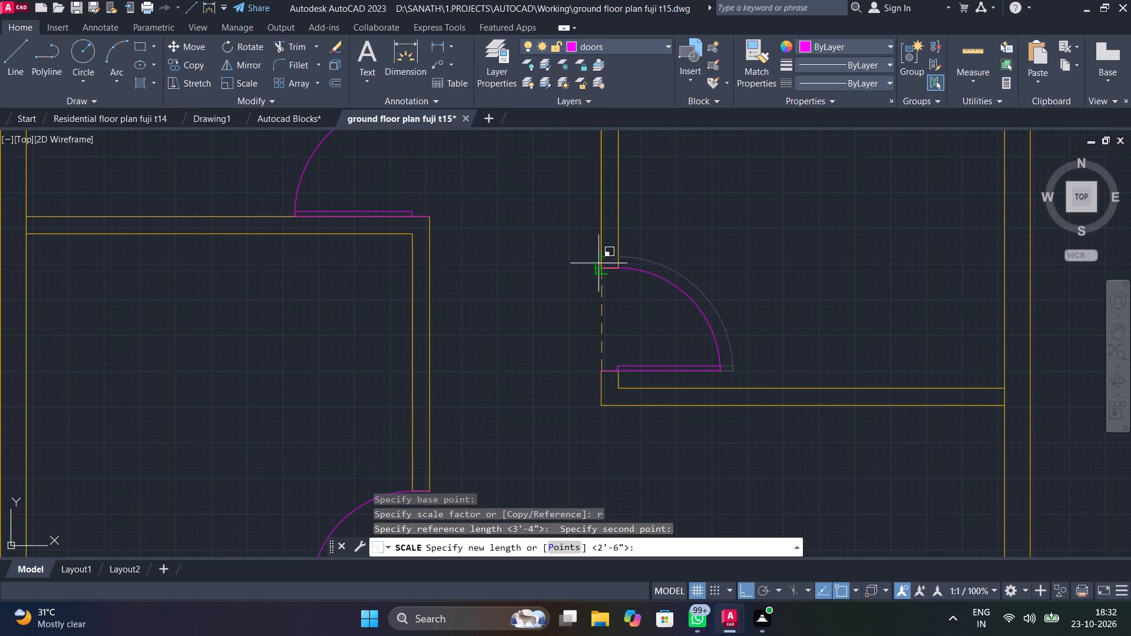
scroll(598, 270, "up", 4)
left_click(596, 260)
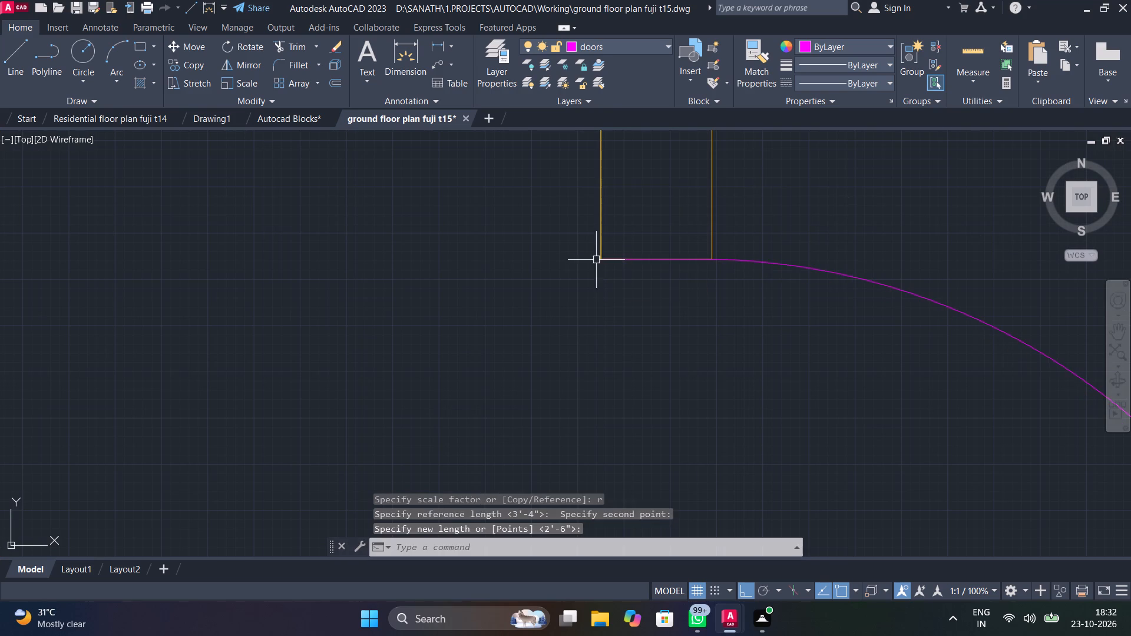
Erase the spare door block standing outside the floor plan, beyond its right-hand exterior wall.
scroll(645, 307, "down", 6)
scroll(664, 410, "down", 1)
middle_click_drag(664, 409, 734, 302)
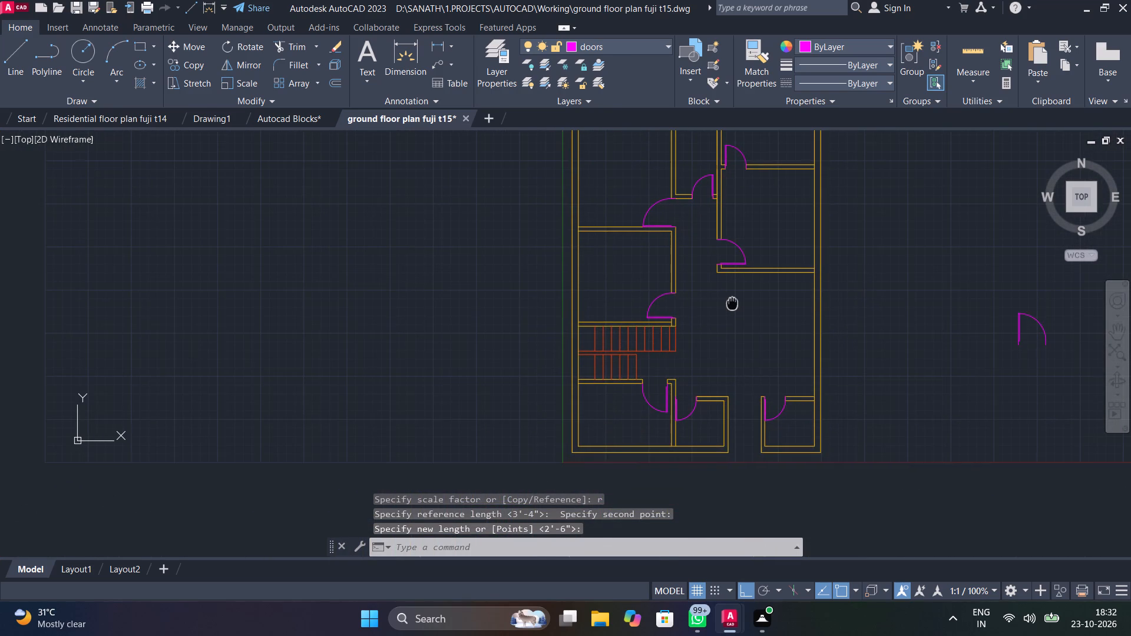
middle_click_drag(734, 302, 684, 302)
left_click_drag(1039, 397, 1000, 350)
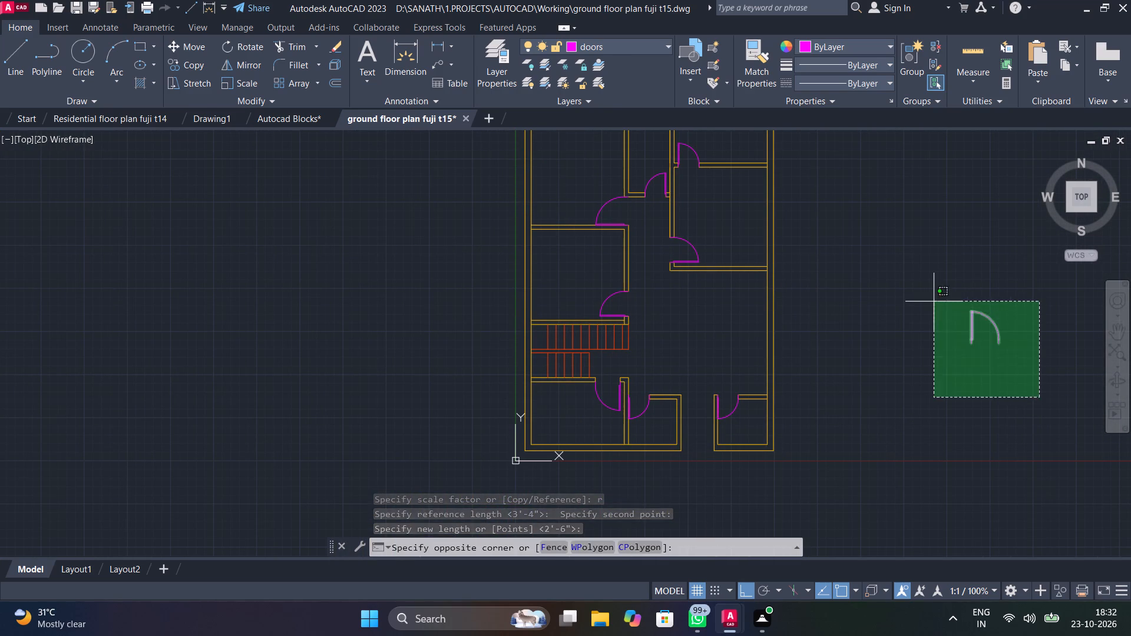
left_click(934, 301)
key("Delete")
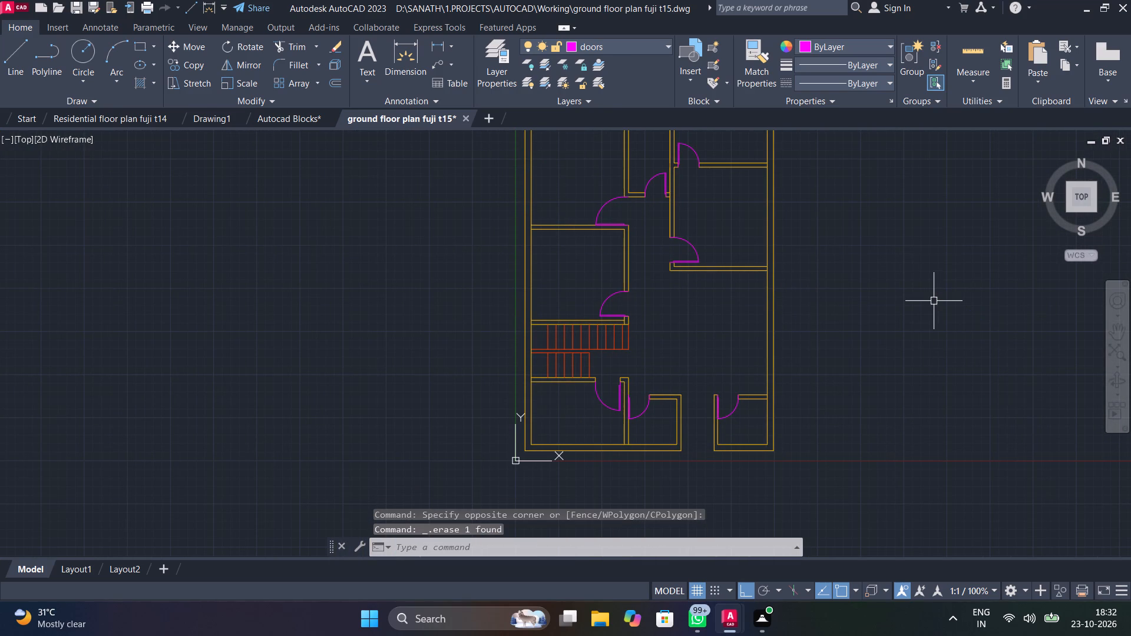
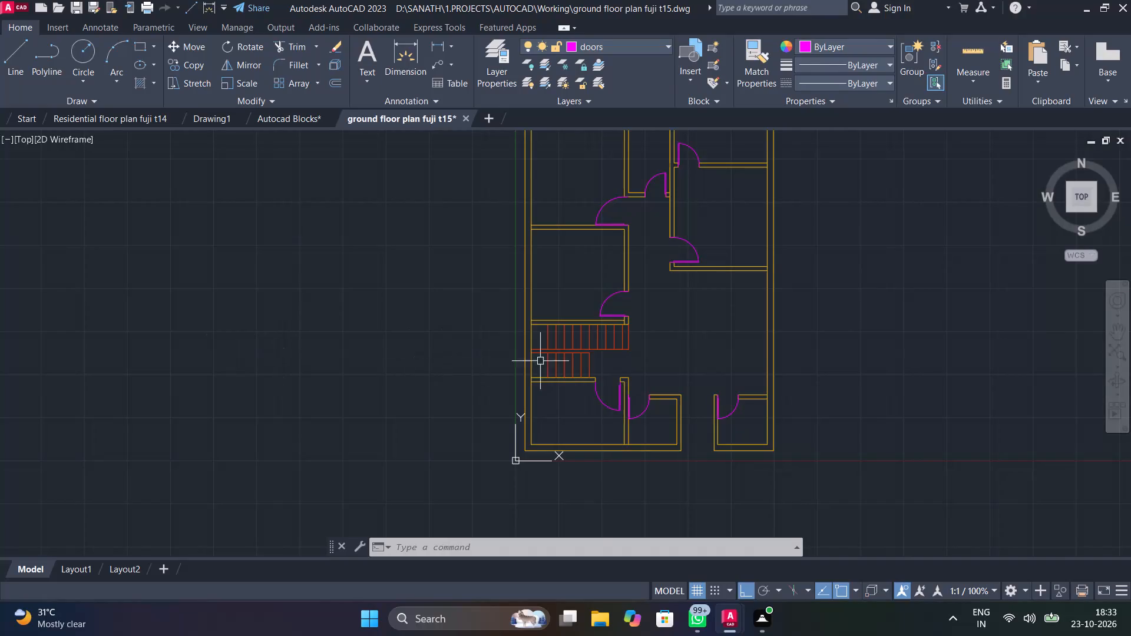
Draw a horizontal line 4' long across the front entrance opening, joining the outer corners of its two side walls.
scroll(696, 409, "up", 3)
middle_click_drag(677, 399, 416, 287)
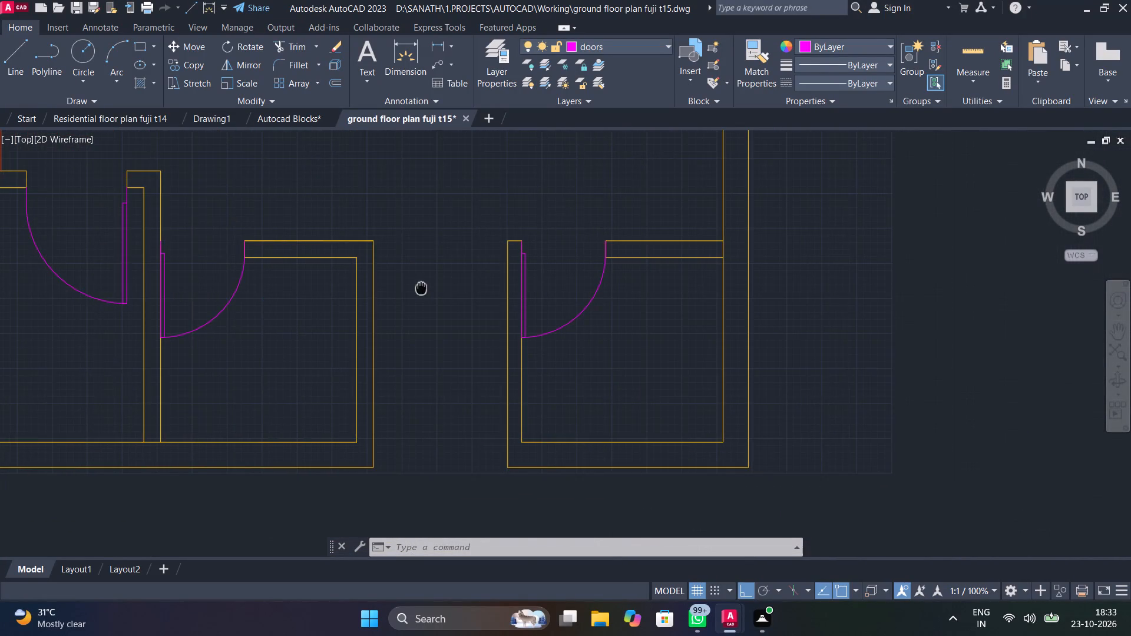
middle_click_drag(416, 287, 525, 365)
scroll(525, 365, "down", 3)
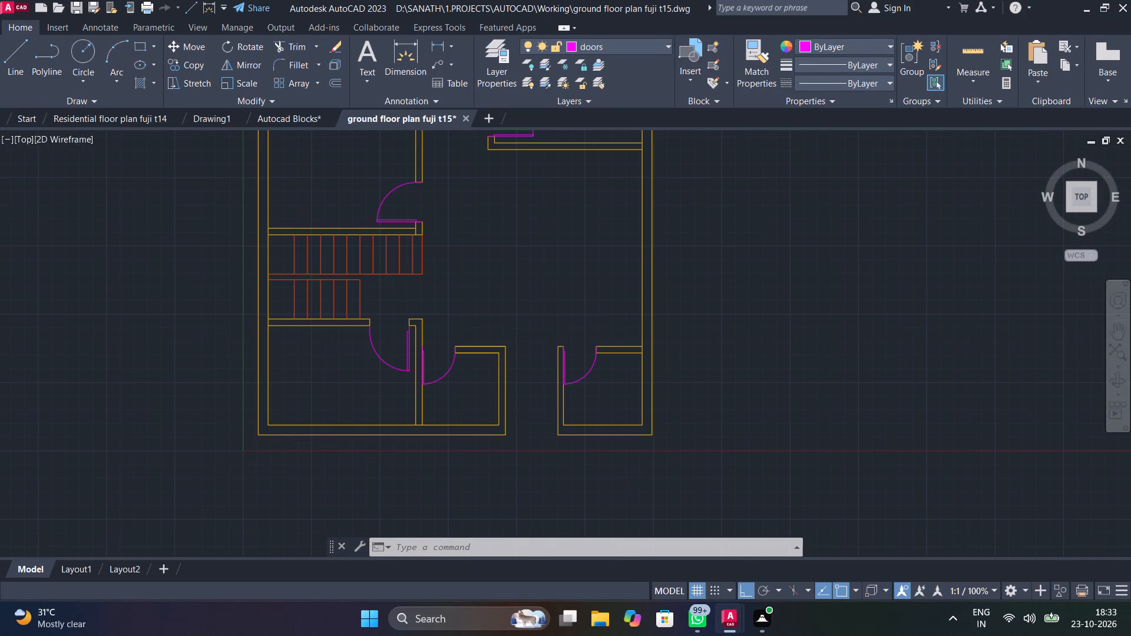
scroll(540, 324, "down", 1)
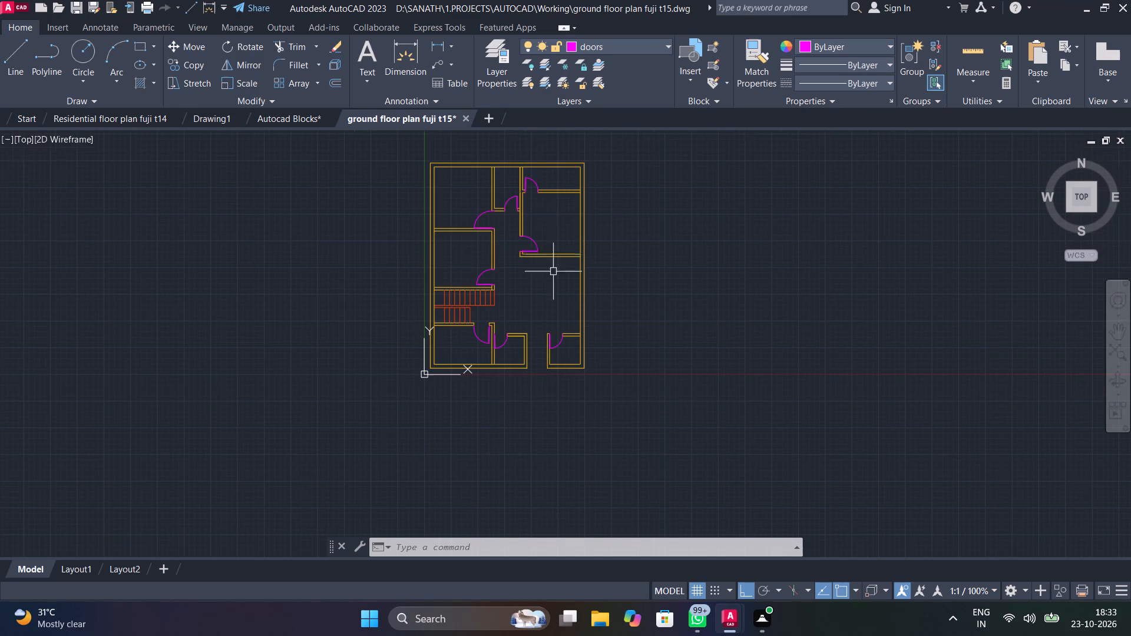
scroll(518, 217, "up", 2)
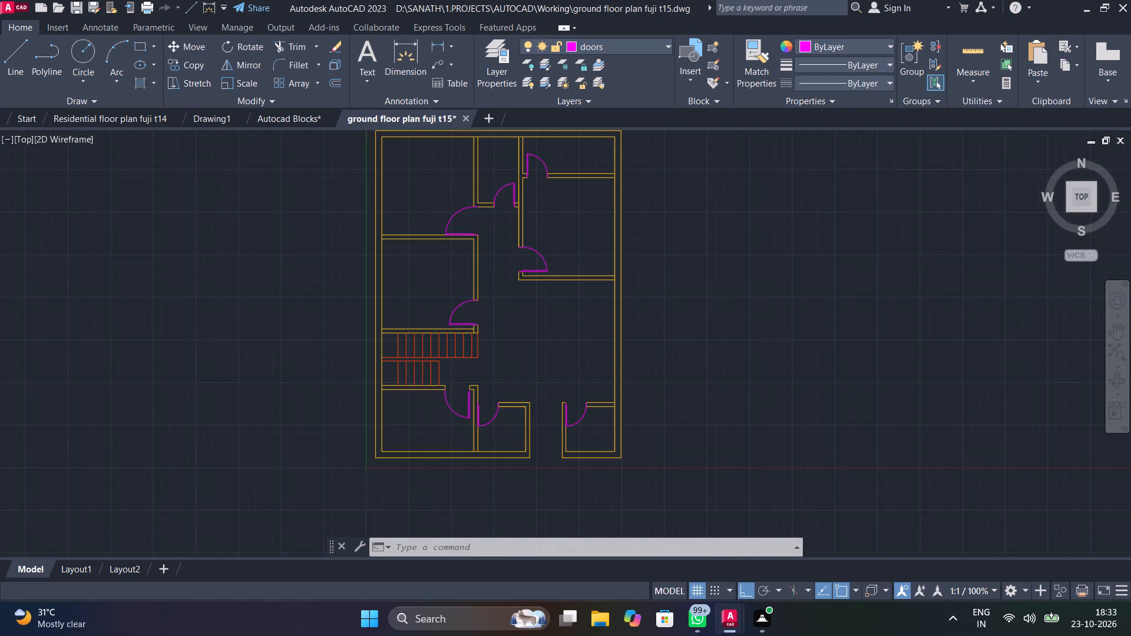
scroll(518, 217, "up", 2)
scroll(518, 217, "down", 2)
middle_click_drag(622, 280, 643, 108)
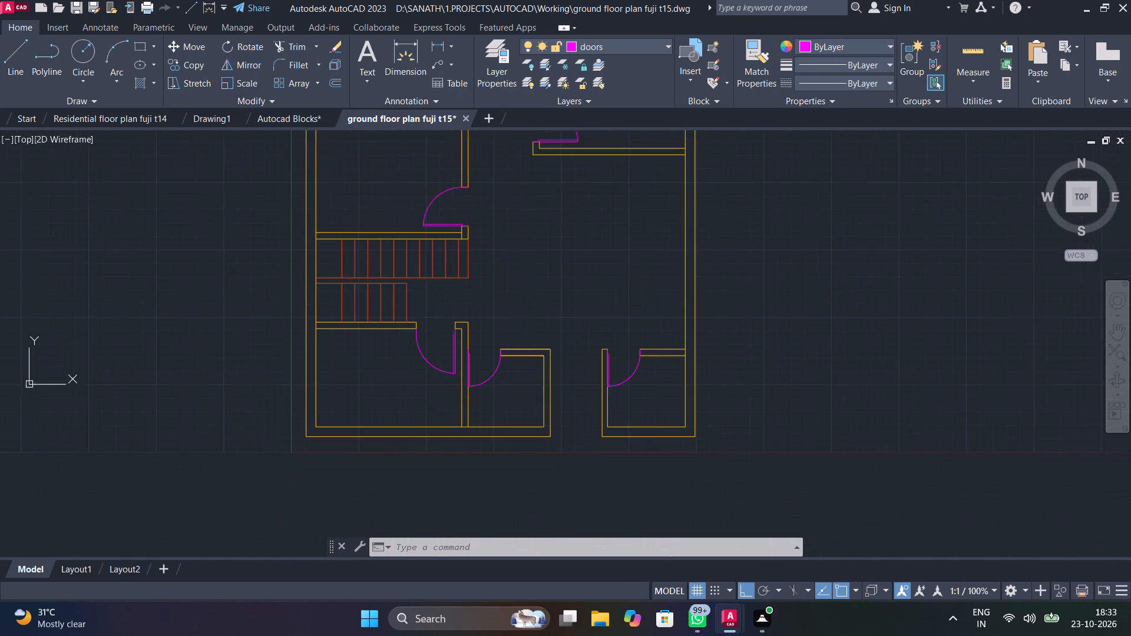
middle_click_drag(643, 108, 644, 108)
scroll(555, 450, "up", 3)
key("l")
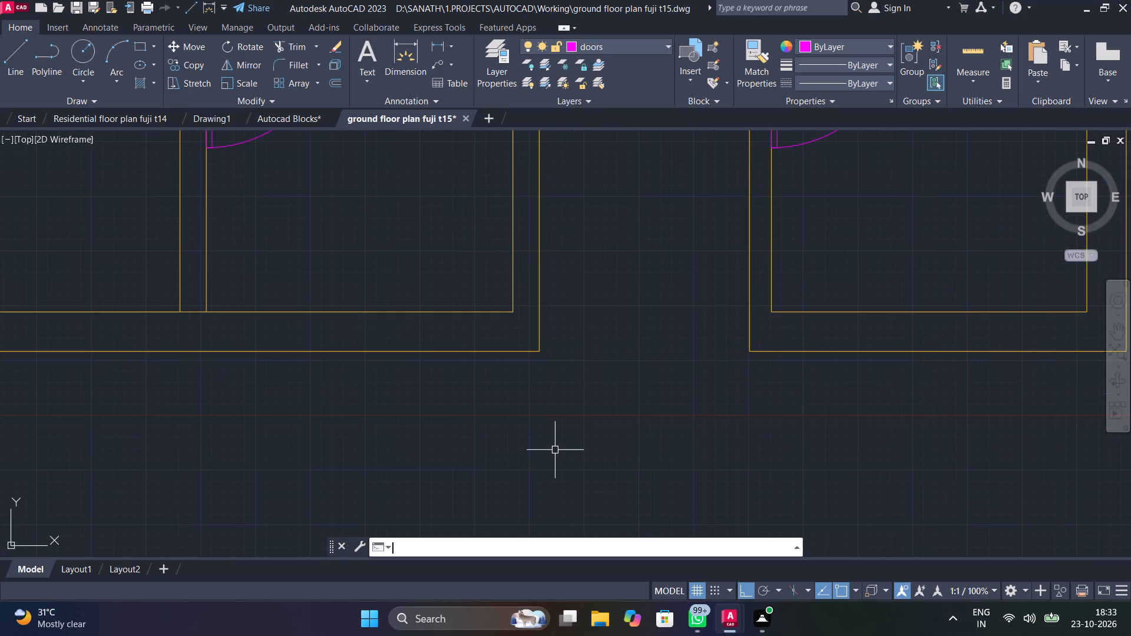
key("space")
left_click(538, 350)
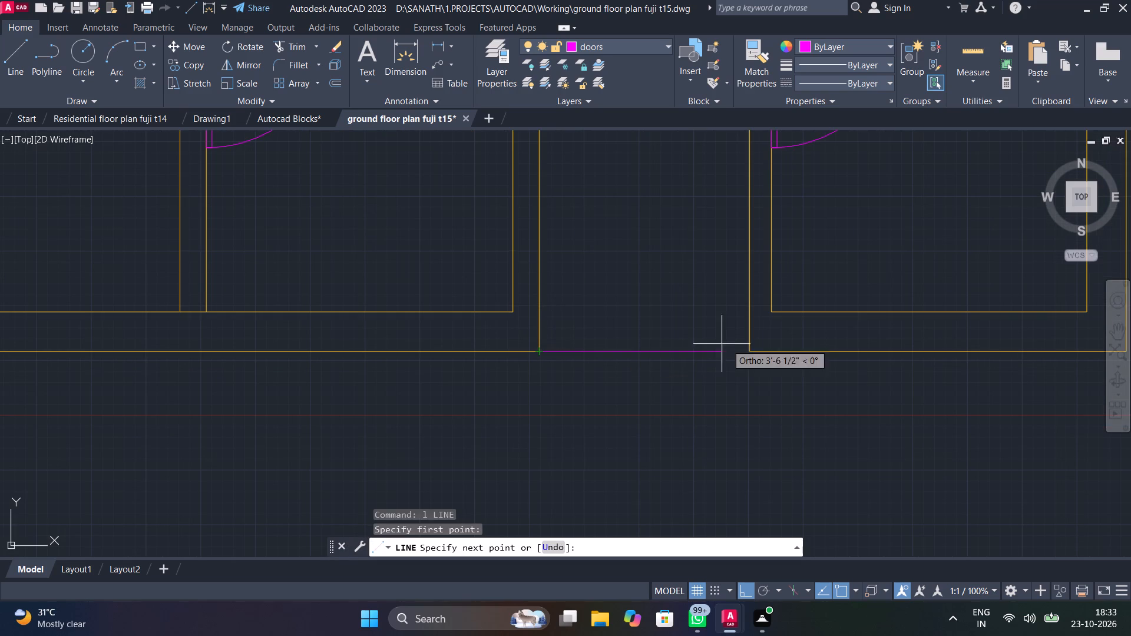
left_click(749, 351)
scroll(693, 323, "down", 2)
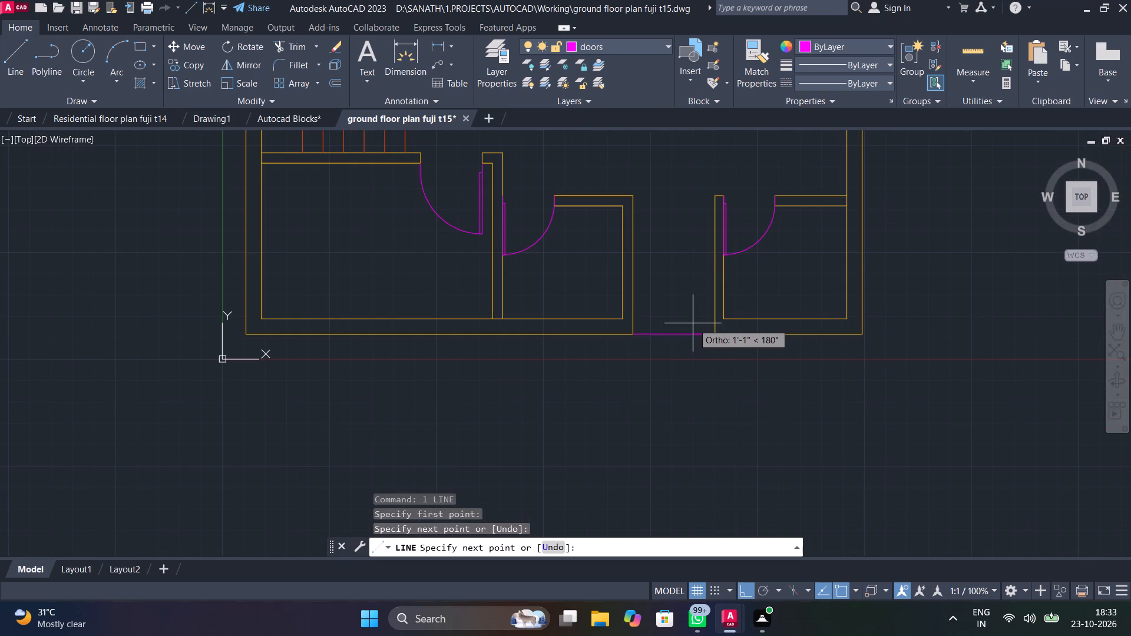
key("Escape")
Copy the small upper room's door beside the central wall to the outer corner of the entrance's east side wall, with Ortho off.
middle_click_drag(644, 256, 464, 288)
middle_click_drag(510, 240, 565, 383)
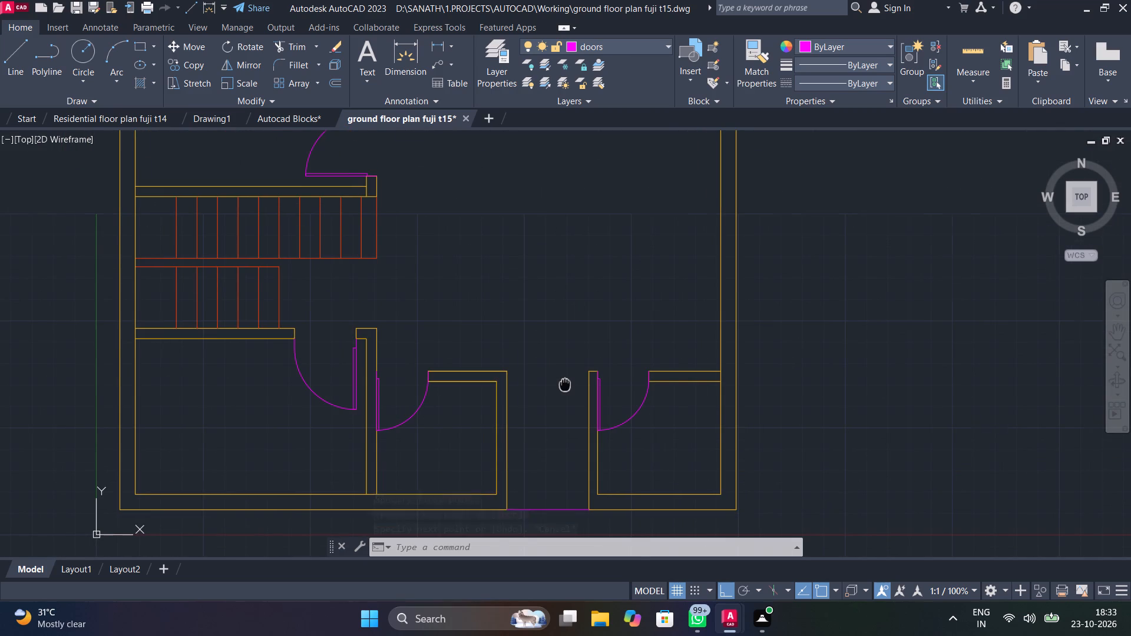
middle_click_drag(565, 383, 608, 495)
scroll(549, 317, "down", 2)
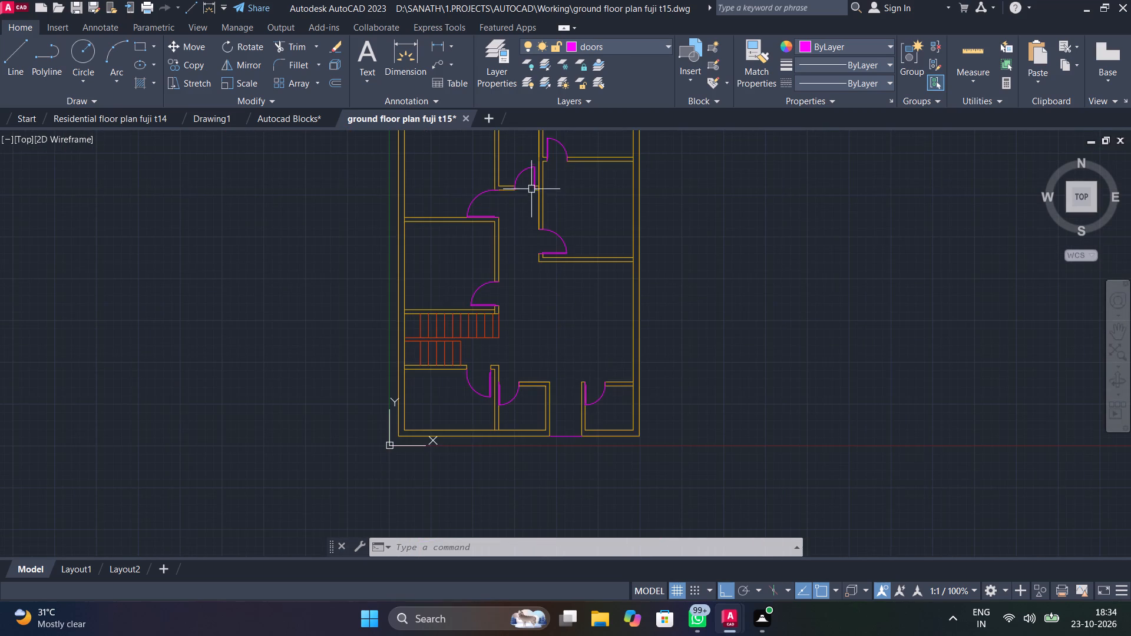
scroll(531, 189, "up", 7)
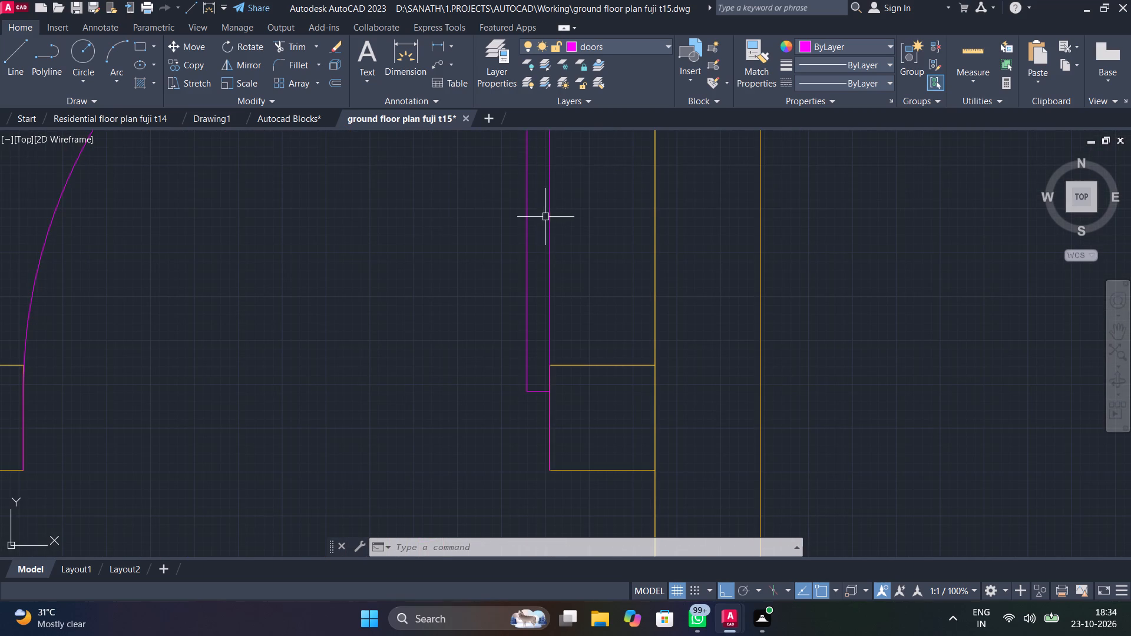
left_click(551, 227)
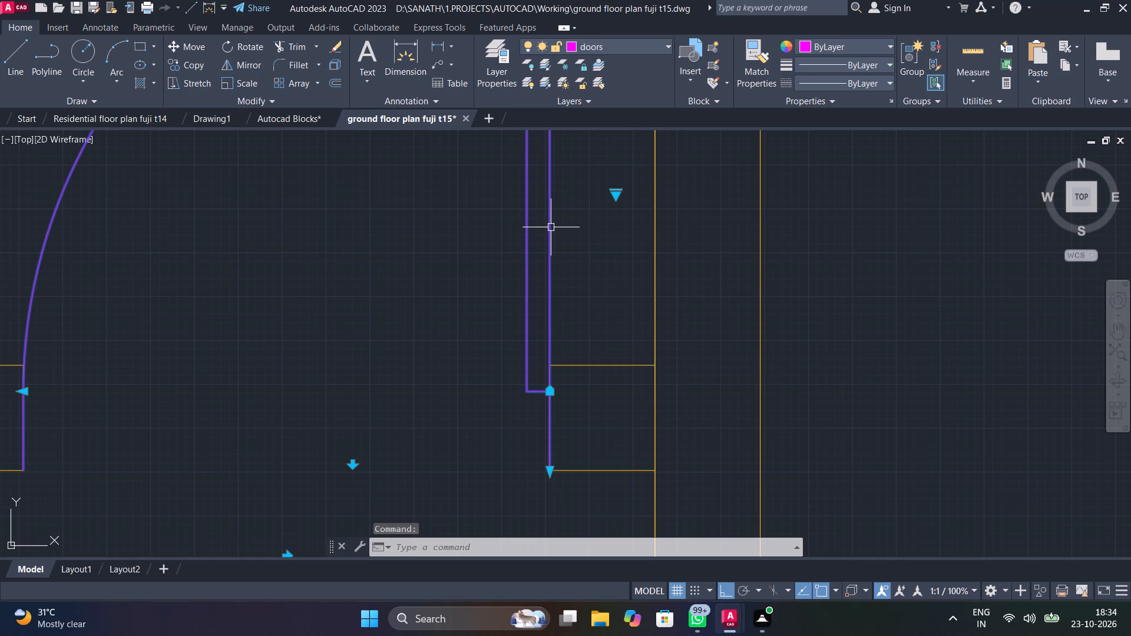
type("cop")
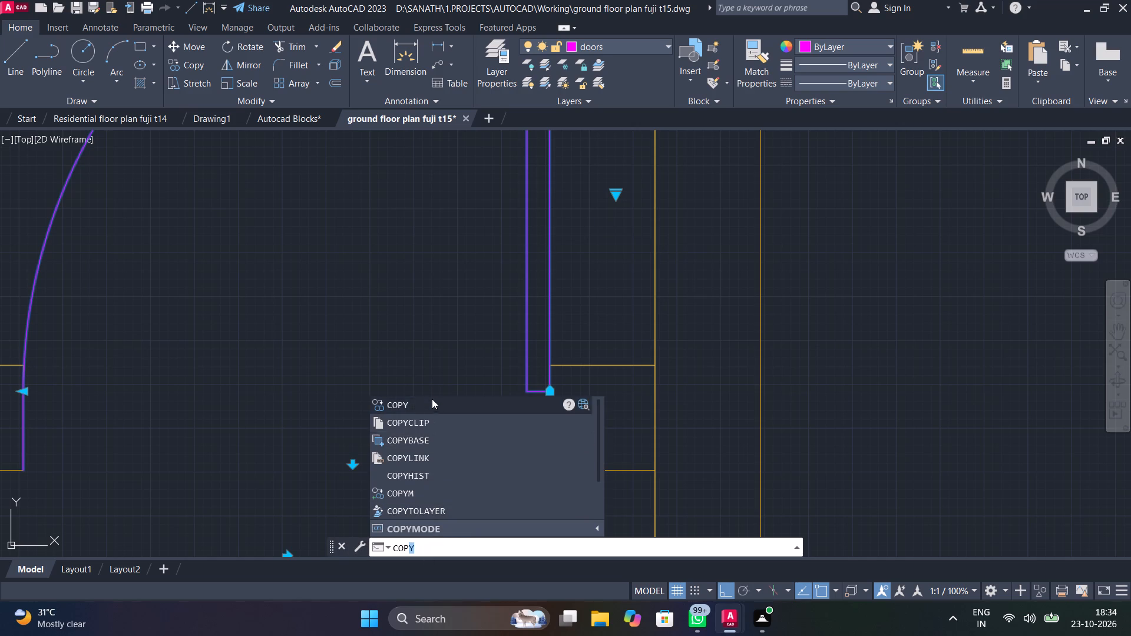
left_click(432, 401)
left_click(548, 471)
scroll(620, 422, "down", 2)
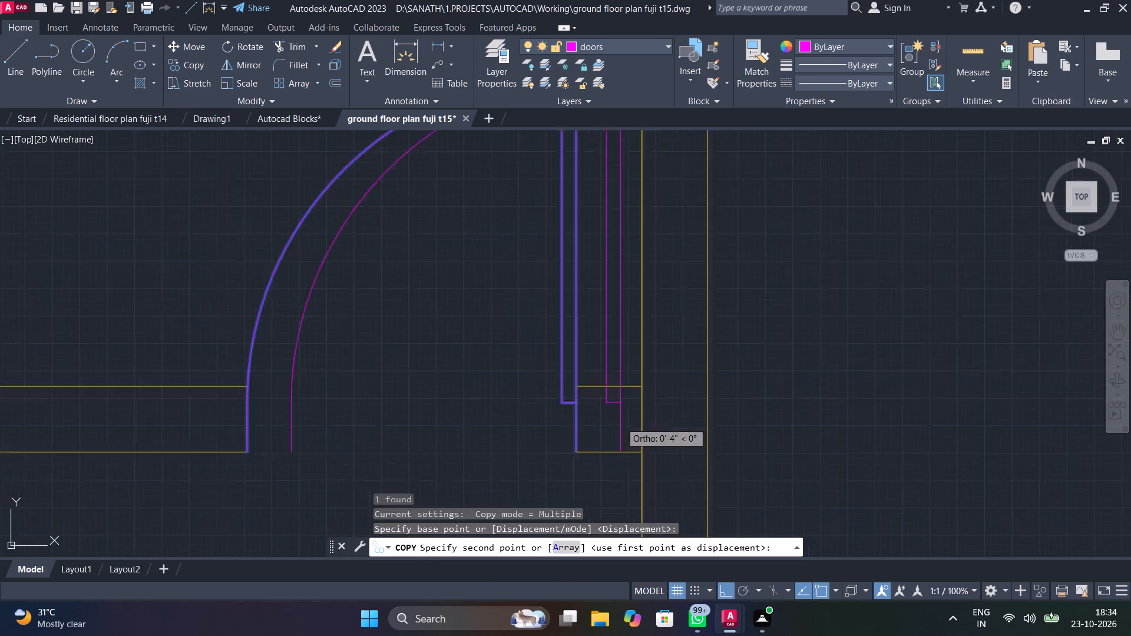
scroll(620, 422, "down", 9)
middle_click_drag(644, 459, 621, 238)
scroll(621, 238, "up", 1)
scroll(591, 333, "up", 4)
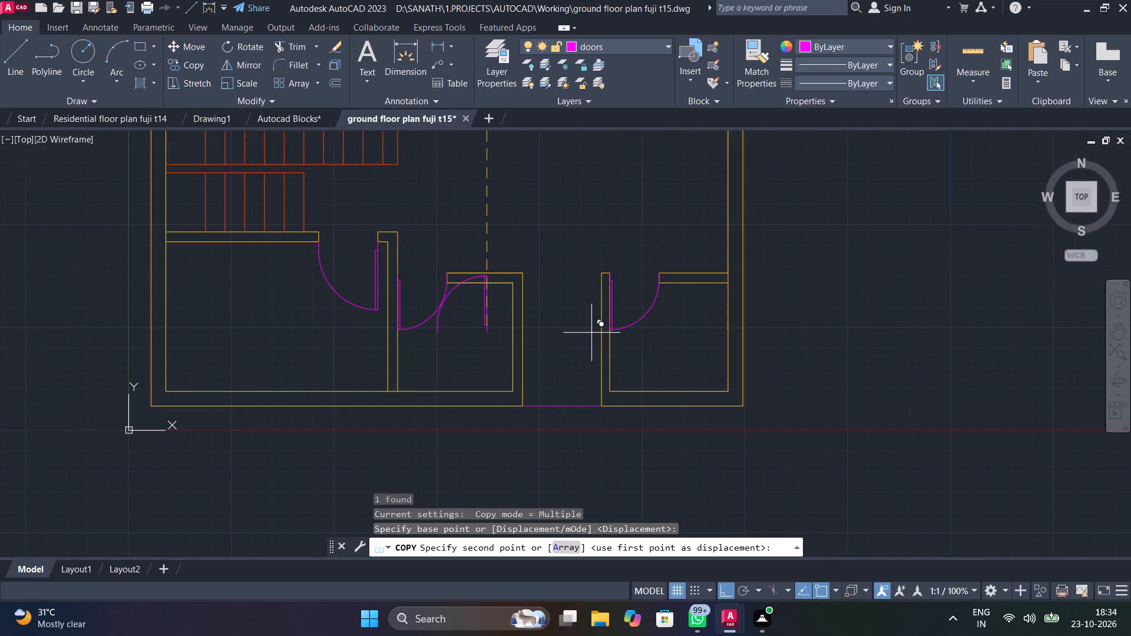
scroll(591, 333, "up", 6)
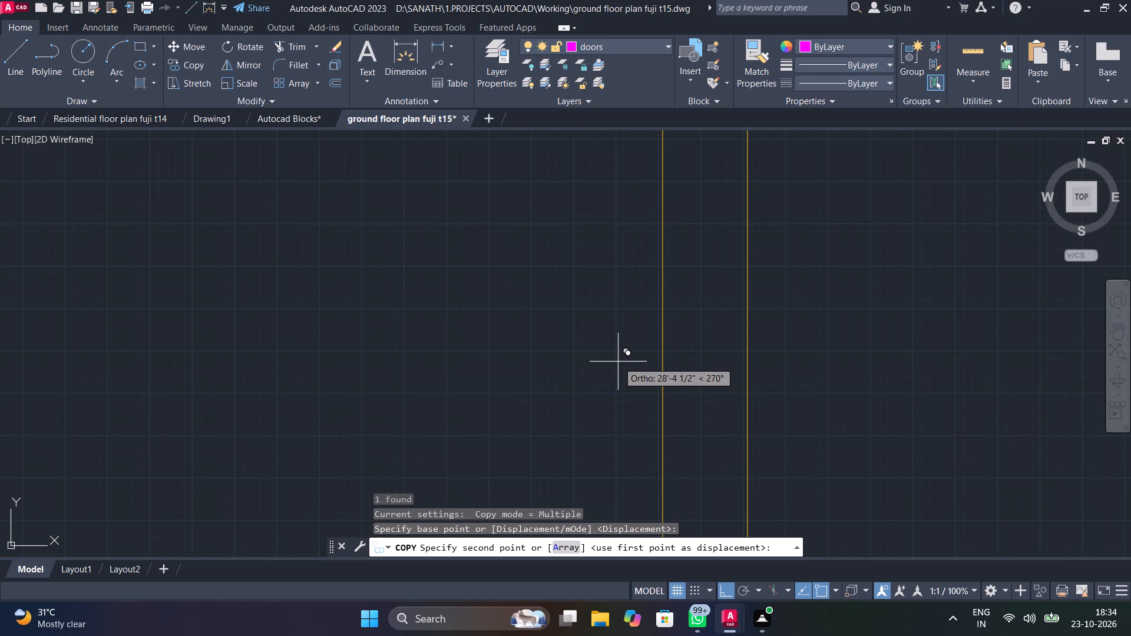
key("F8")
scroll(634, 331, "down", 2)
middle_click_drag(634, 330, 670, 173)
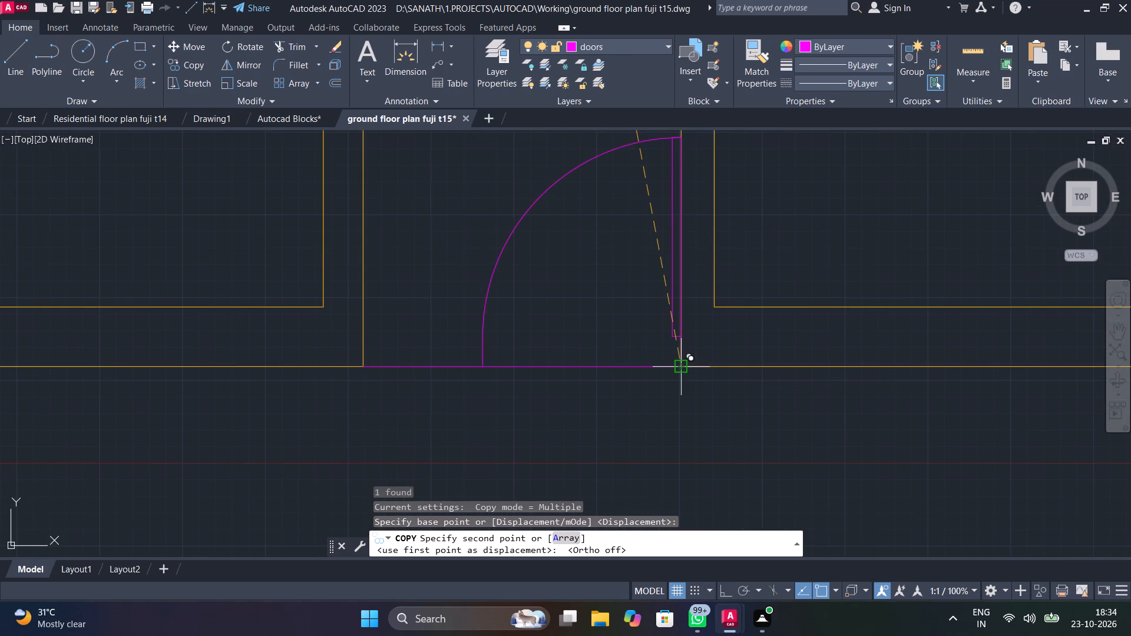
scroll(675, 362, "up", 4)
left_click(690, 394)
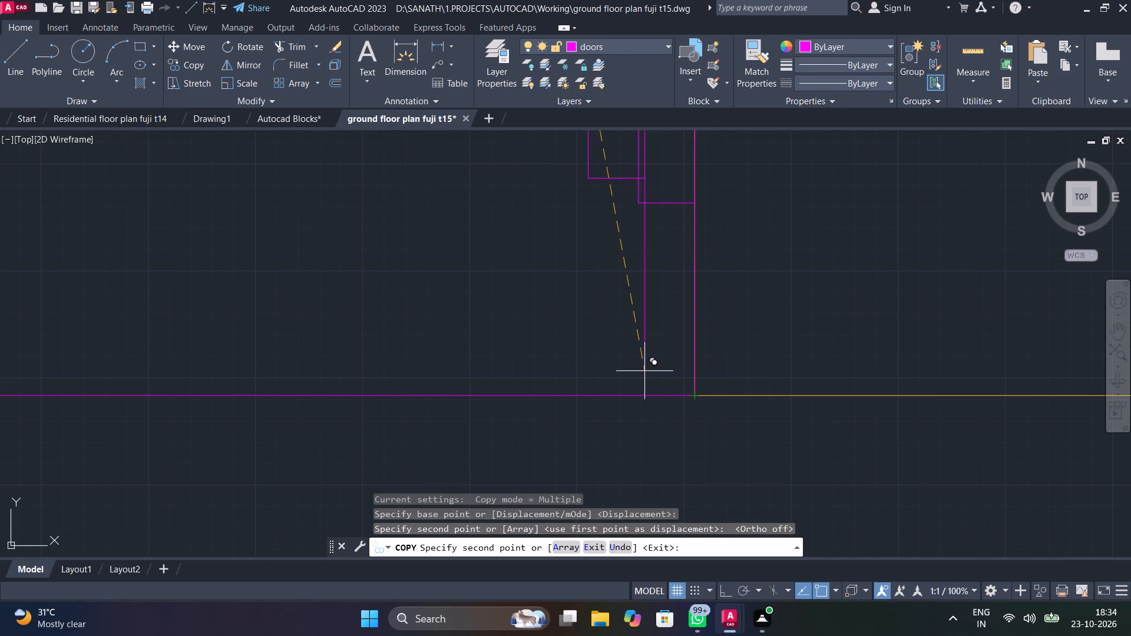
scroll(644, 371, "down", 7)
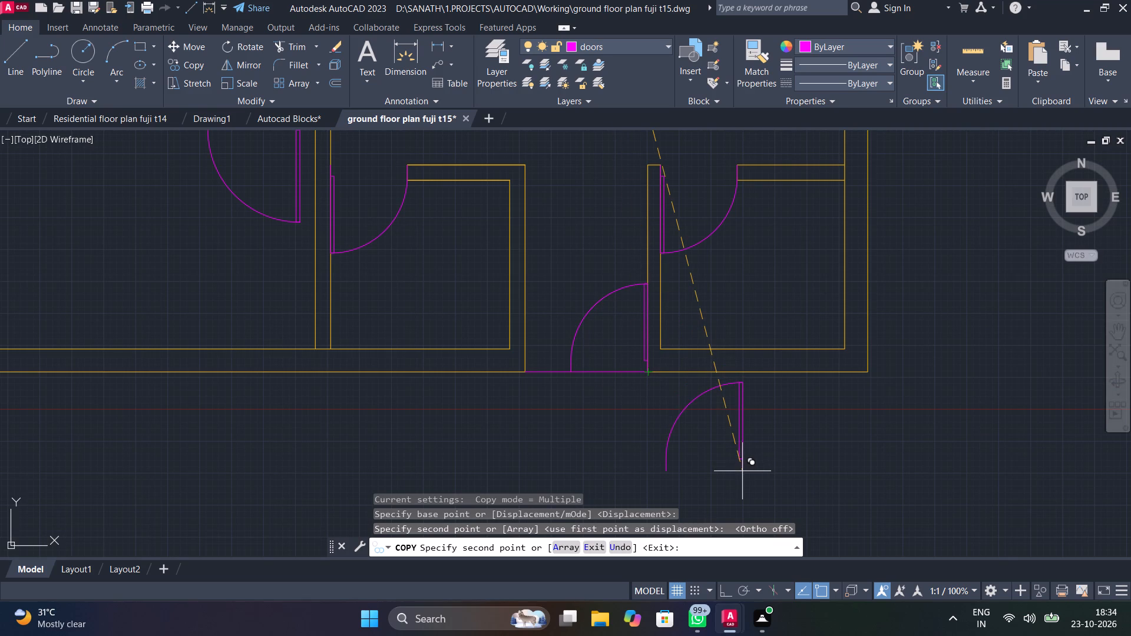
key("Escape")
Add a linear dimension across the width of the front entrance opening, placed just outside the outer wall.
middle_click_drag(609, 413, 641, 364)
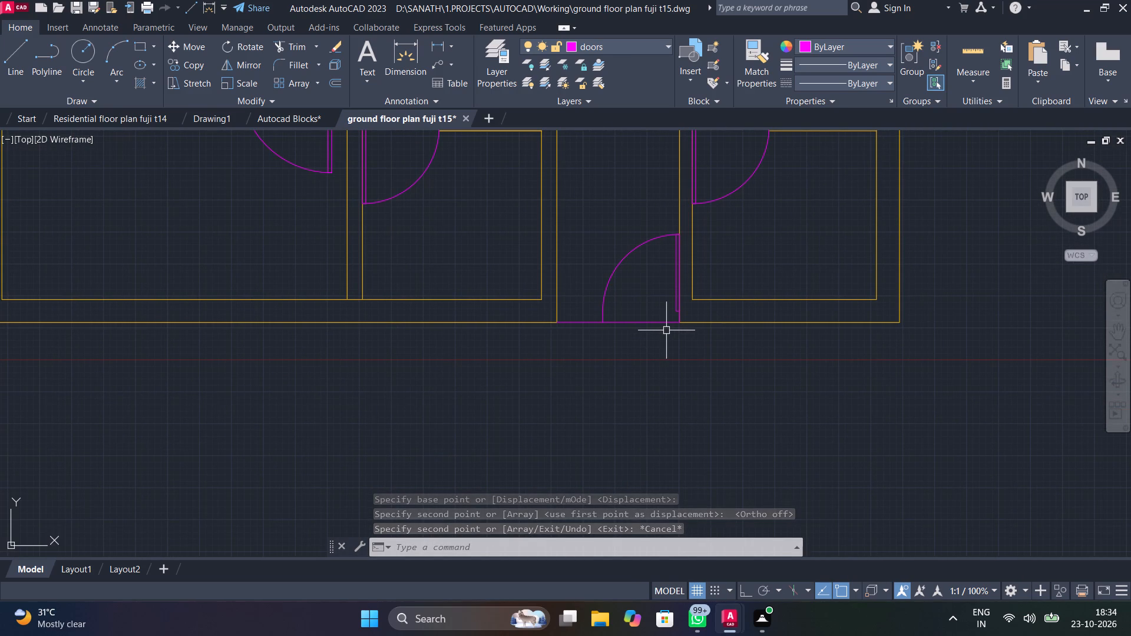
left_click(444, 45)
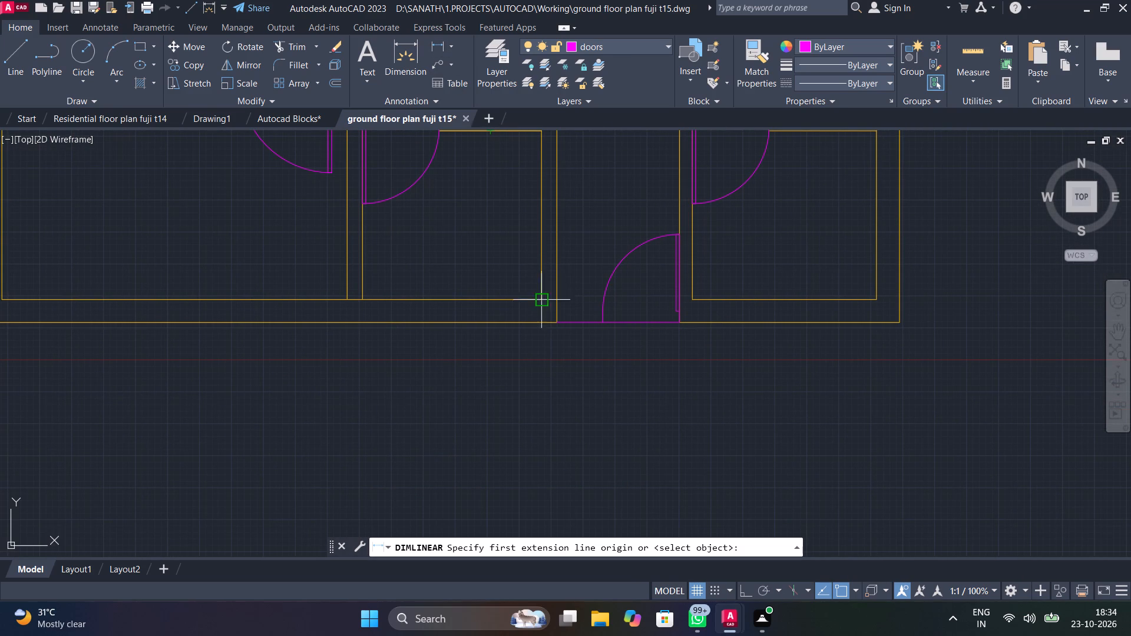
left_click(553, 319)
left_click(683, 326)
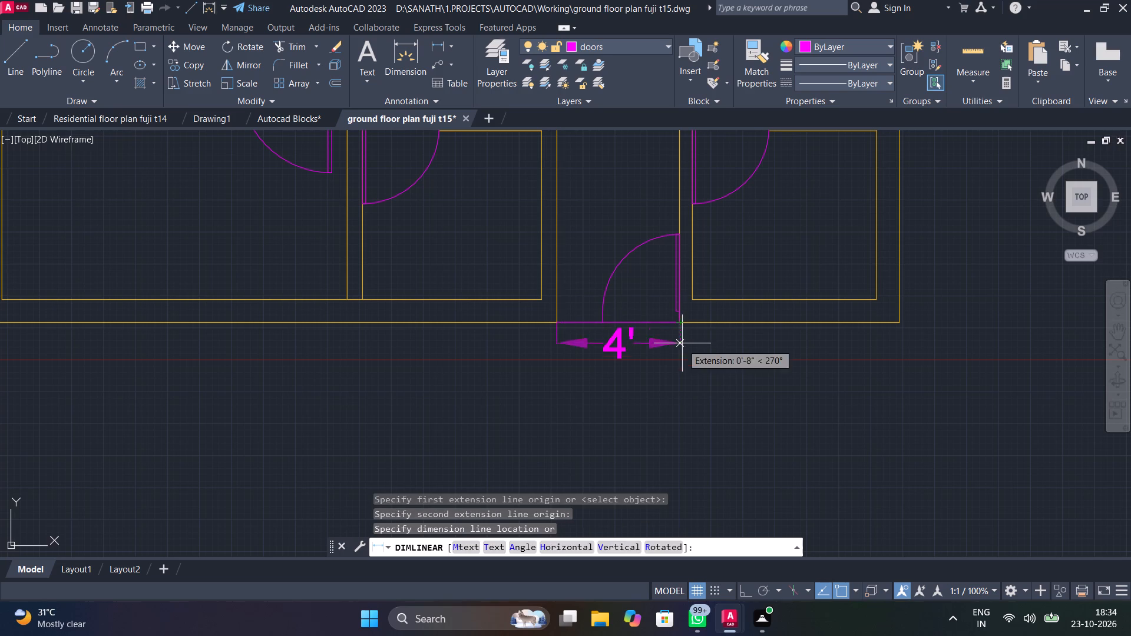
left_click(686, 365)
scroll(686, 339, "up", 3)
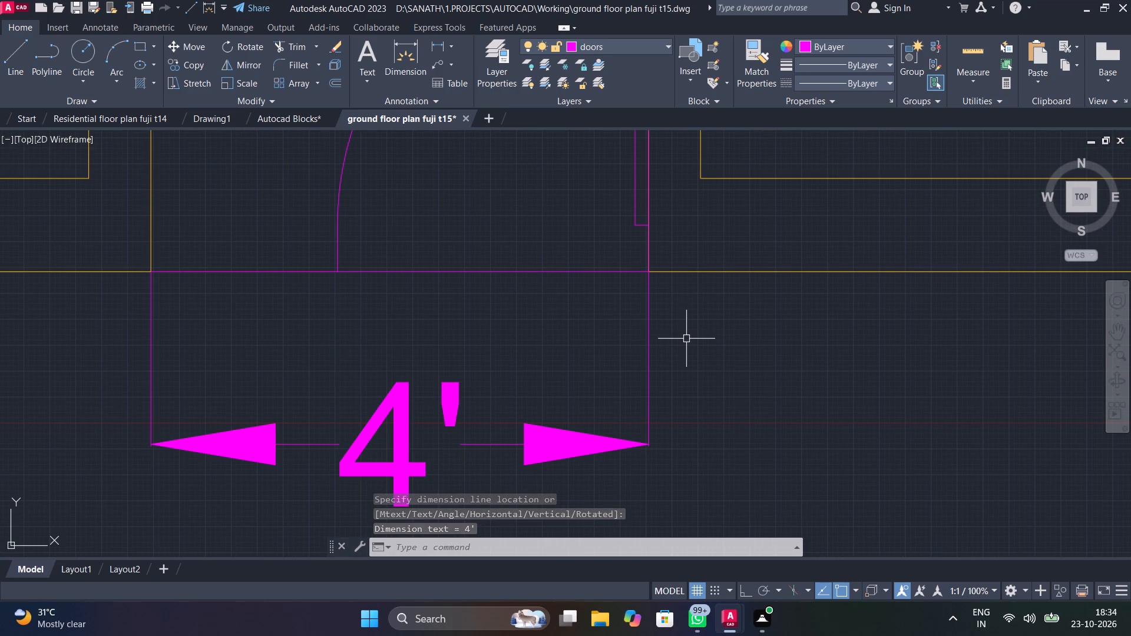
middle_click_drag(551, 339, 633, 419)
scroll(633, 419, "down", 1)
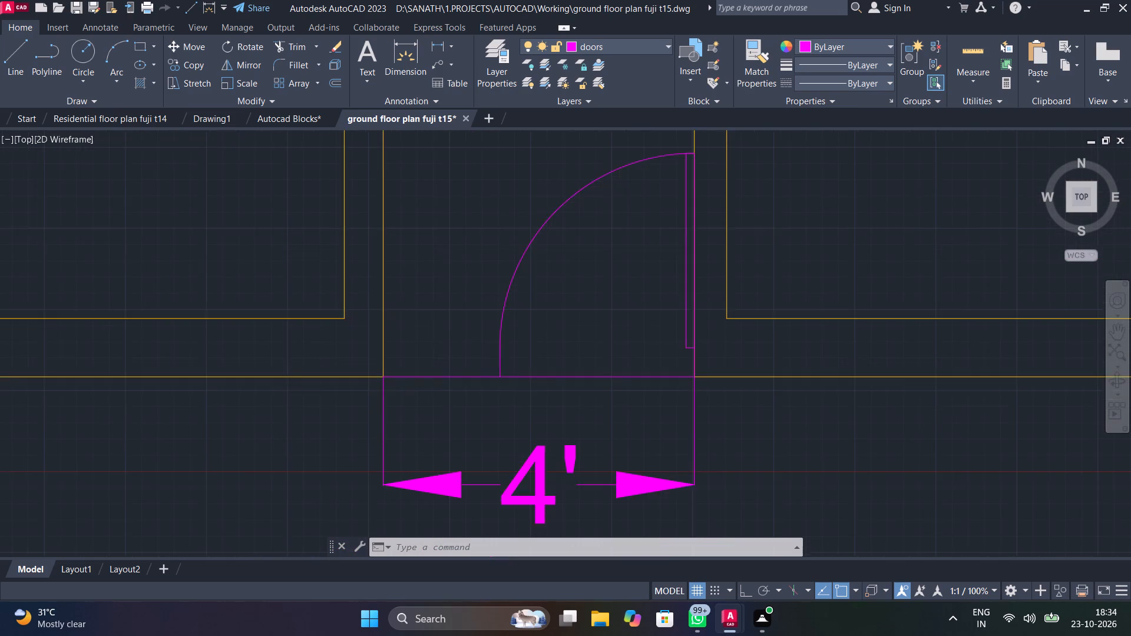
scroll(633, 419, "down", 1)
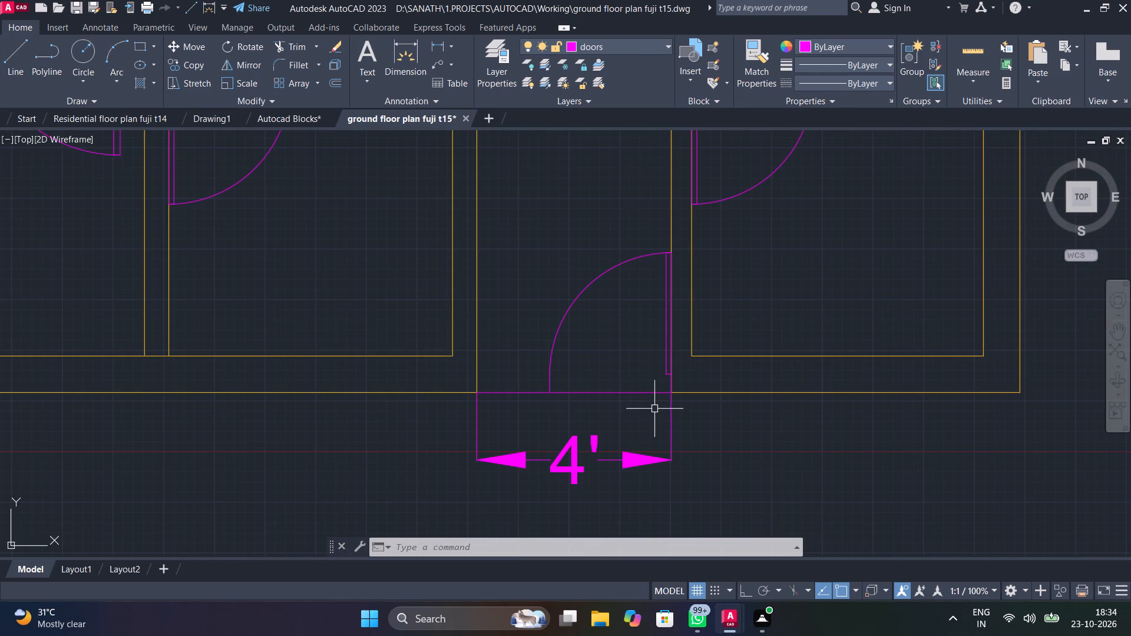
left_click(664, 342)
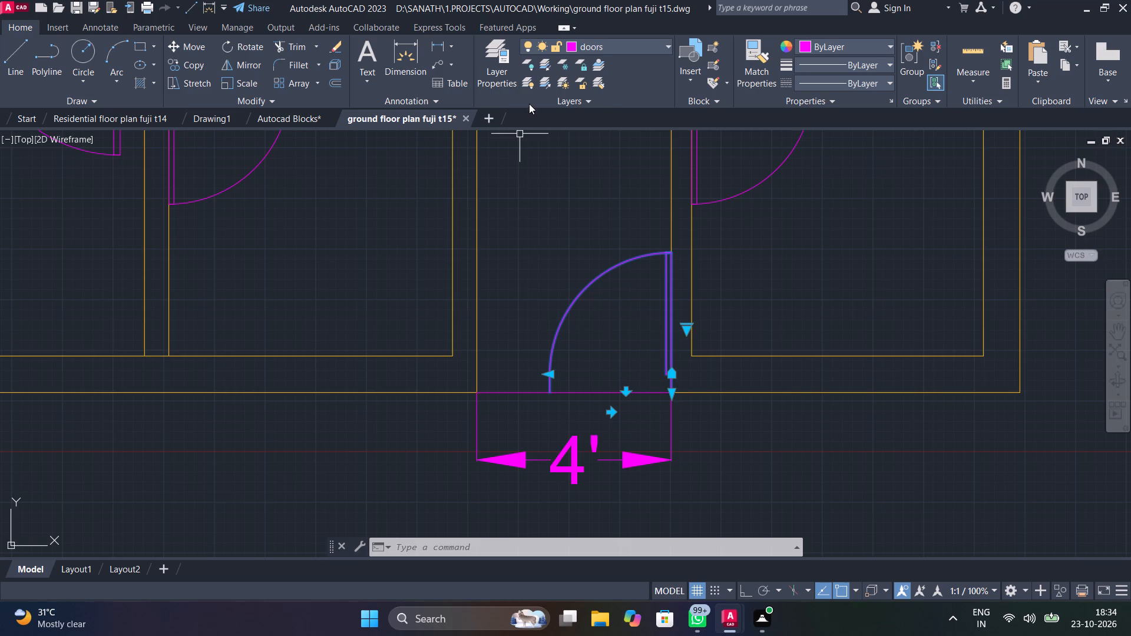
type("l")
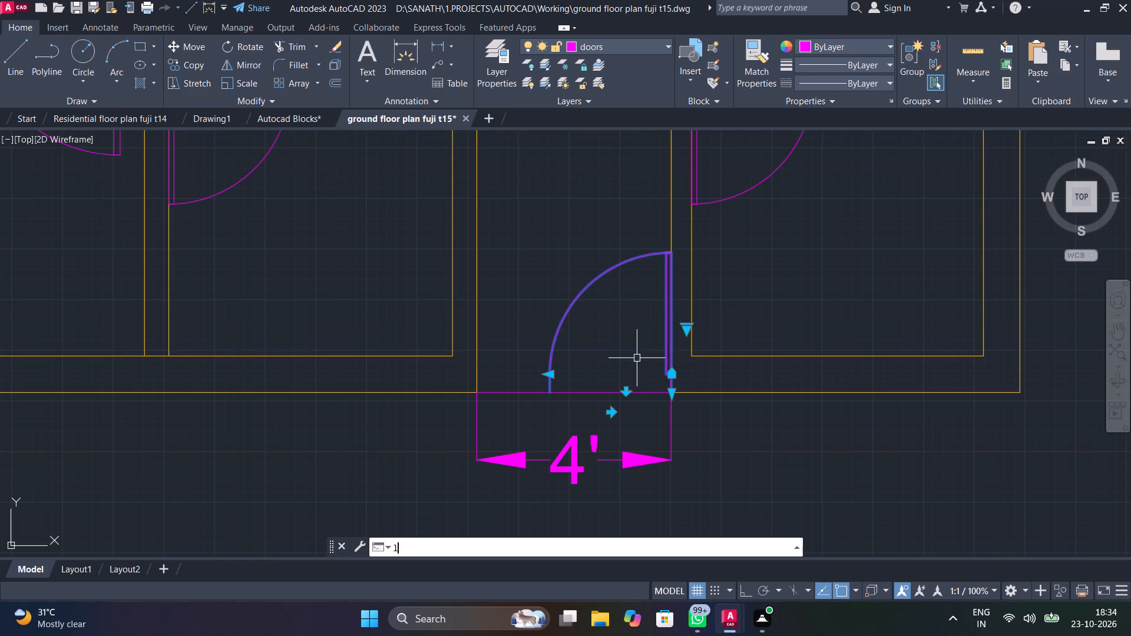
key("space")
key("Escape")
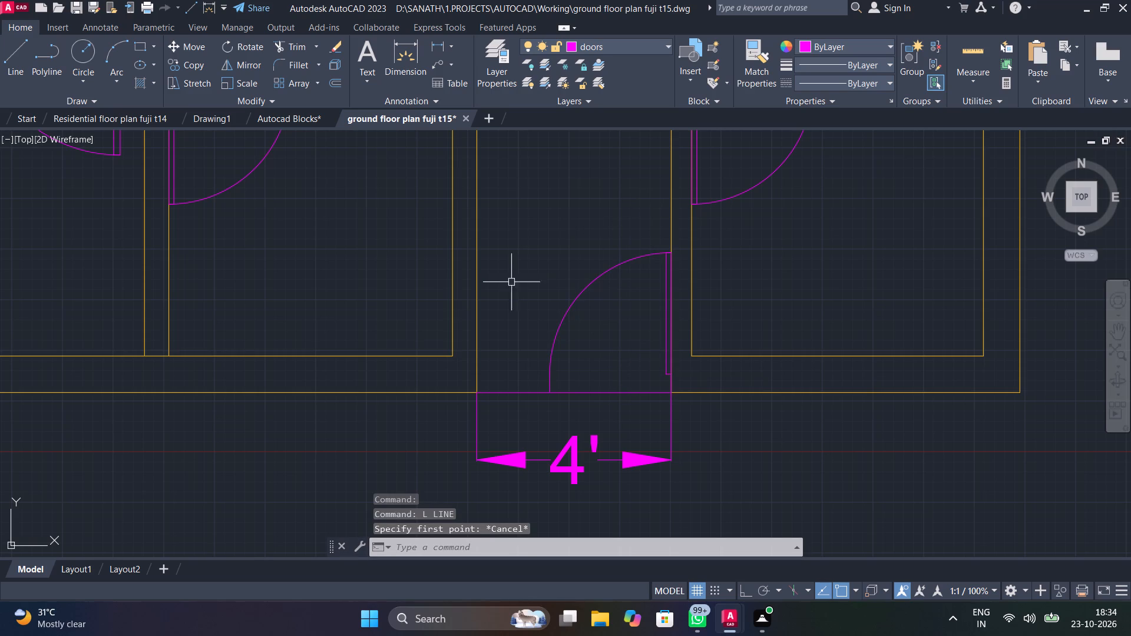
Offset the entrance's west side wall line 2' into the opening.
type("o")
key("space")
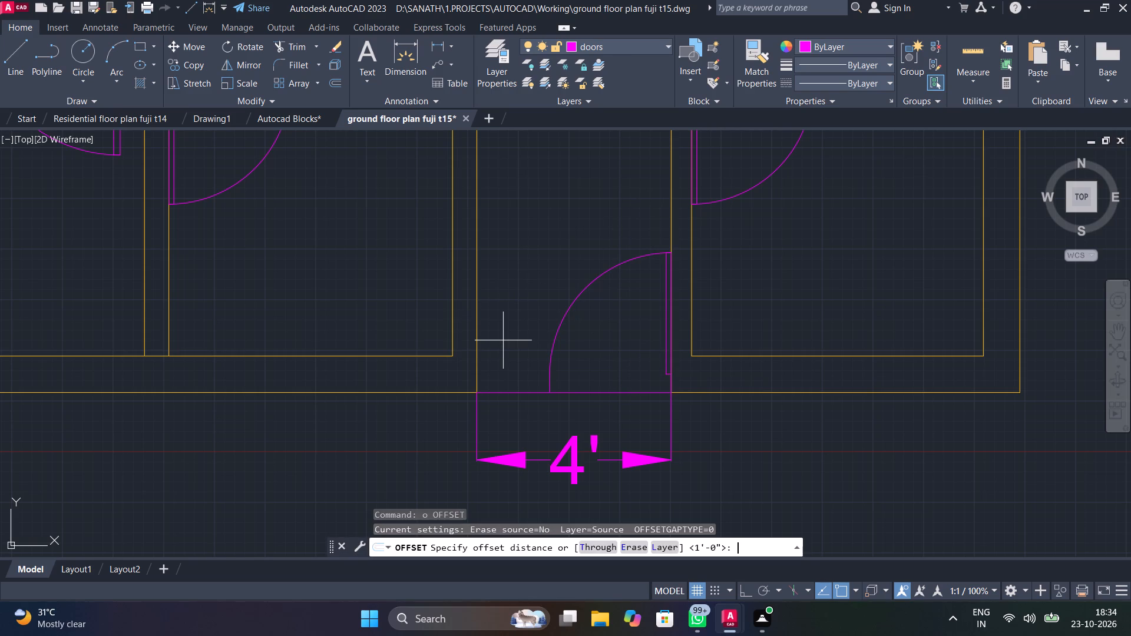
type("2'")
key("Return")
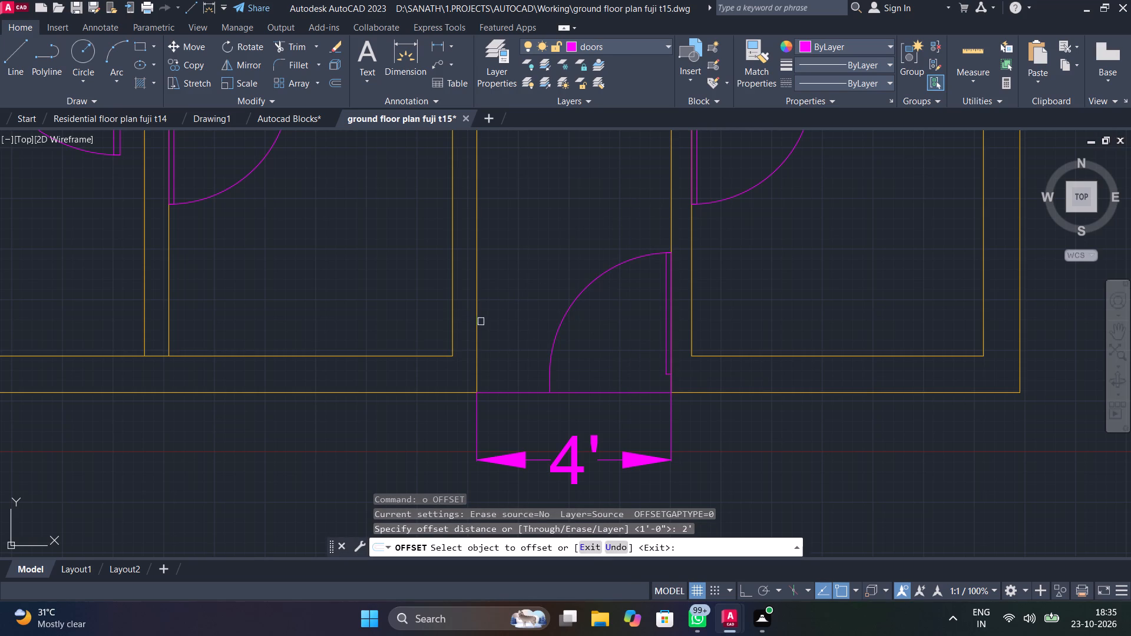
left_click(478, 326)
left_click(491, 326)
key("Escape")
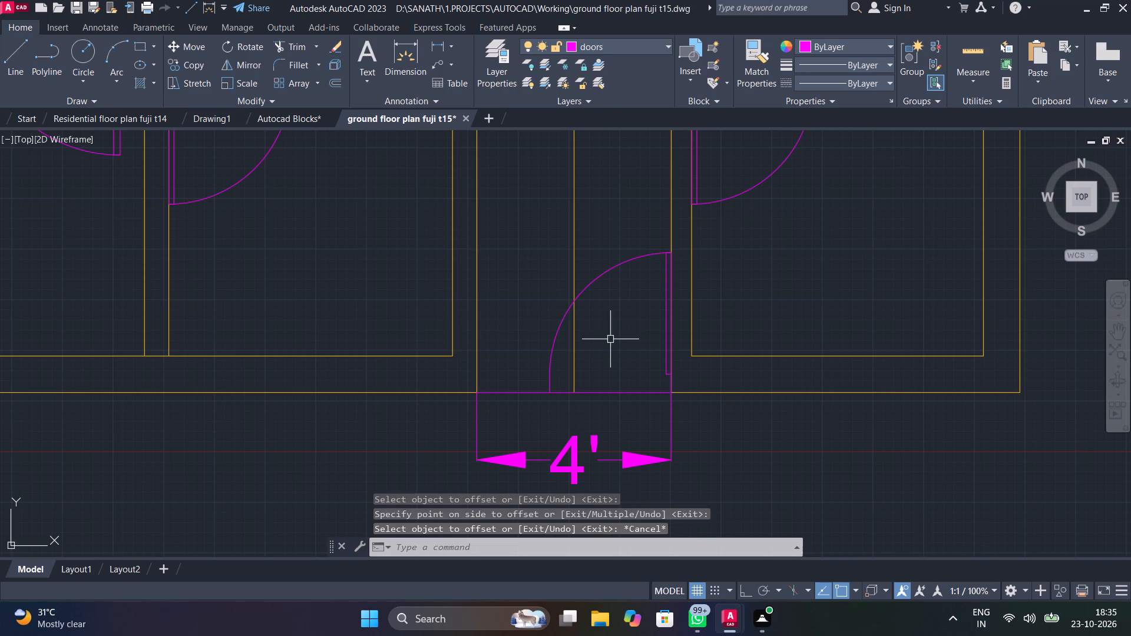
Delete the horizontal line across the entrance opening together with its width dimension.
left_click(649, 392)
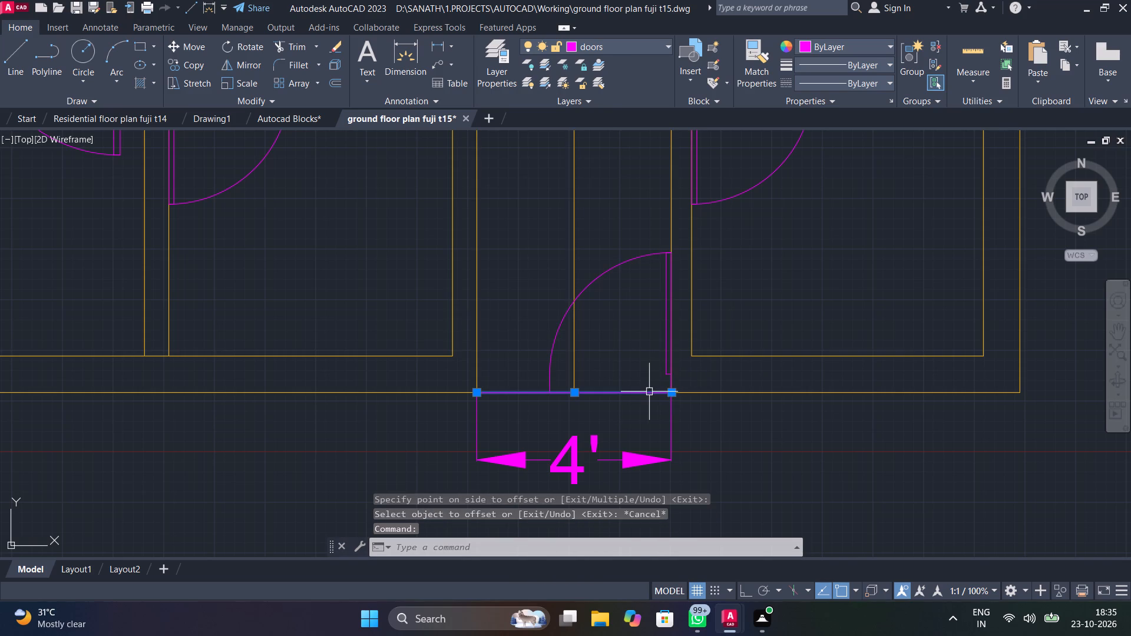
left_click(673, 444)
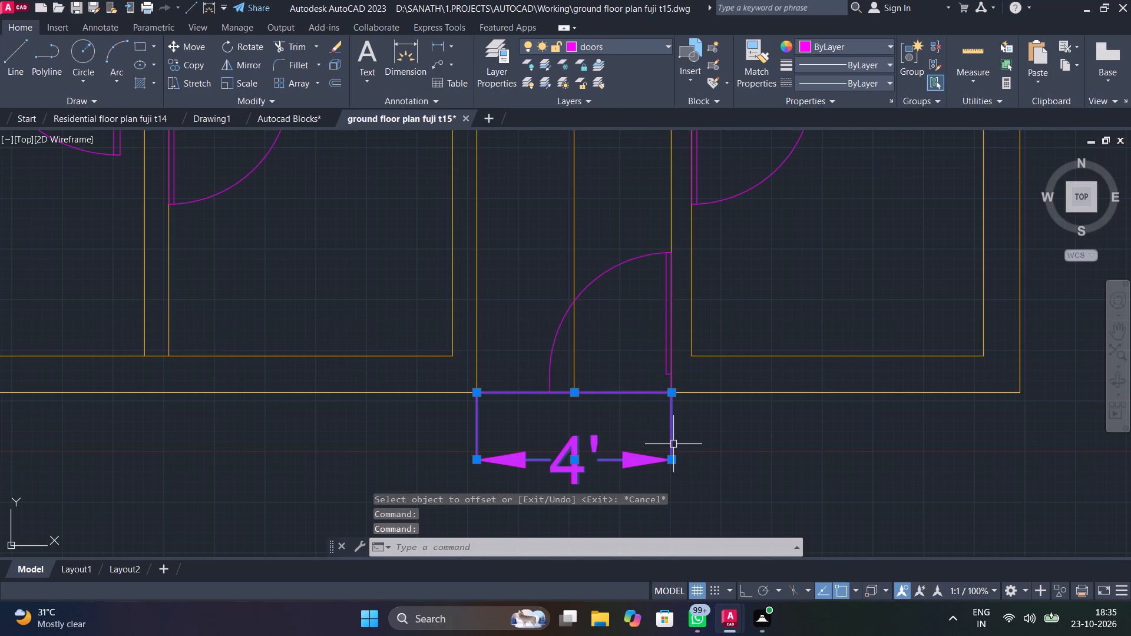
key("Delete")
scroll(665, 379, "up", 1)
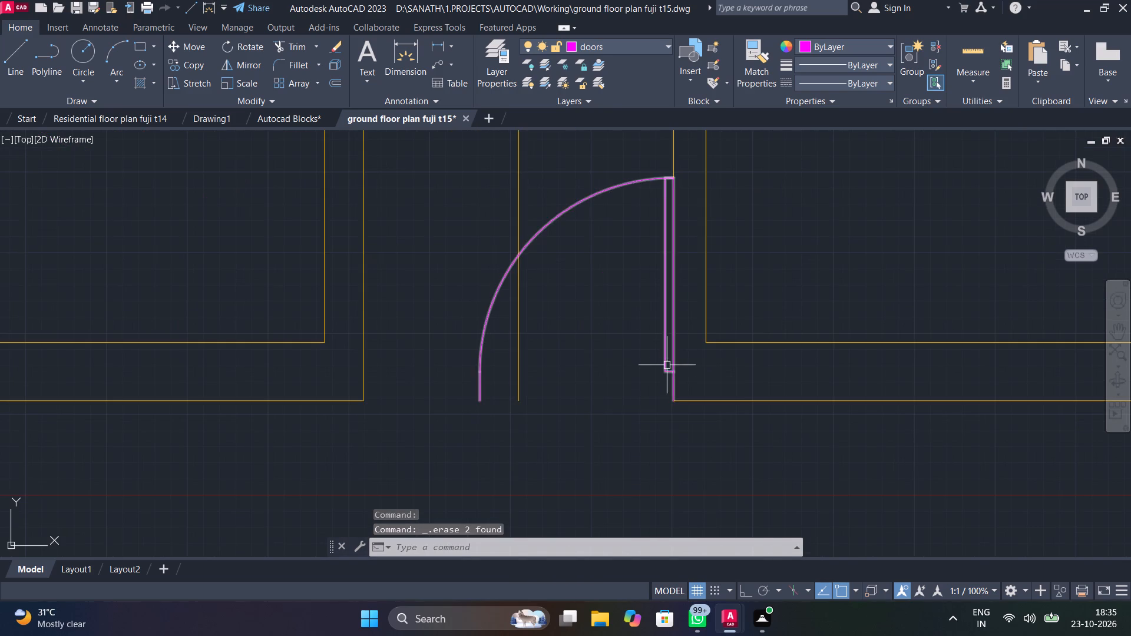
Scale the entrance door by reference from the east wall's outer corner so its width reaches the offset line in the opening.
left_click(667, 365)
type("sc")
left_click(427, 418)
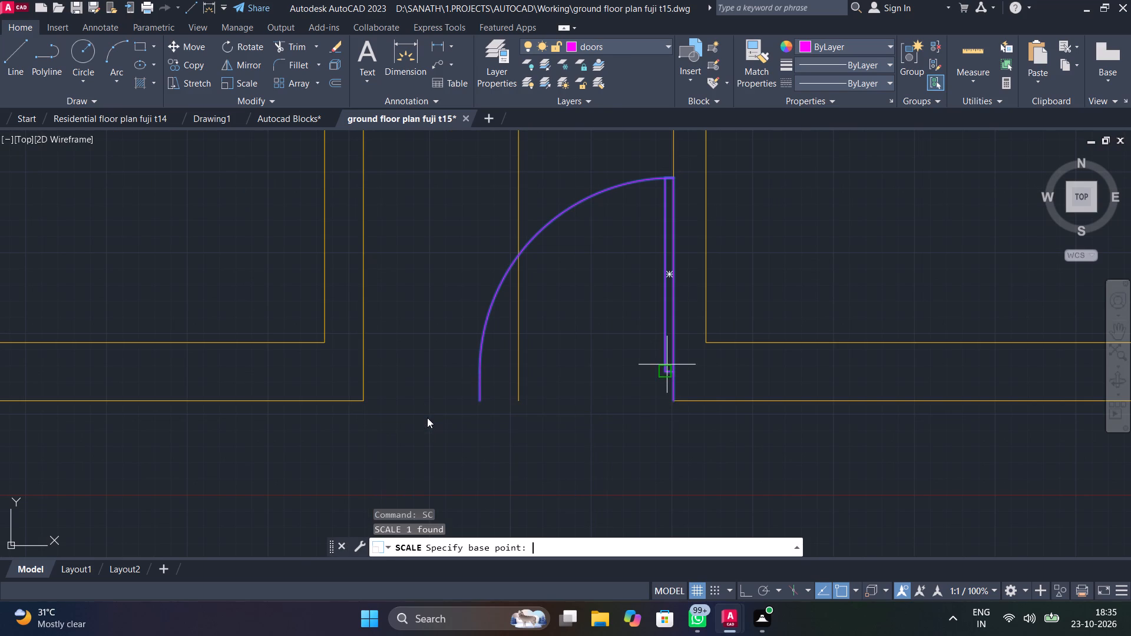
left_click(674, 403)
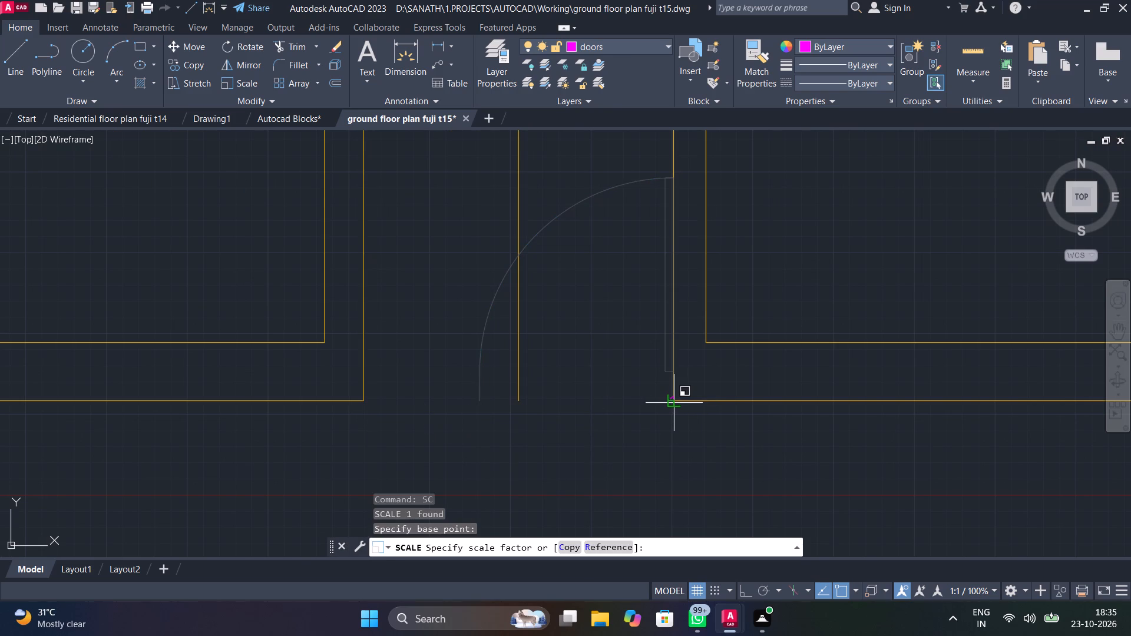
type("r")
key("space")
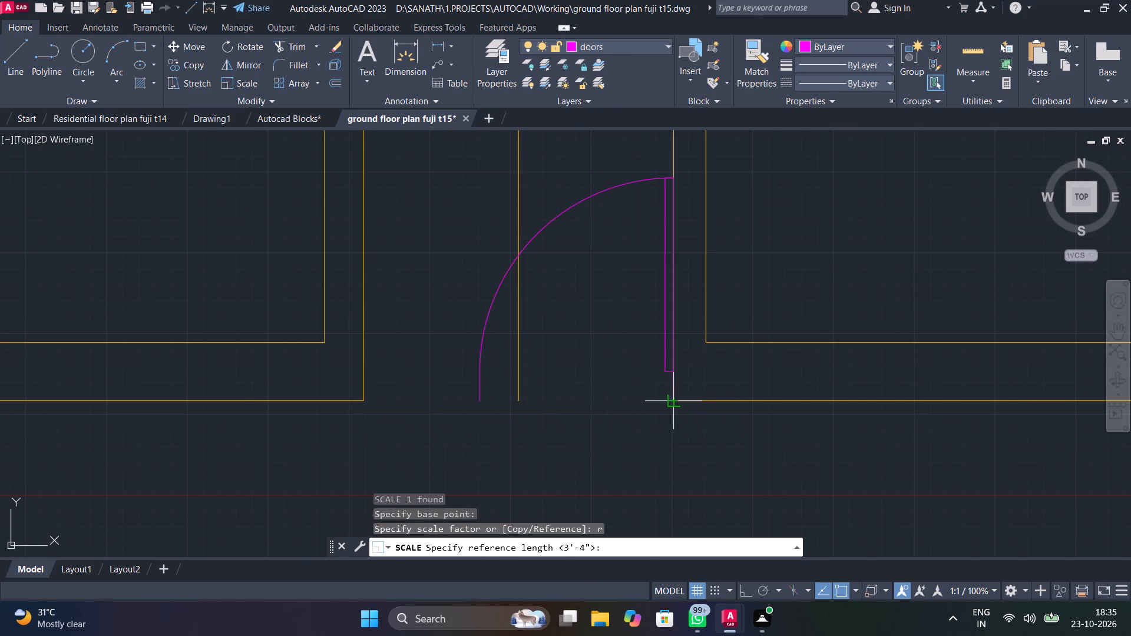
left_click(673, 403)
left_click(477, 406)
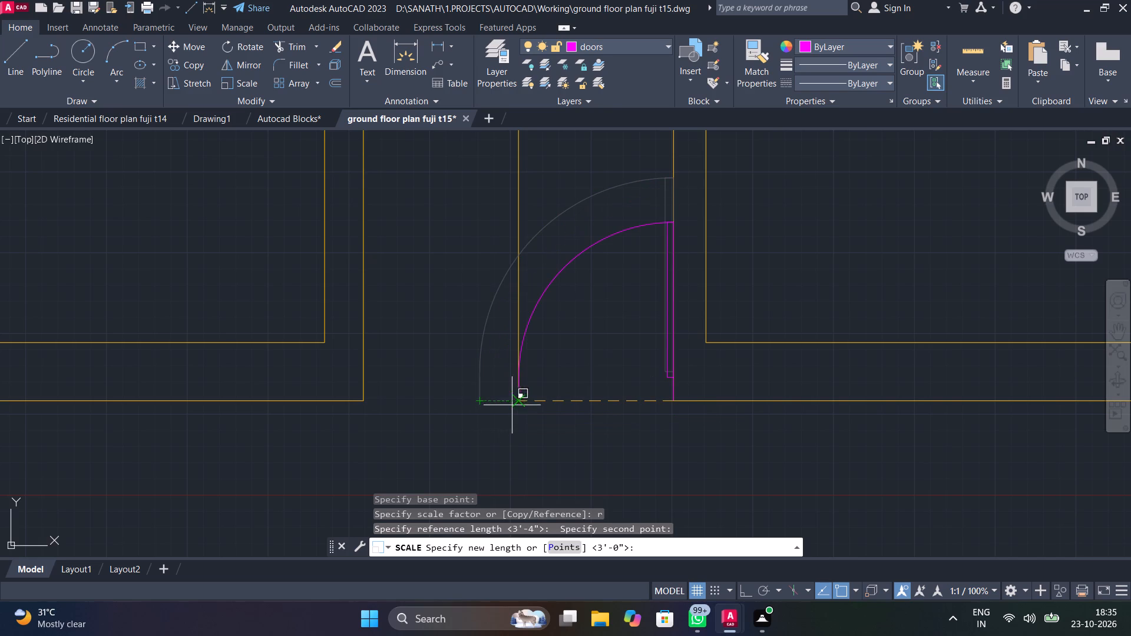
scroll(515, 403, "up", 5)
left_click(512, 383)
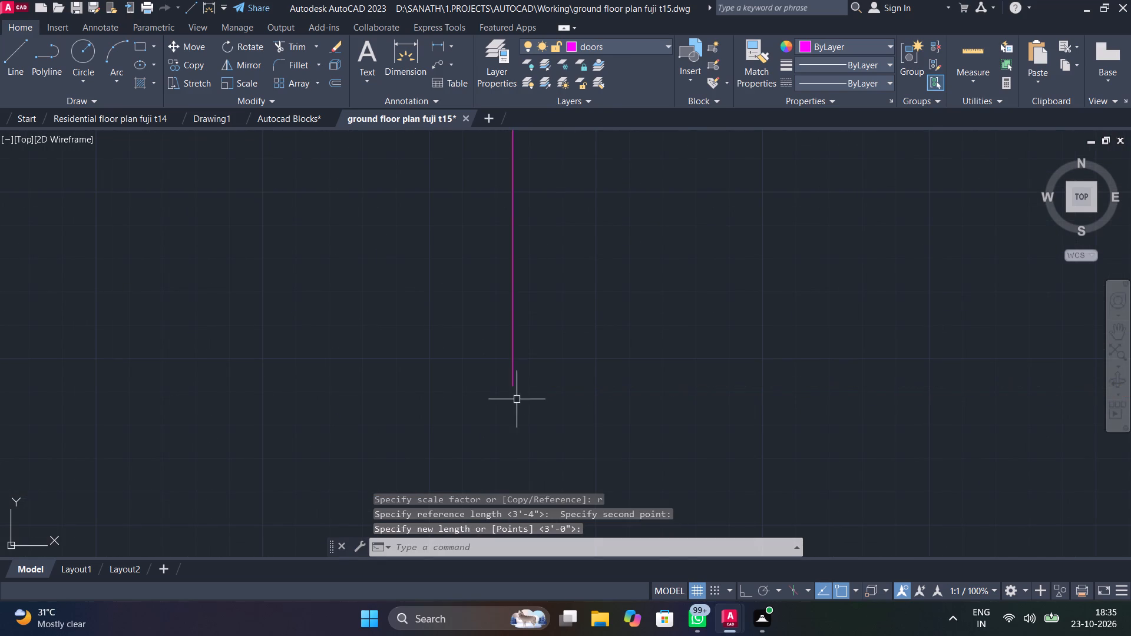
Mirror the scaled entrance door about the vertical offset line, keeping the original, to form a double door.
scroll(584, 439, "down", 5)
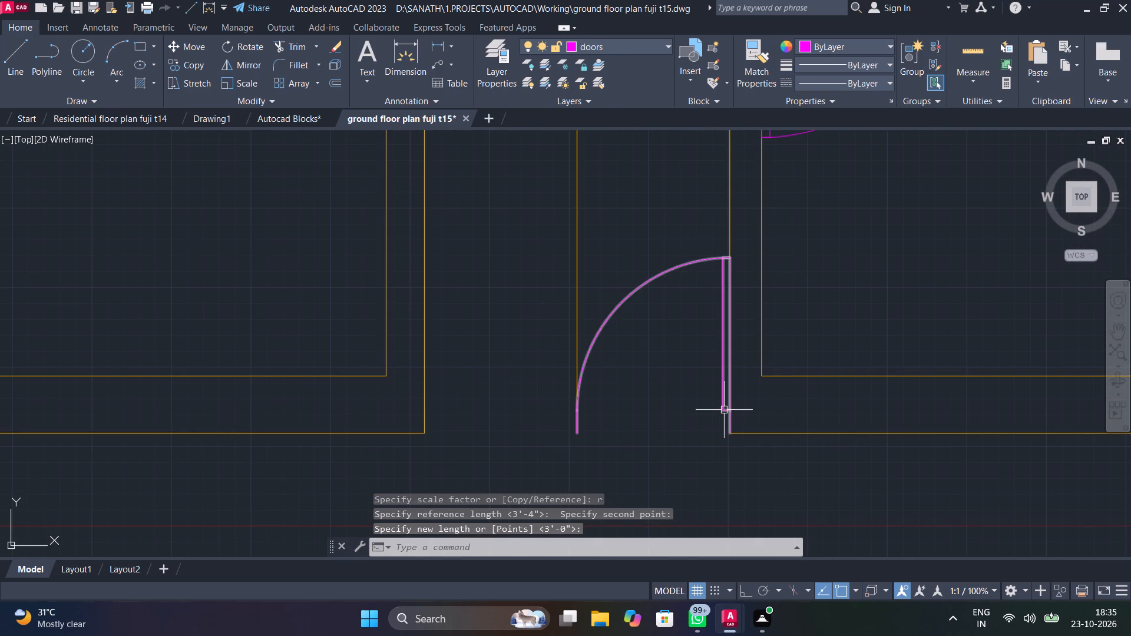
left_click(724, 410)
type("mi")
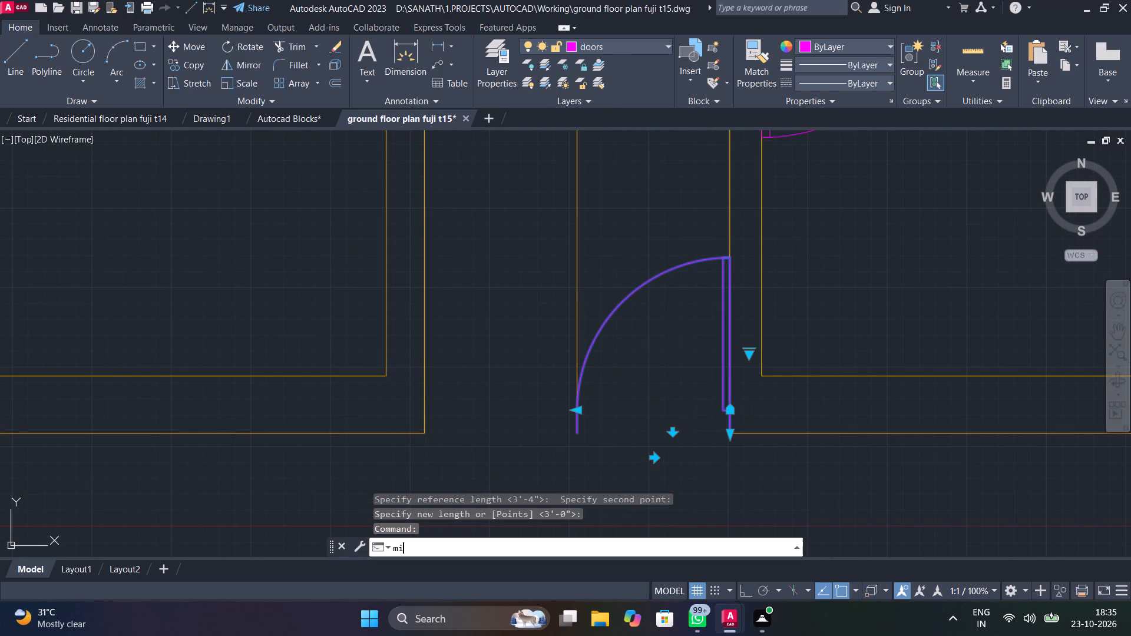
left_click(508, 431)
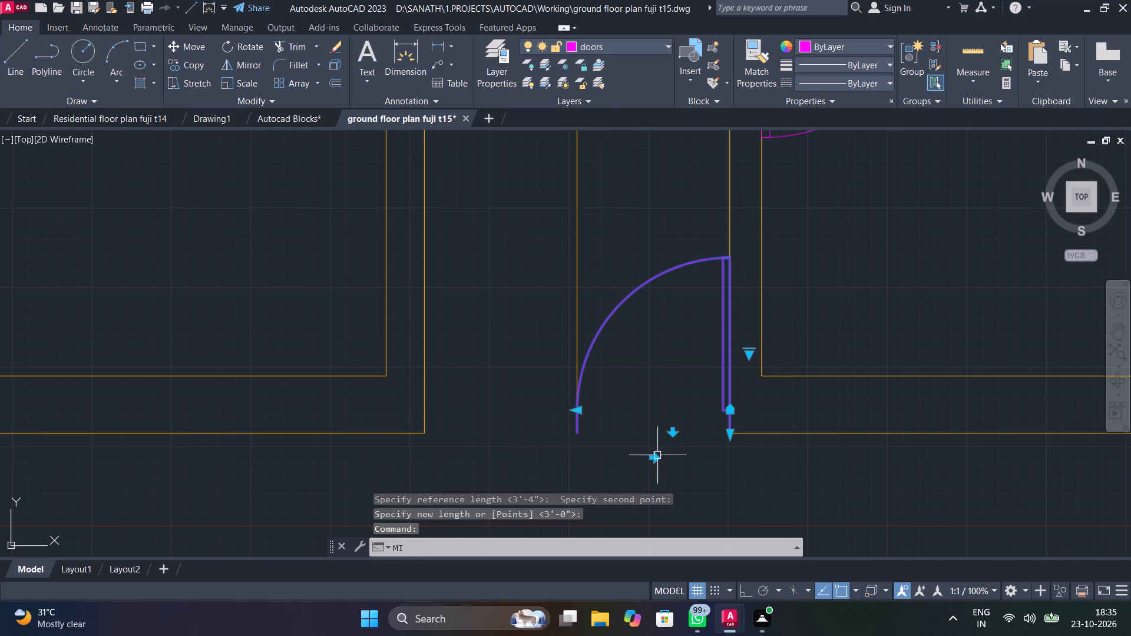
key("Escape")
left_click(605, 317)
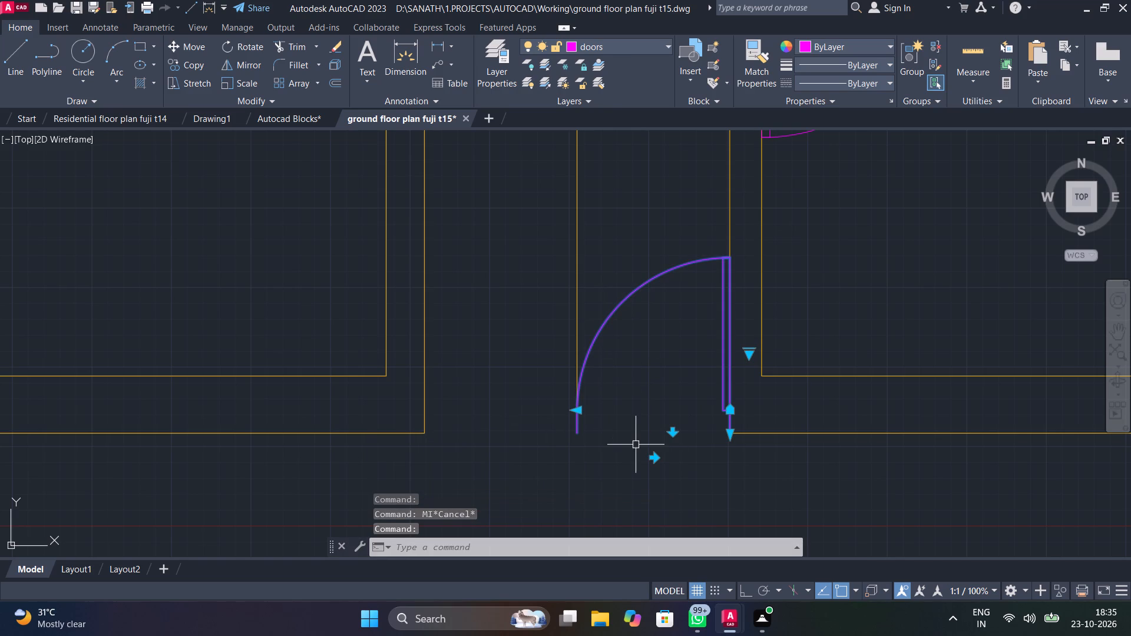
type("mi")
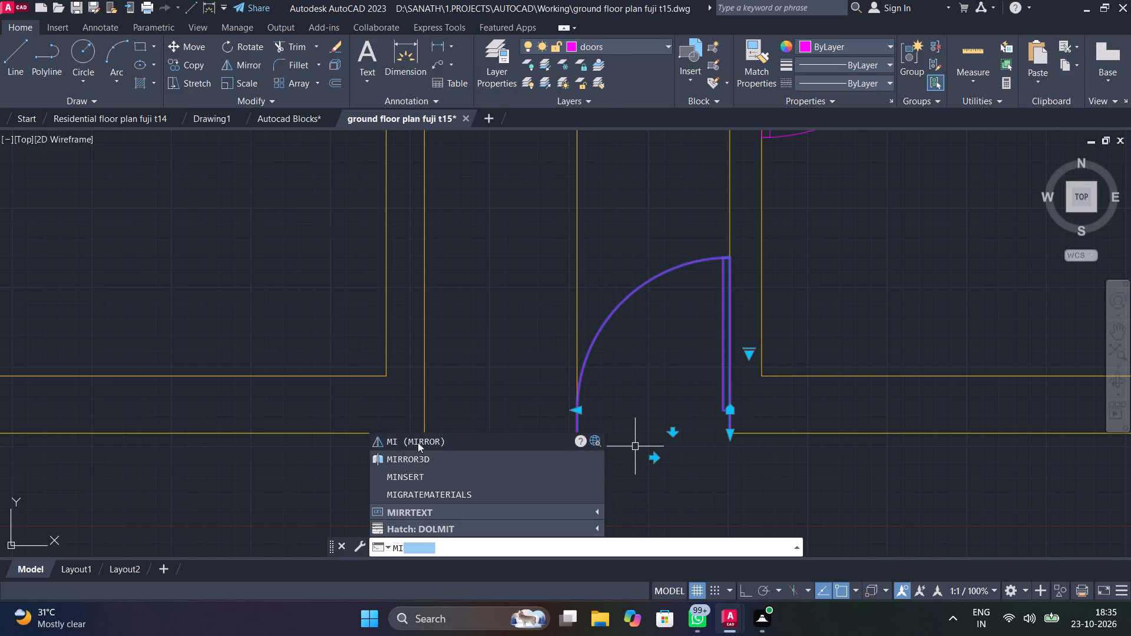
left_click(421, 439)
left_click(582, 432)
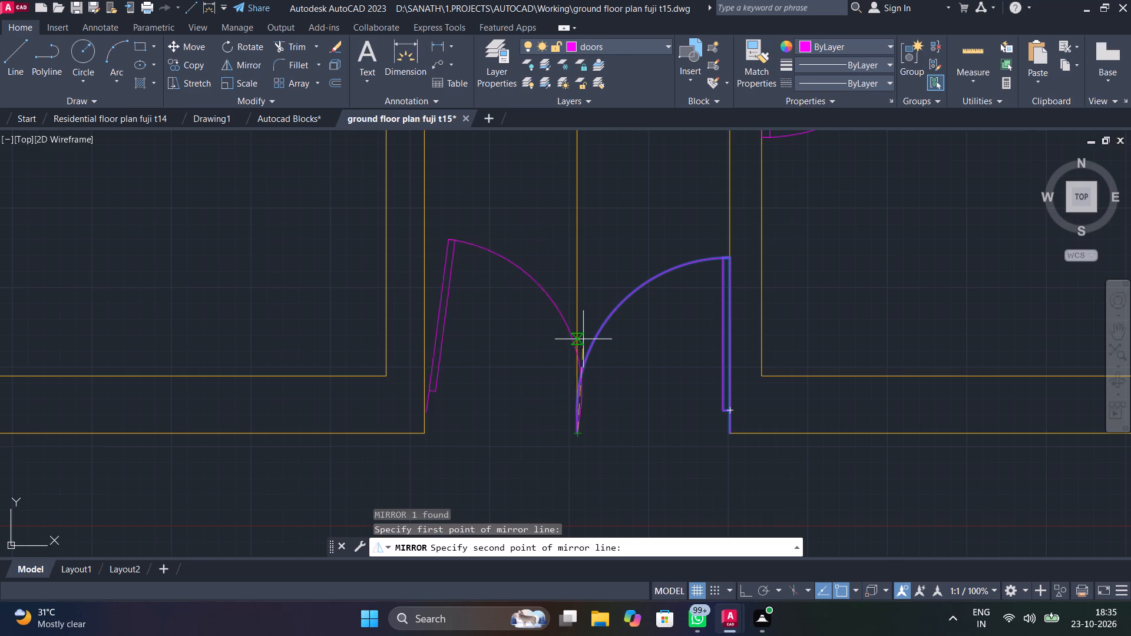
left_click(576, 178)
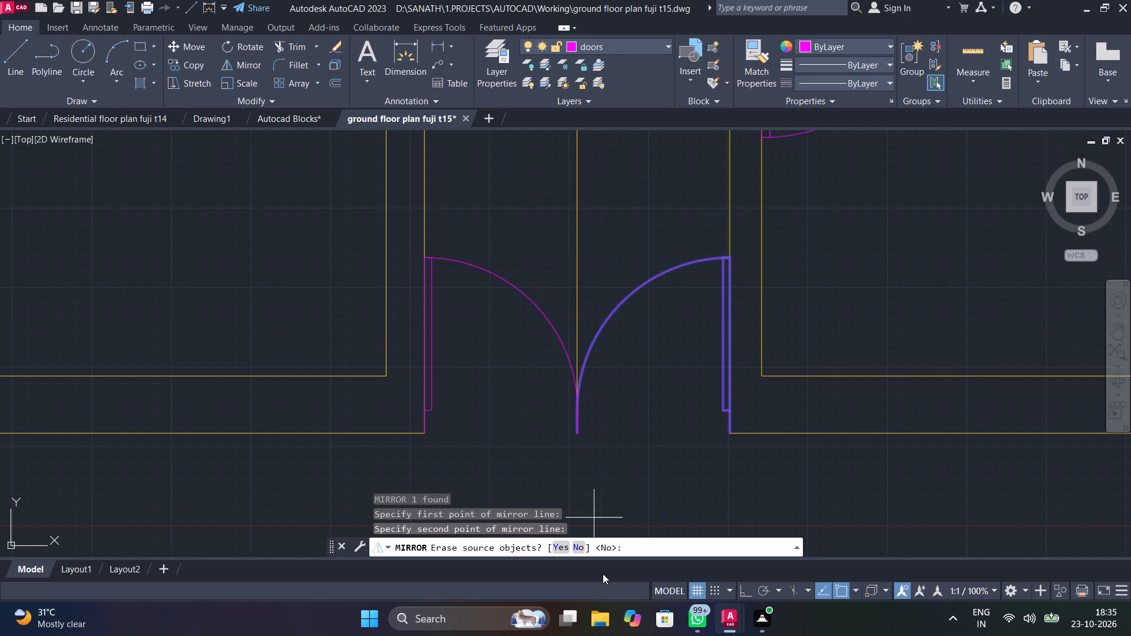
left_click(579, 552)
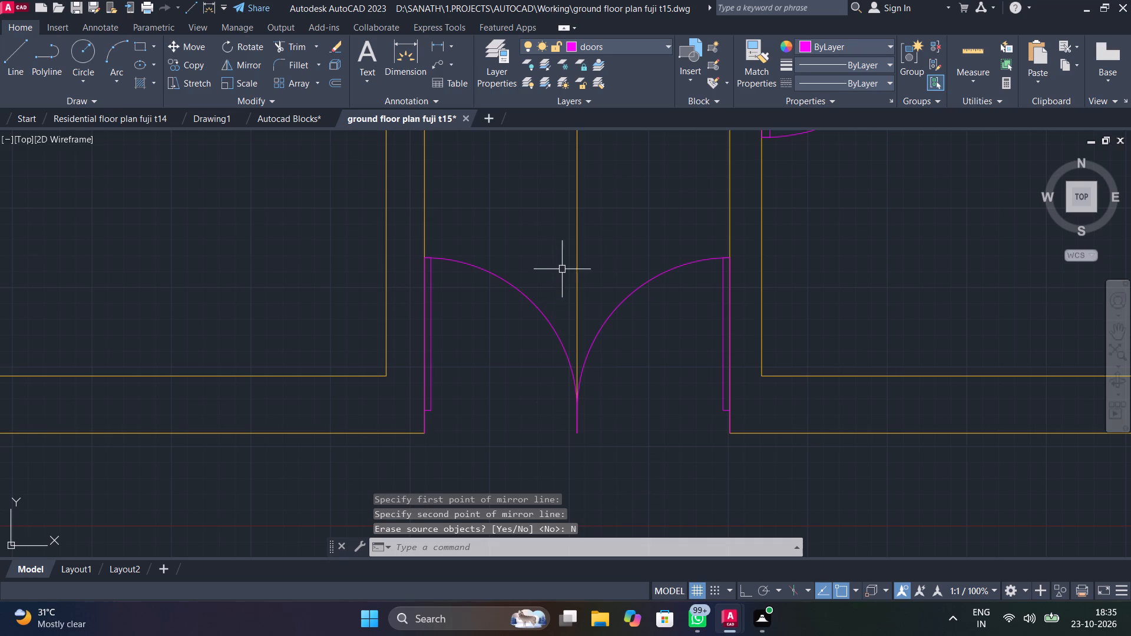
Delete the vertical offset line between the two entrance door leaves.
left_click(574, 252)
key("Delete")
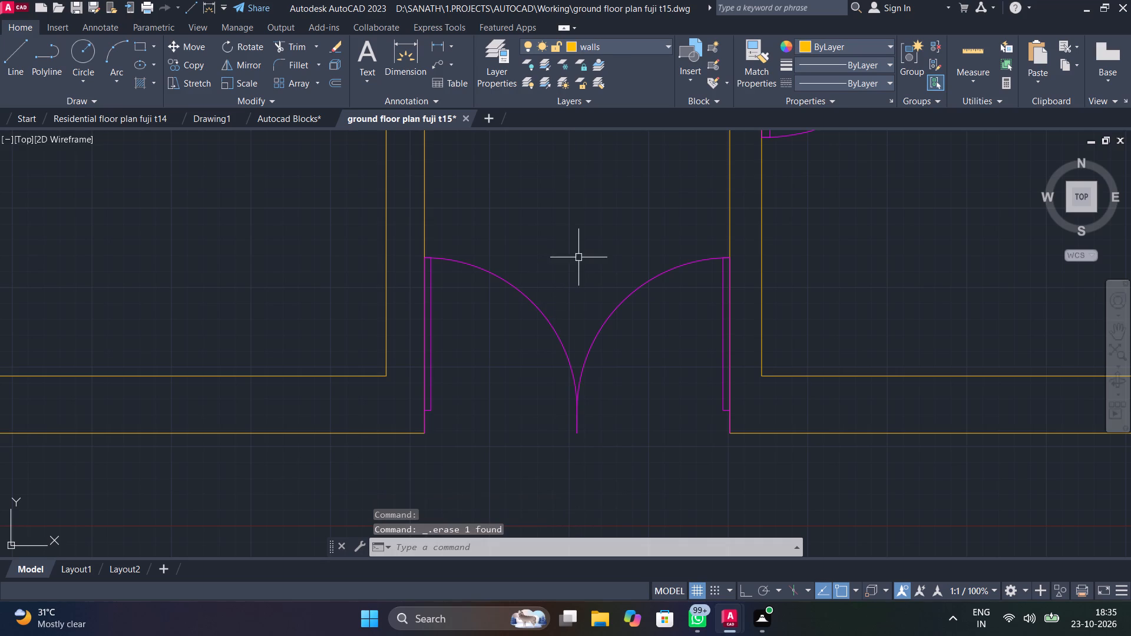
Look over the doors and rooms across the whole ground floor plan.
scroll(638, 306, "down", 3)
scroll(644, 387, "down", 1)
middle_click_drag(644, 387, 743, 514)
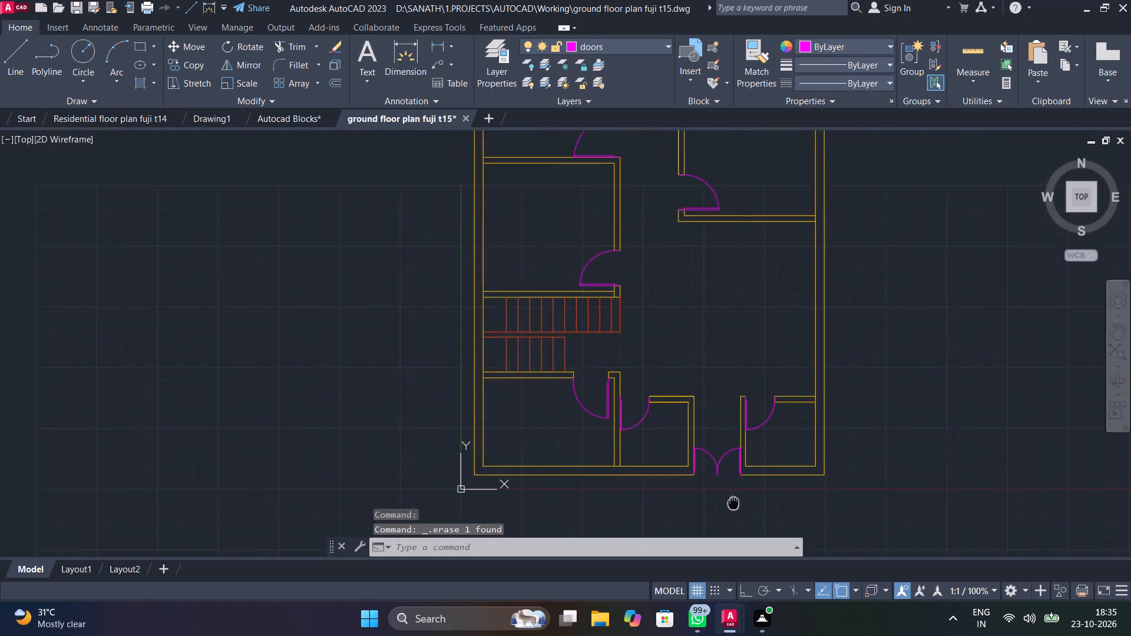
middle_click_drag(743, 514, 720, 467)
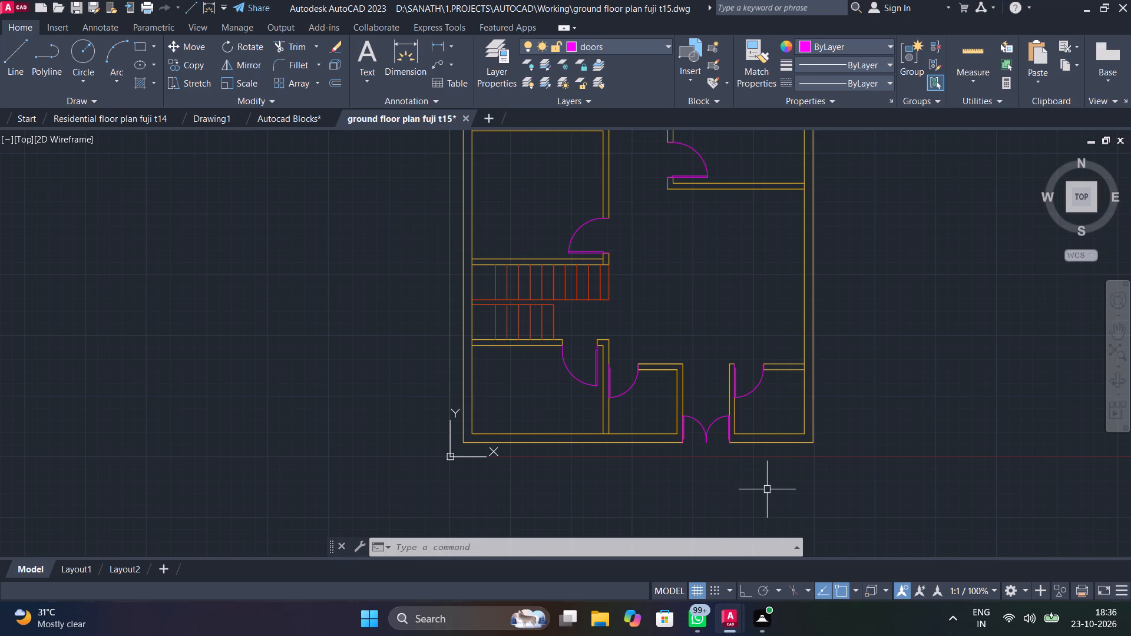
middle_click_drag(680, 270, 607, 506)
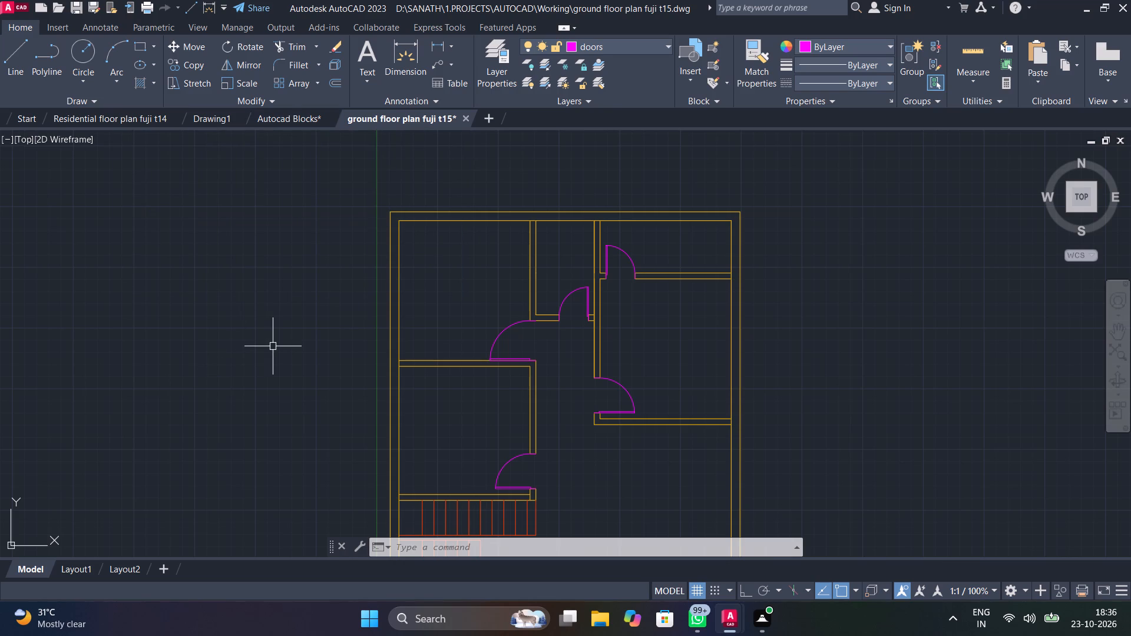
scroll(273, 346, "down", 1)
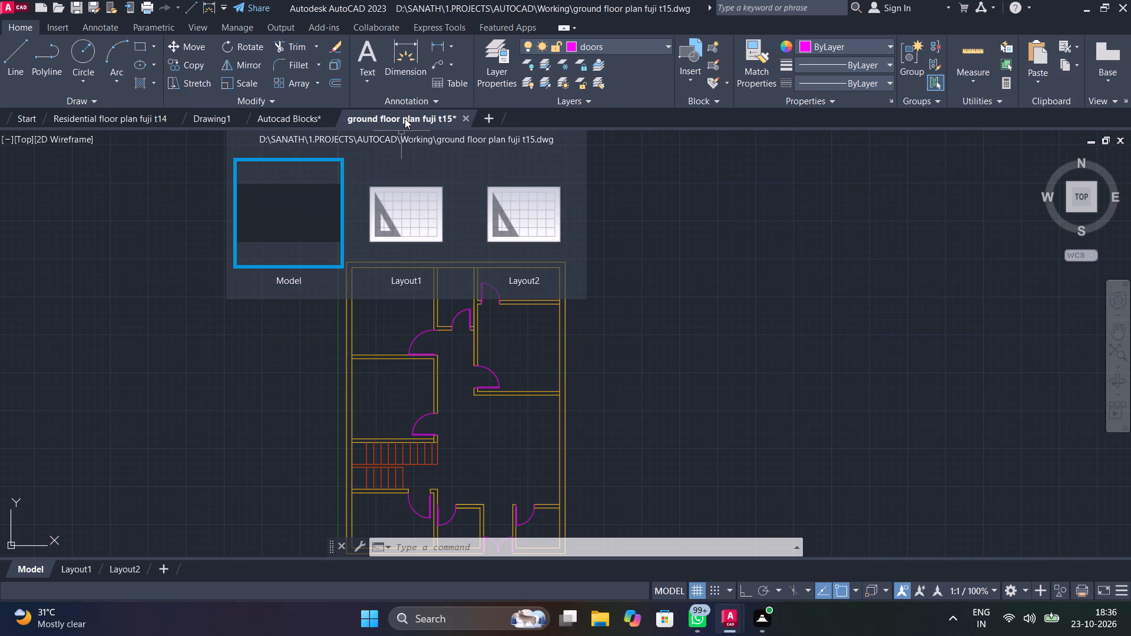
Copy the yellow double bed with the dotted blanket from the Furniture section of the Autocad Blocks drawing to the clipboard.
left_click(281, 112)
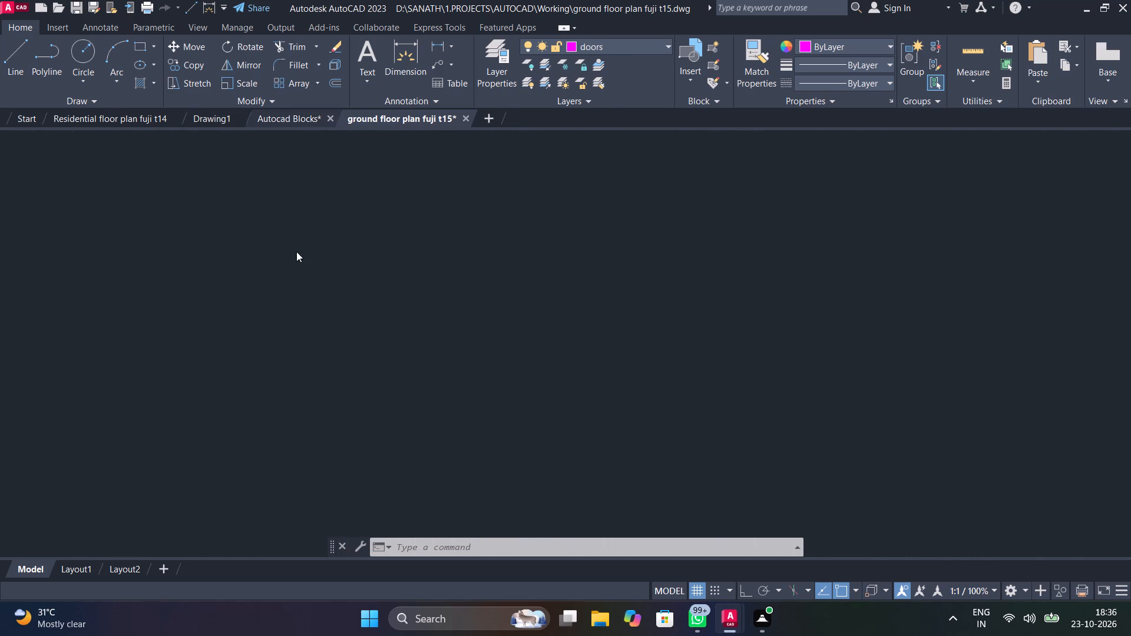
scroll(886, 358, "up", 2)
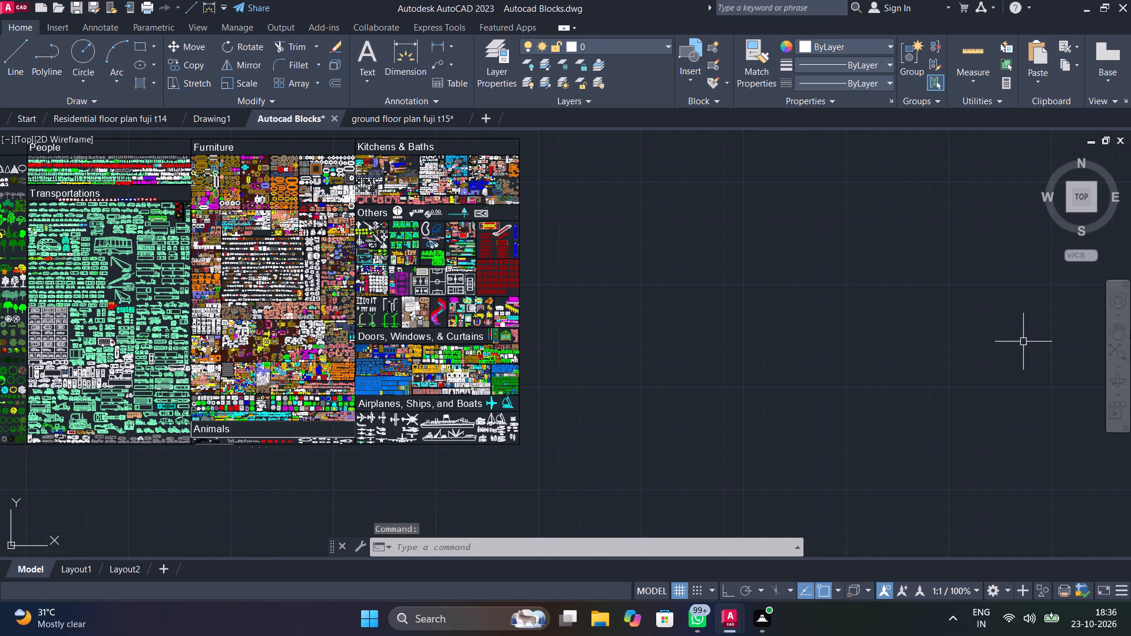
scroll(326, 220, "up", 3)
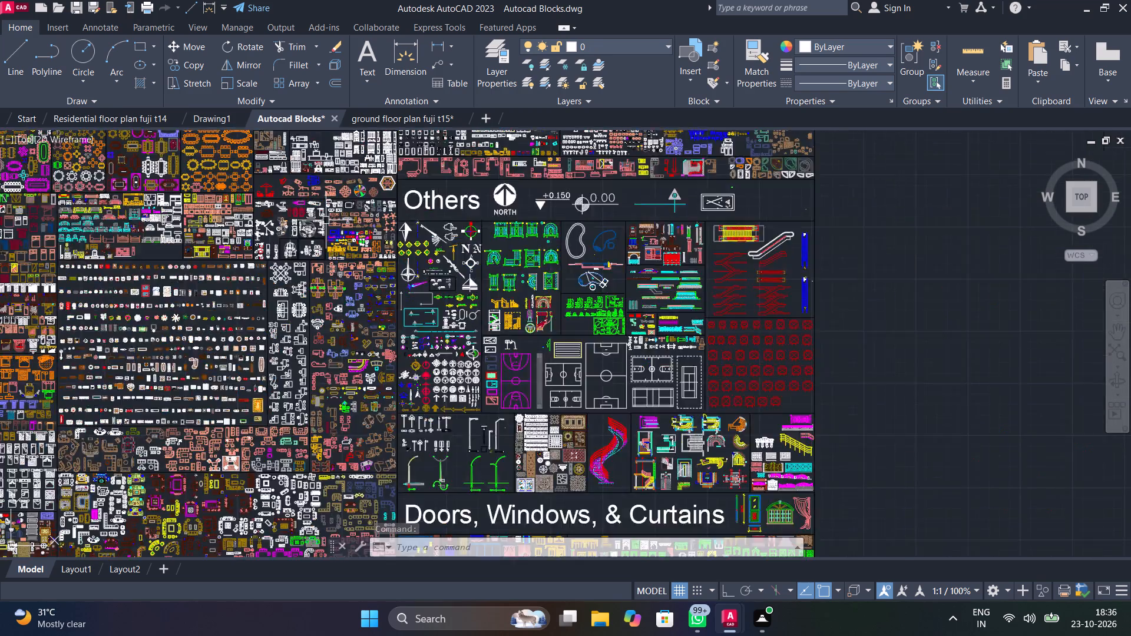
middle_click_drag(445, 266, 934, 440)
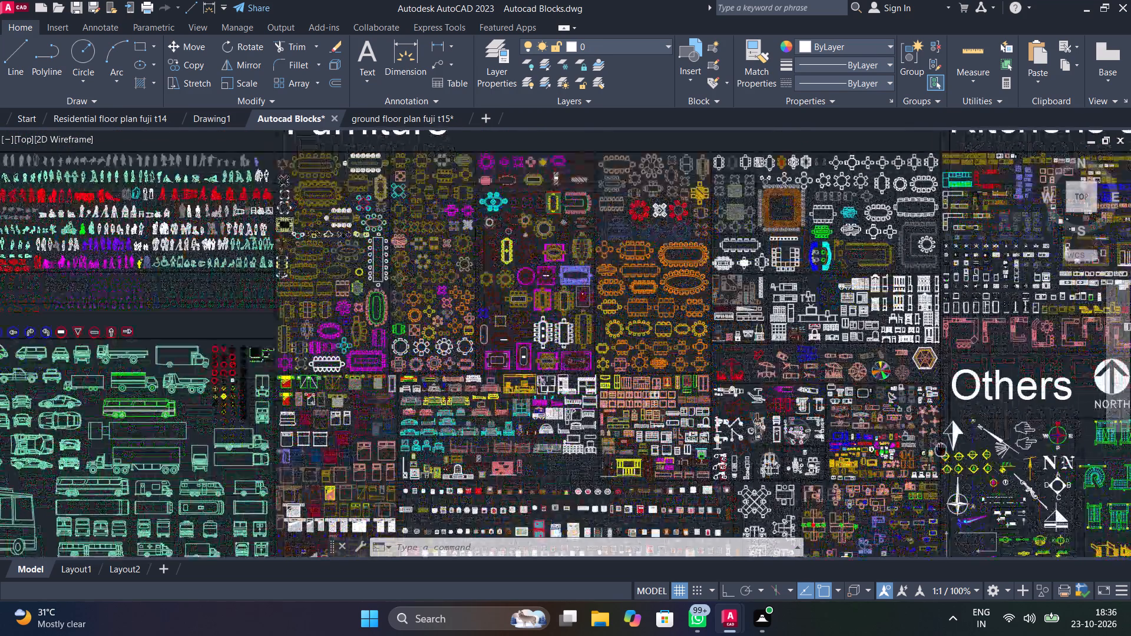
middle_click_drag(934, 440, 899, 397)
scroll(335, 408, "up", 3)
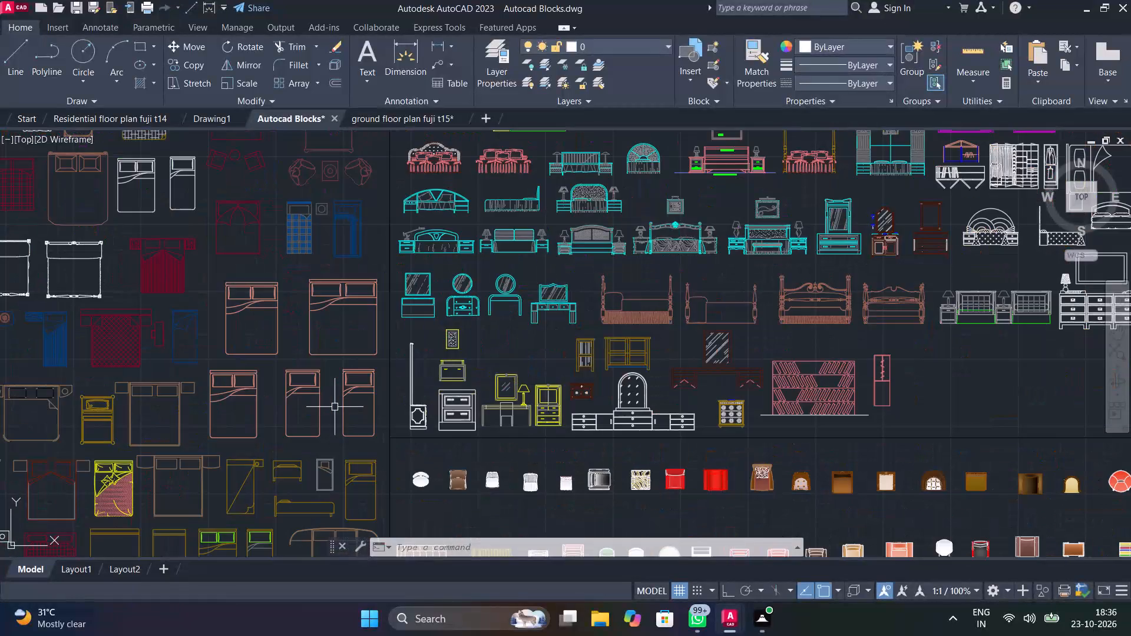
scroll(270, 411, "up", 1)
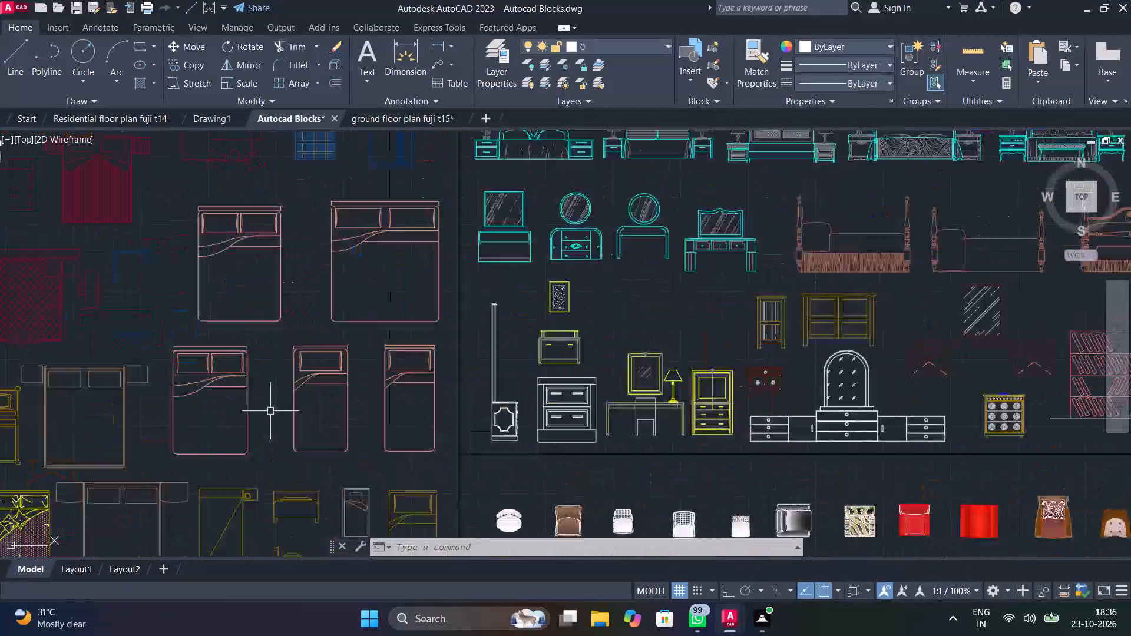
middle_click_drag(270, 410, 476, 305)
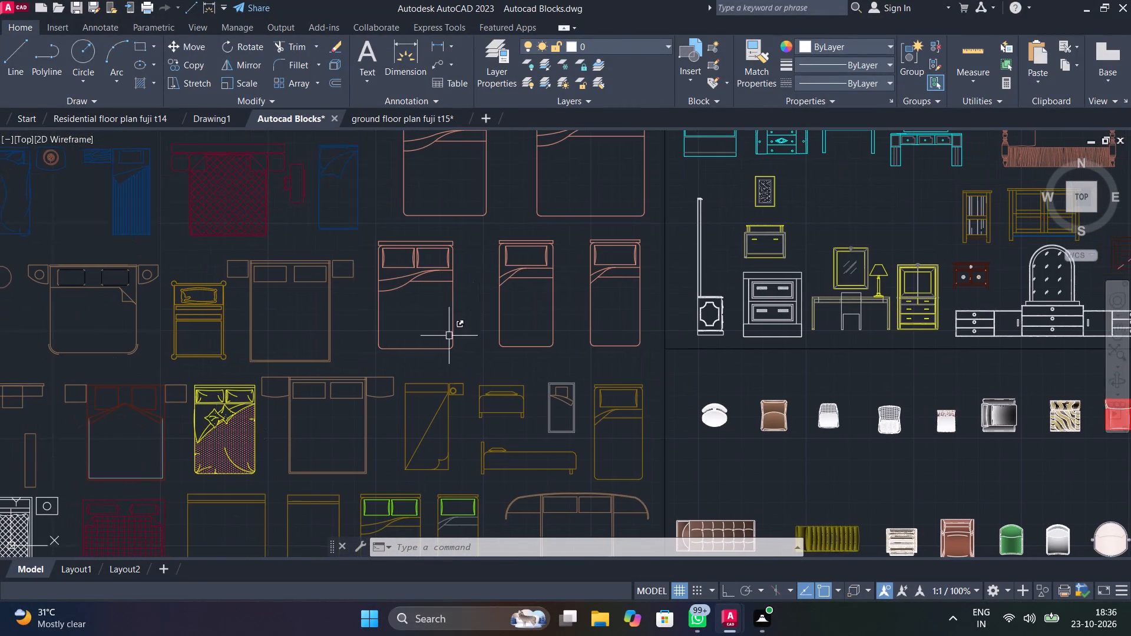
scroll(272, 461, "up", 3)
middle_click_drag(273, 459, 593, 436)
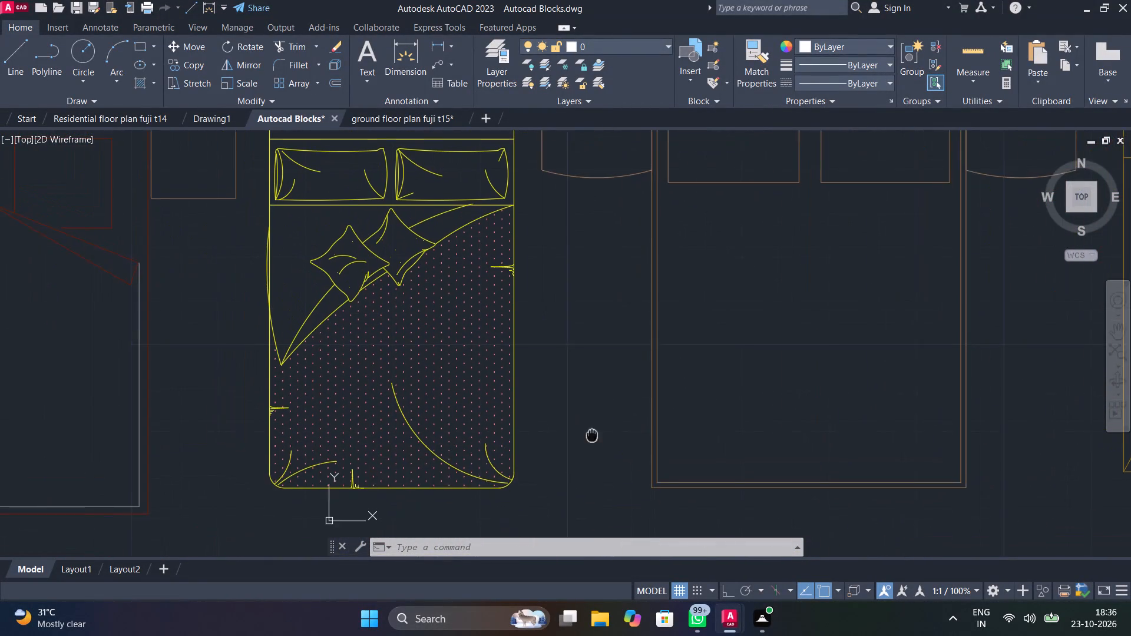
middle_click_drag(593, 436, 598, 466)
left_click(515, 382)
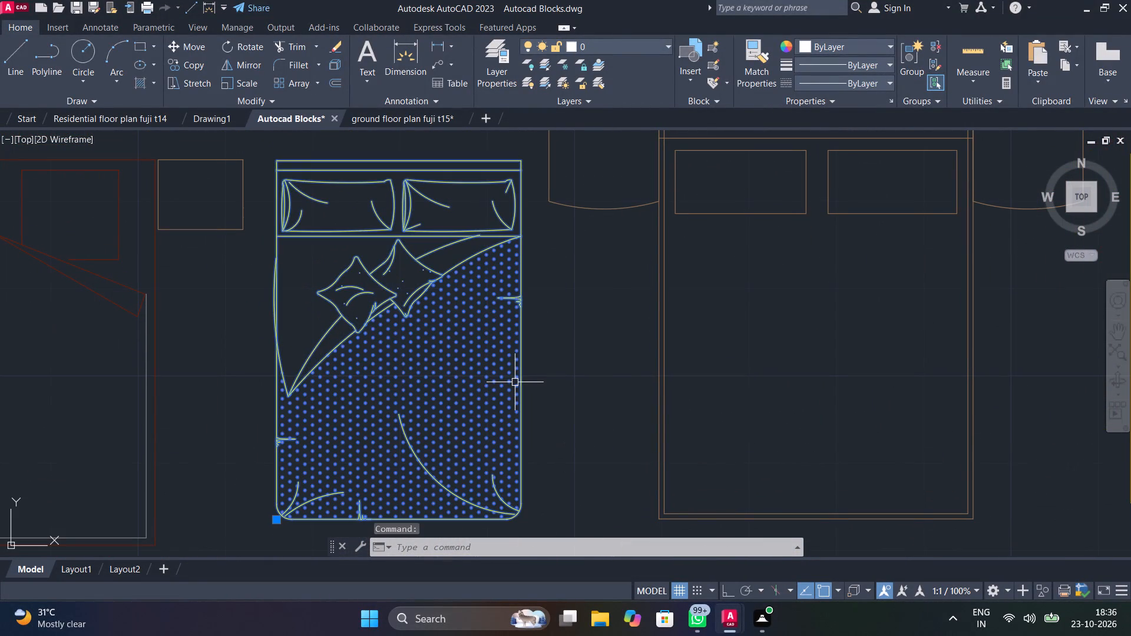
type("co")
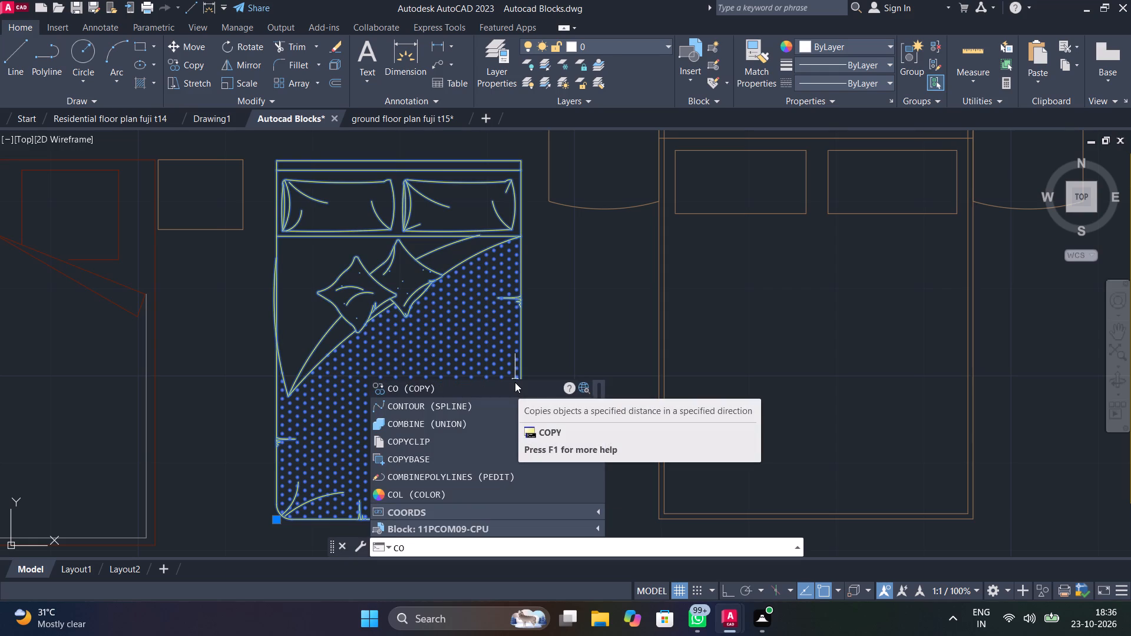
key("BackSpace")
key("BackSpace")
key("BackSpace")
key("ctrl+c")
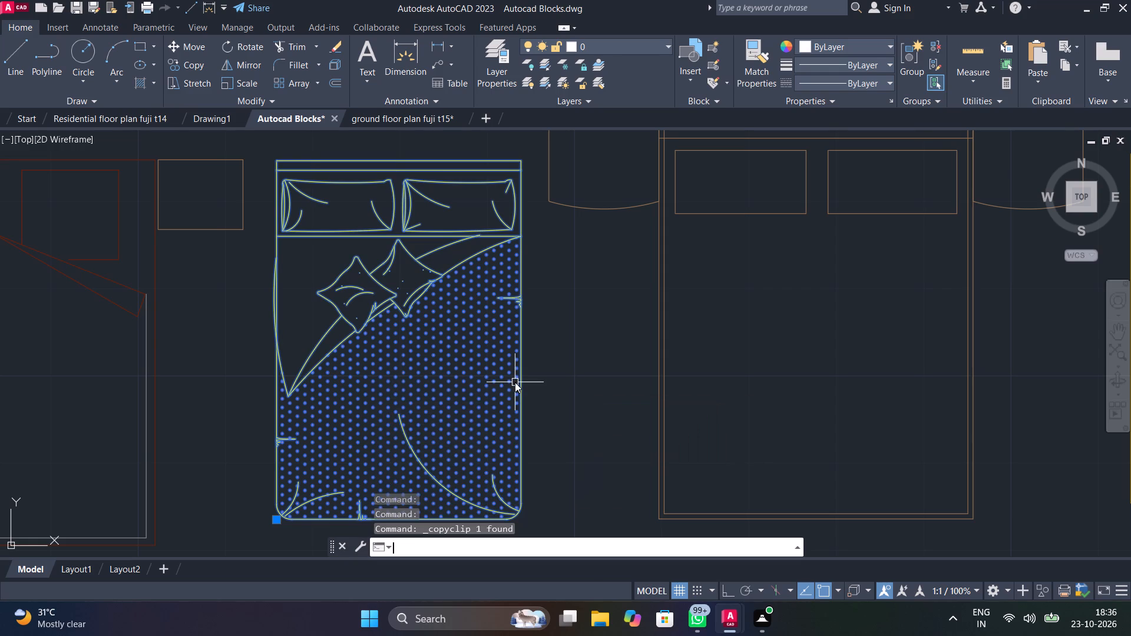
Paste the copied bed into the ground floor plan fuji t15 drawing, in the empty space east of the building.
left_click(415, 118)
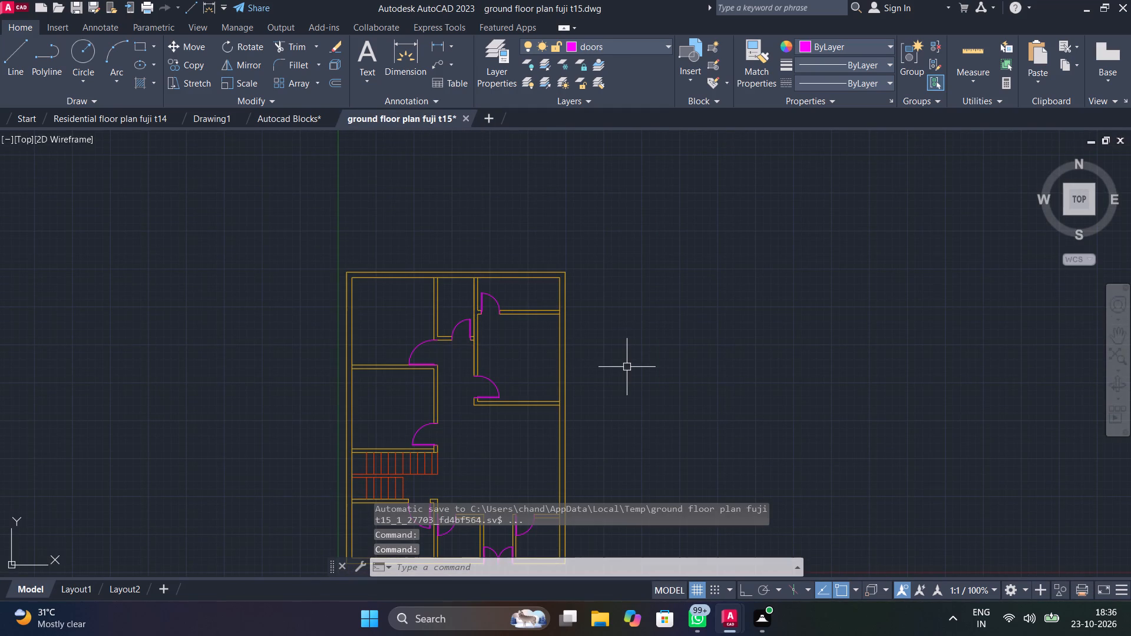
key("ctrl+v")
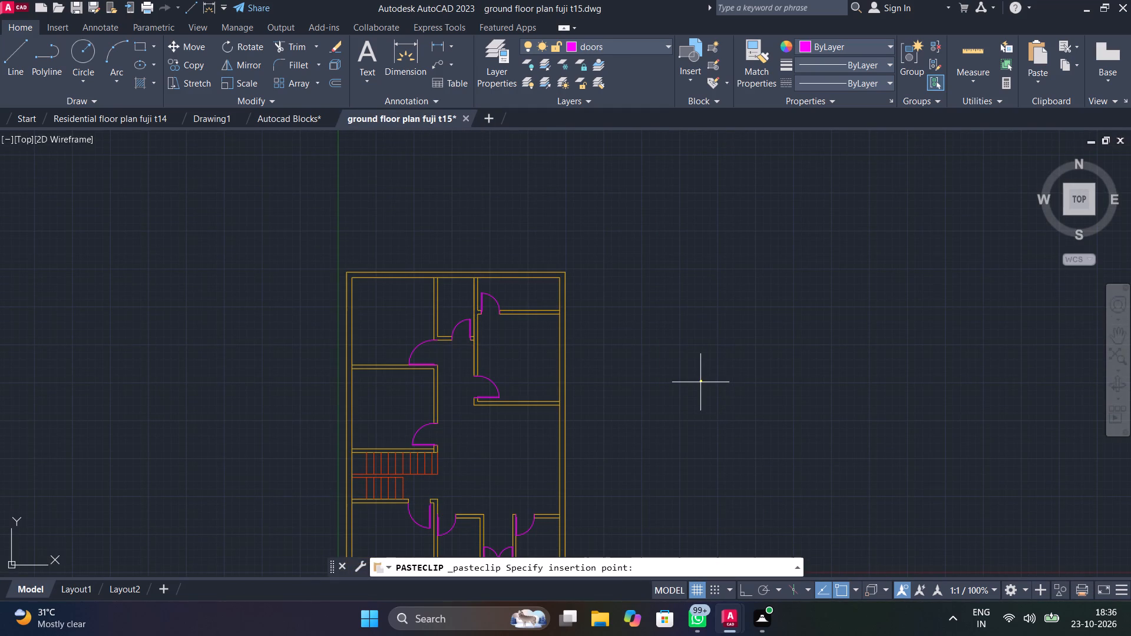
left_click(700, 381)
Rotate the pasted double bed 90 degrees about its northwest headboard corner, so the headboard faces west.
scroll(727, 387, "up", 3)
scroll(631, 355, "up", 4)
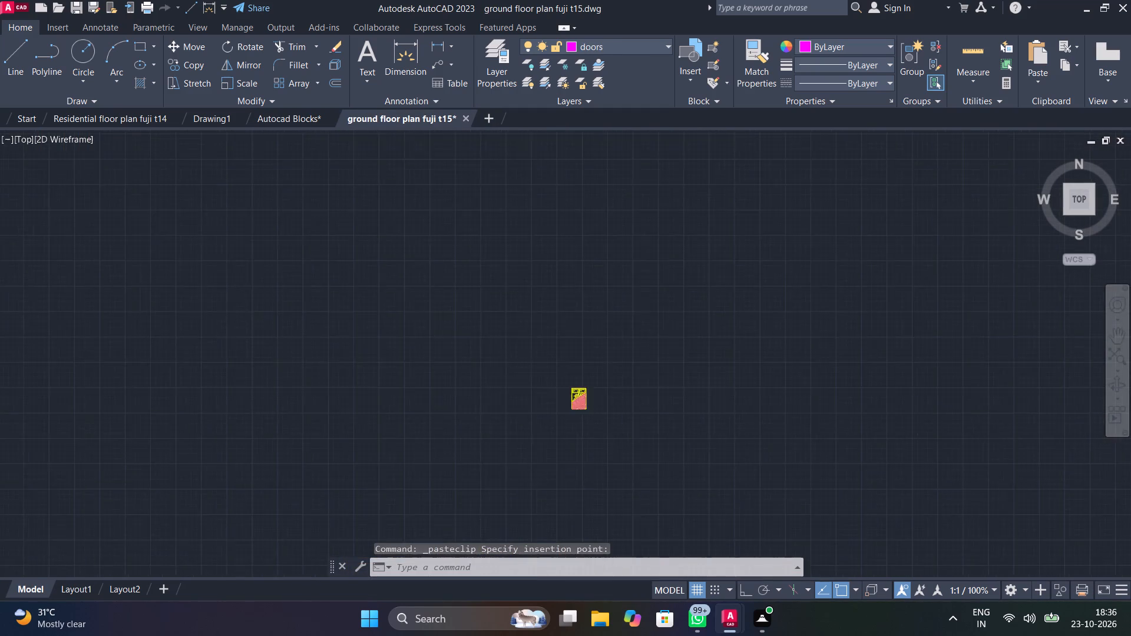
scroll(543, 439, "up", 4)
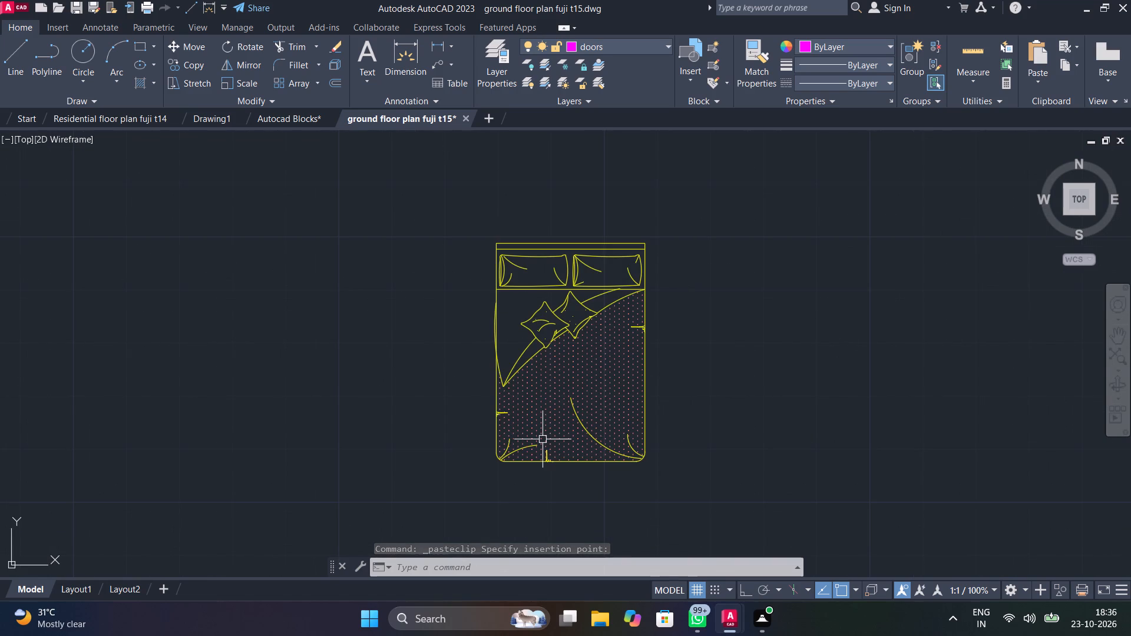
scroll(549, 438, "up", 1)
left_click(549, 438)
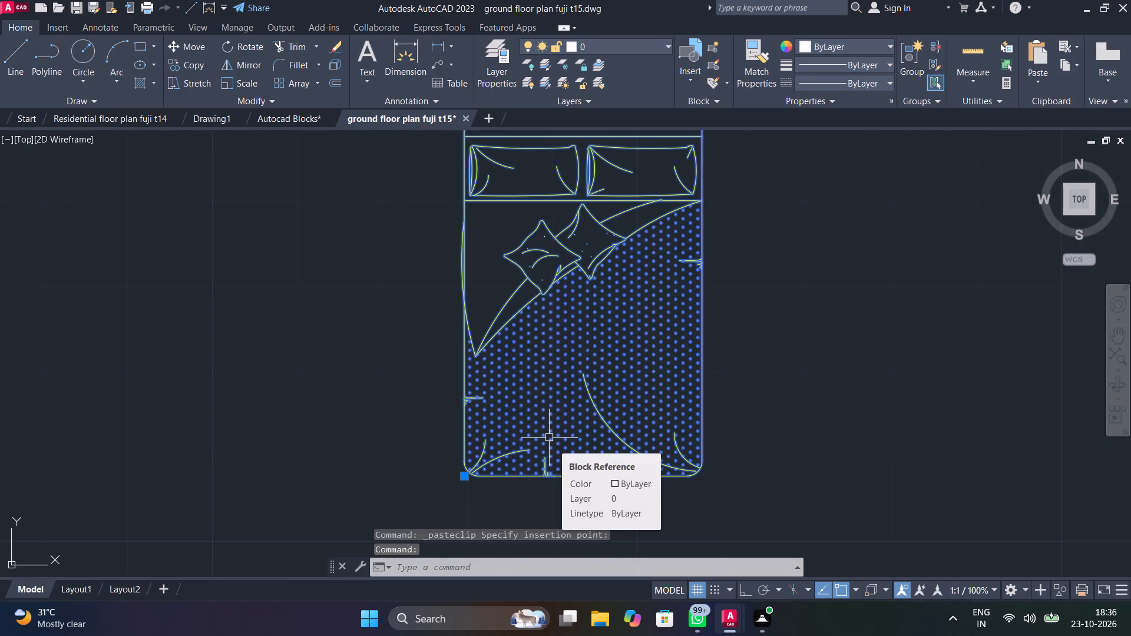
type("ro")
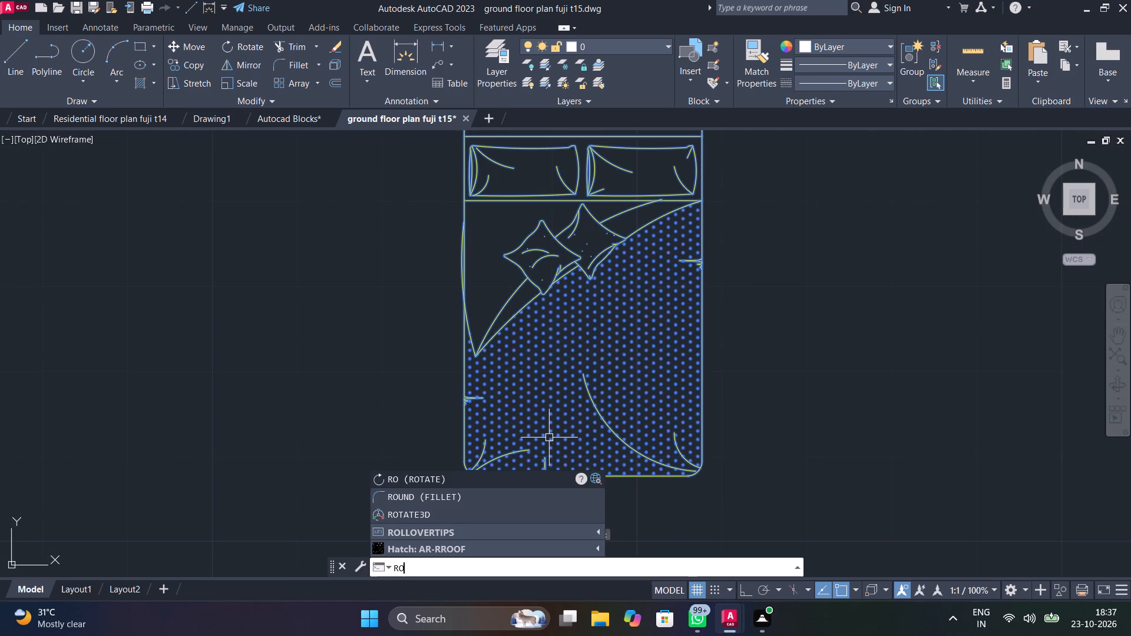
left_click(459, 475)
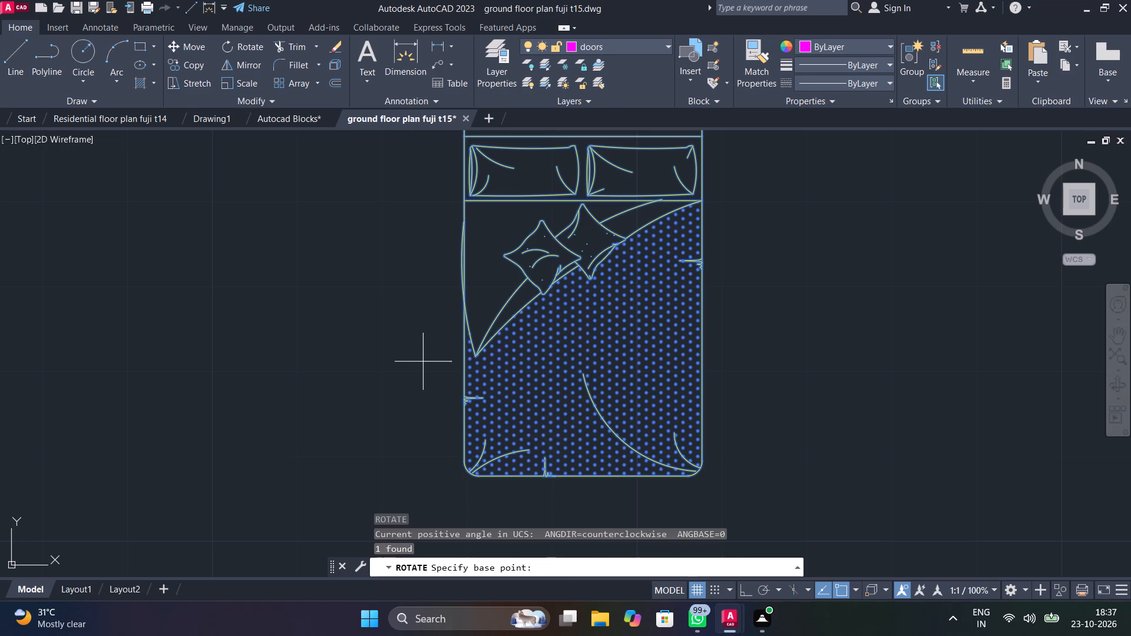
middle_click_drag(434, 368, 518, 489)
left_click(548, 248)
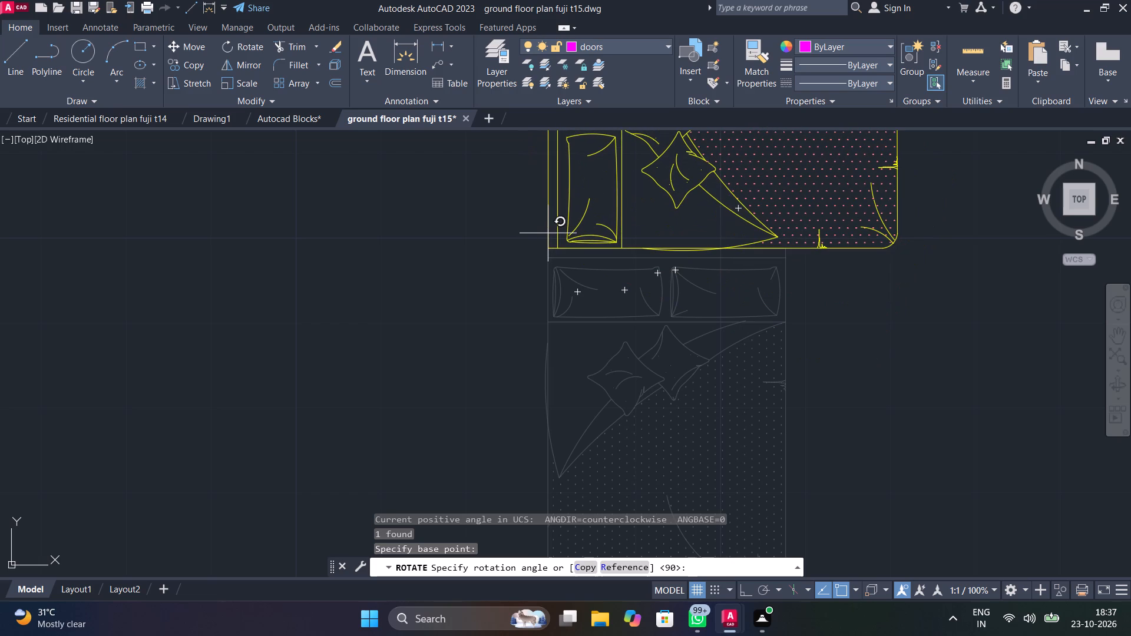
type("90")
key("Return")
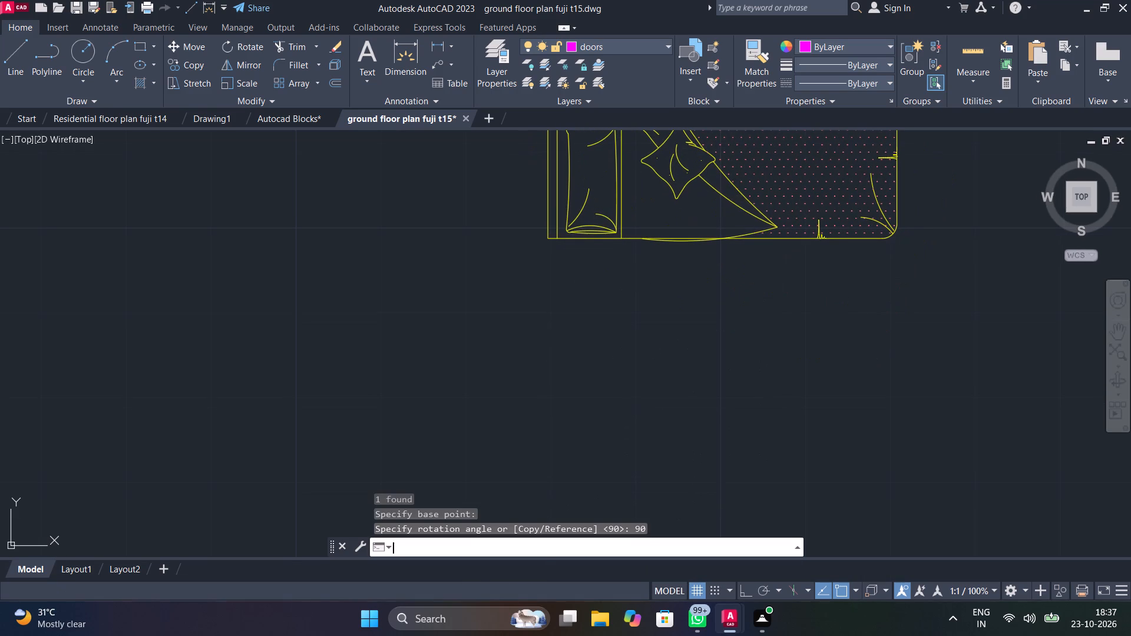
Scale the rotated bed up freehand from its southwest headboard corner.
scroll(548, 233, "down", 2)
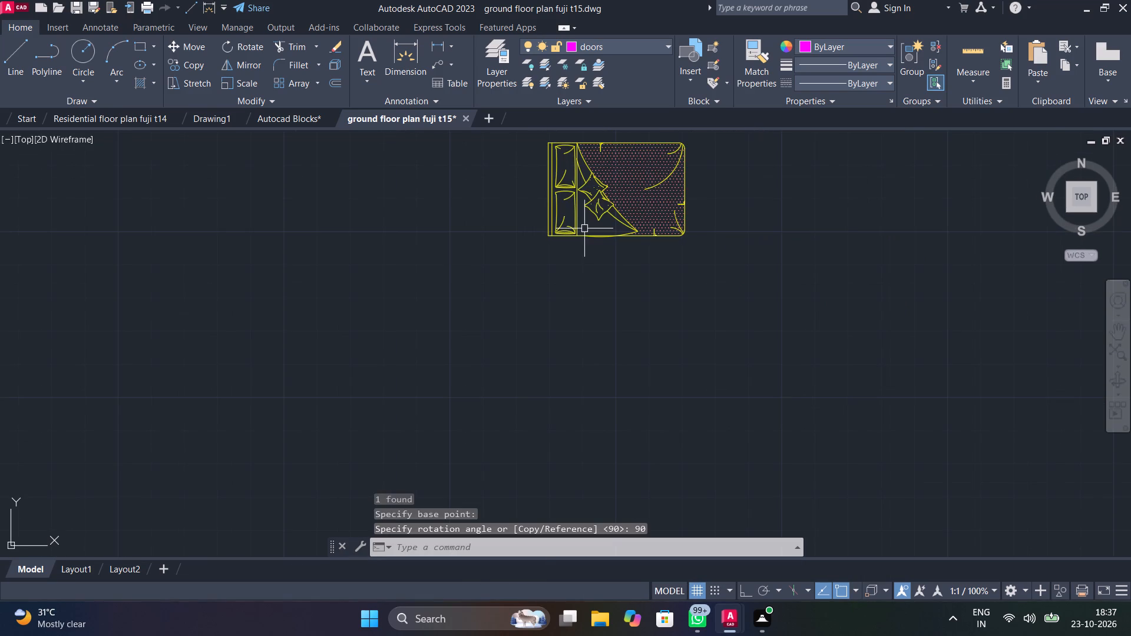
left_click(577, 230)
type("sc")
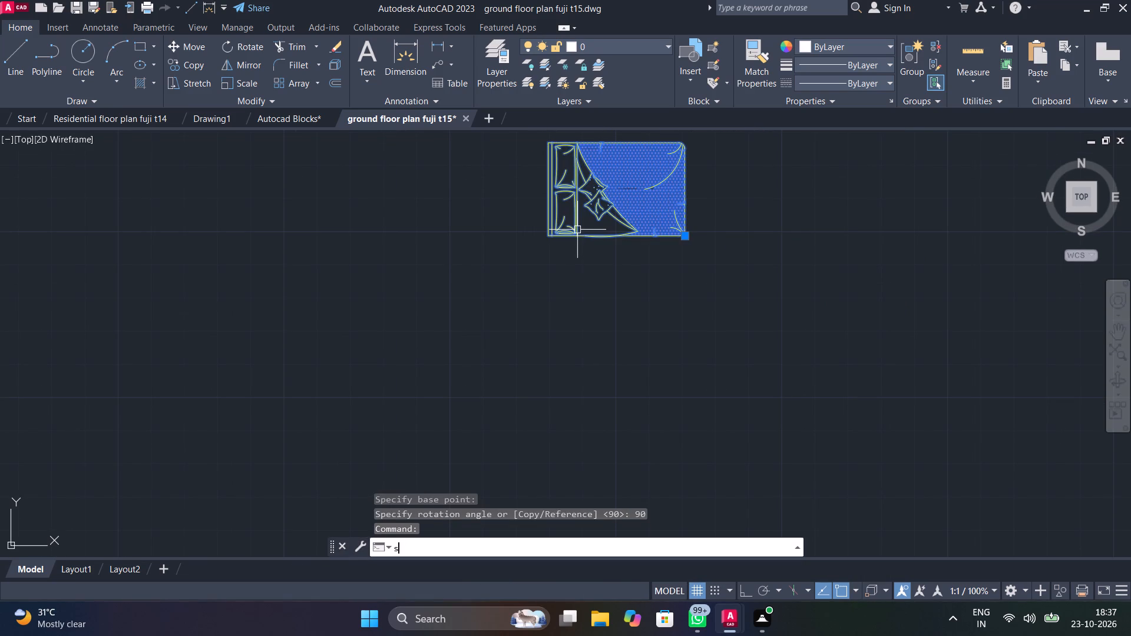
left_click(459, 422)
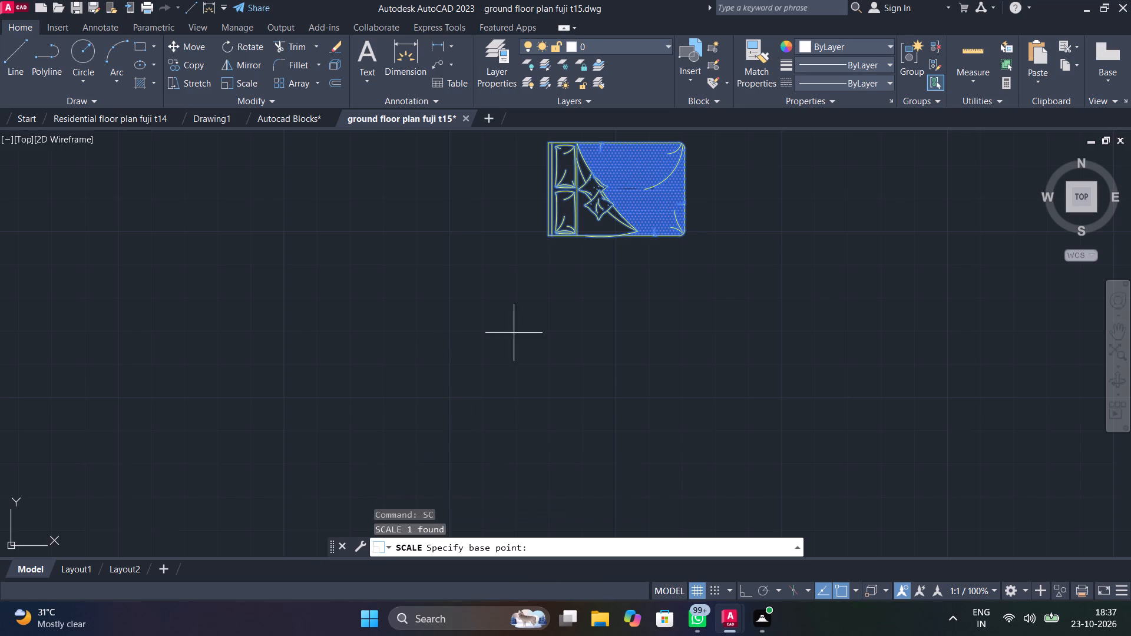
left_click(551, 231)
middle_click_drag(604, 344, 593, 542)
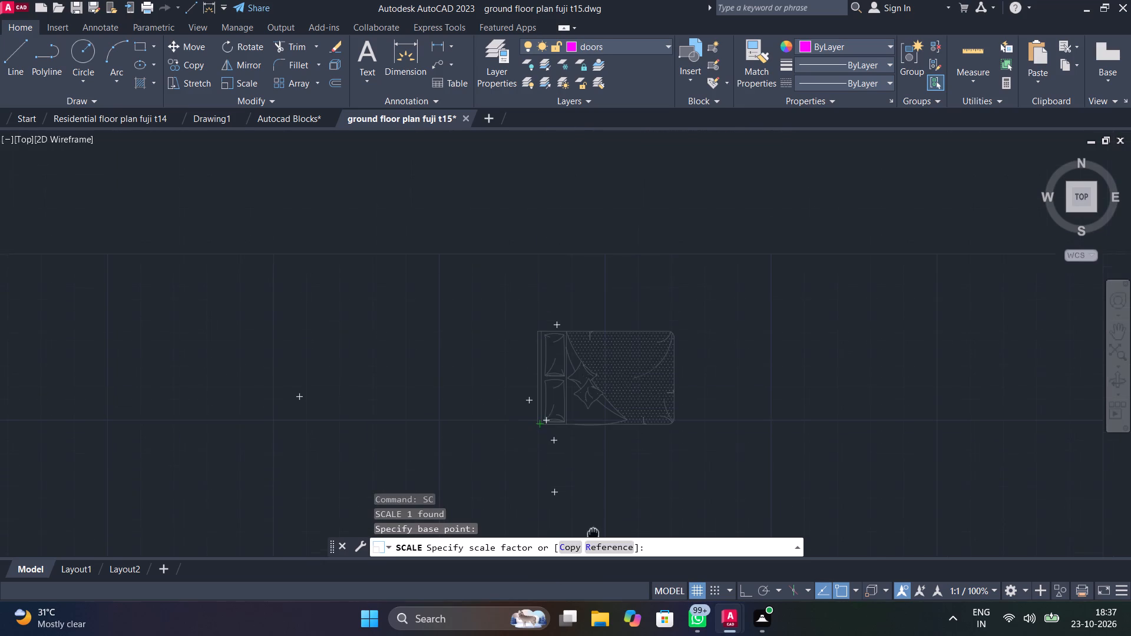
middle_click_drag(593, 542, 593, 548)
left_click(768, 519)
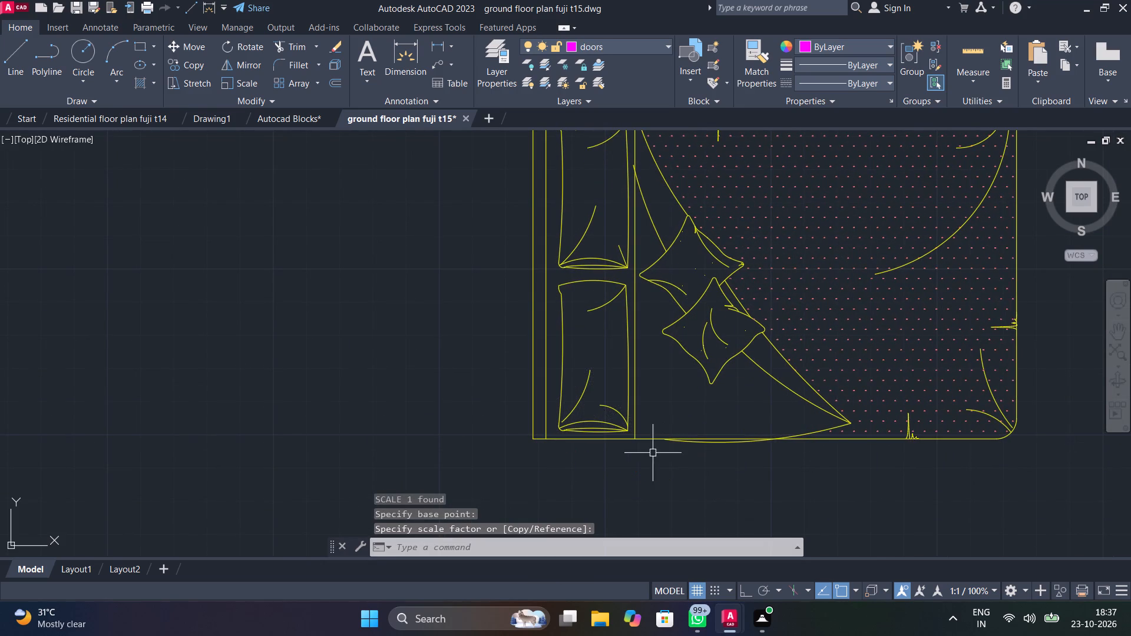
Move the bed by its southwest corner into the bedroom north of the stairs, just inside the west exterior wall.
left_click(635, 428)
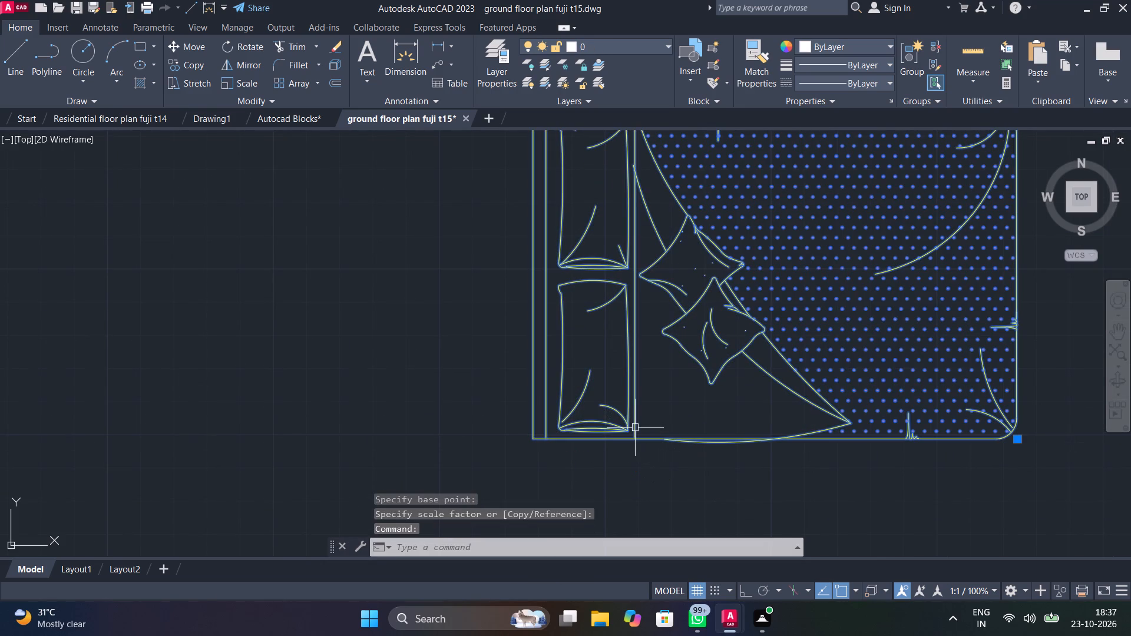
type("mo")
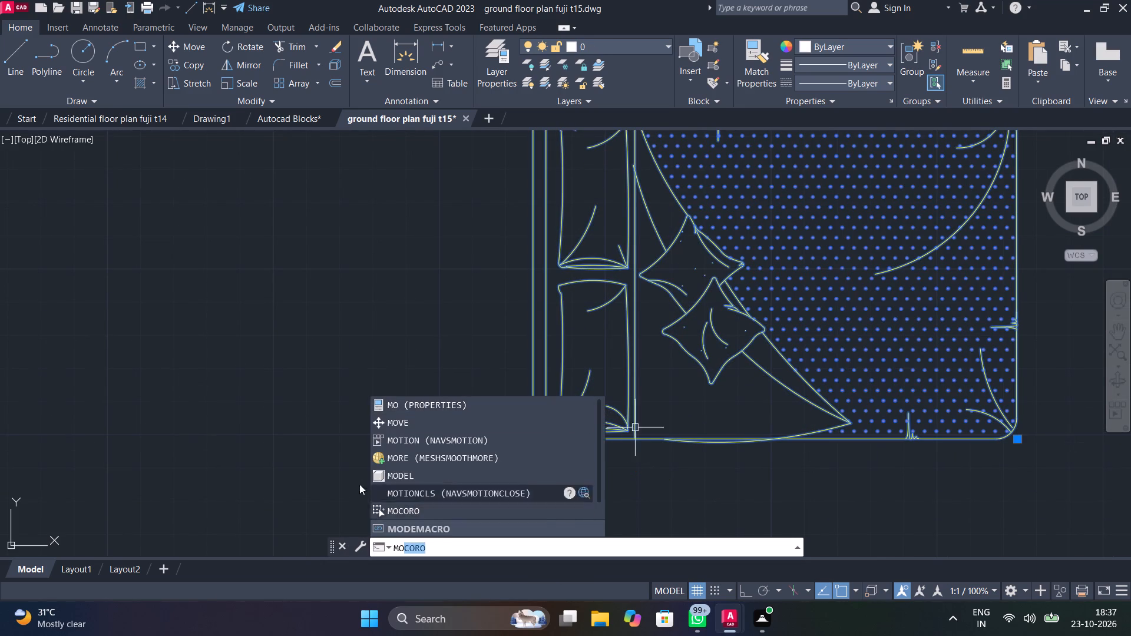
left_click(416, 427)
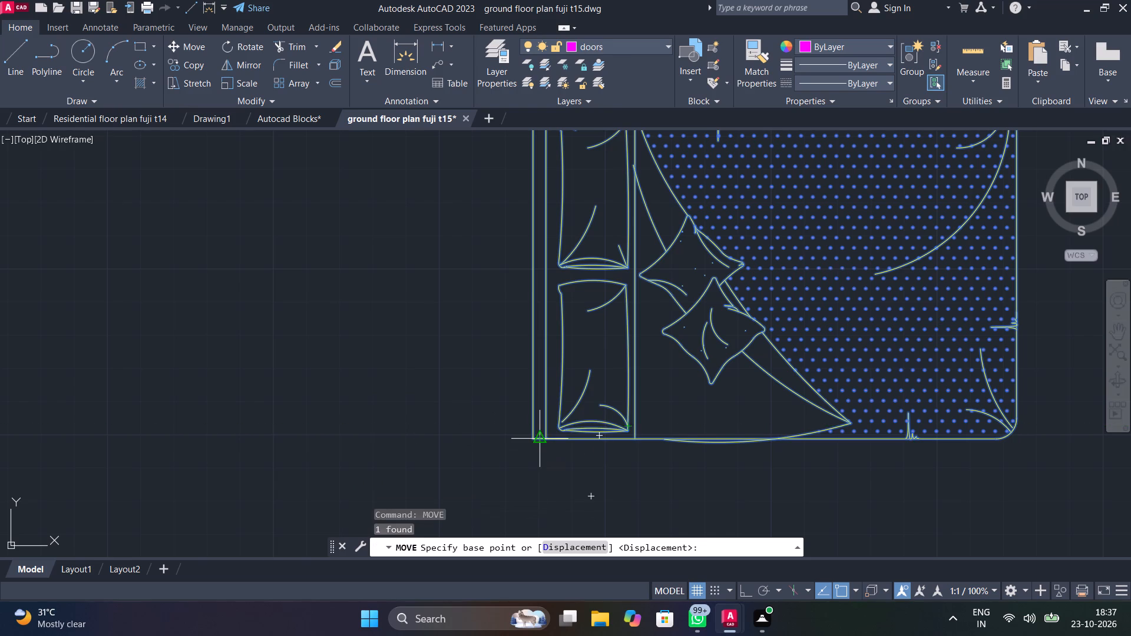
left_click(527, 435)
scroll(477, 431, "down", 4)
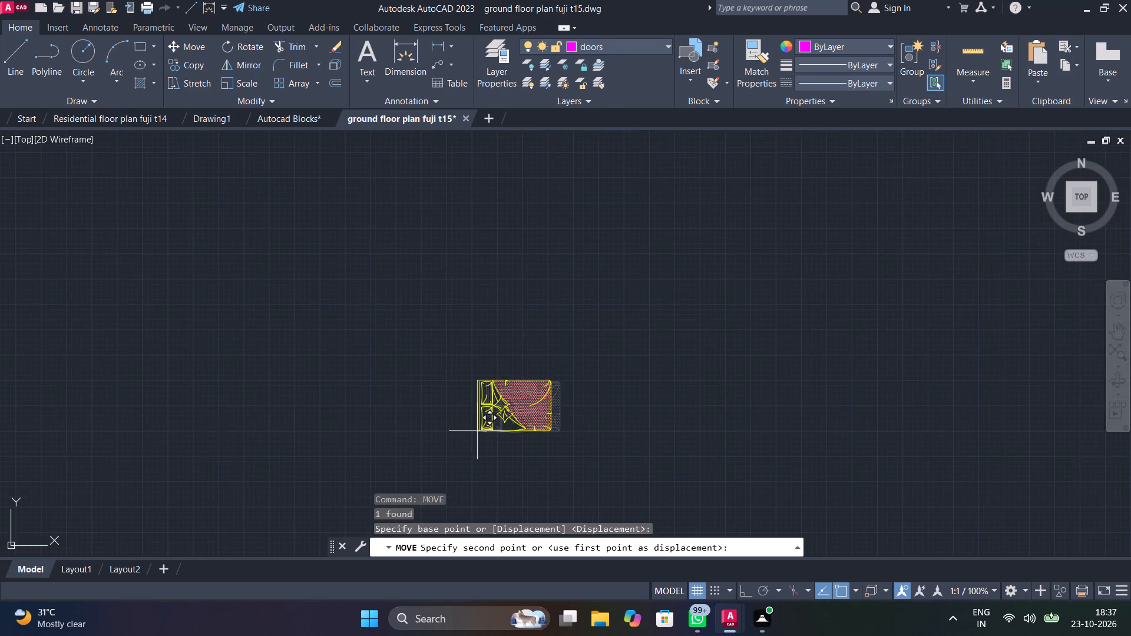
scroll(477, 431, "down", 2)
middle_click_drag(477, 430, 769, 369)
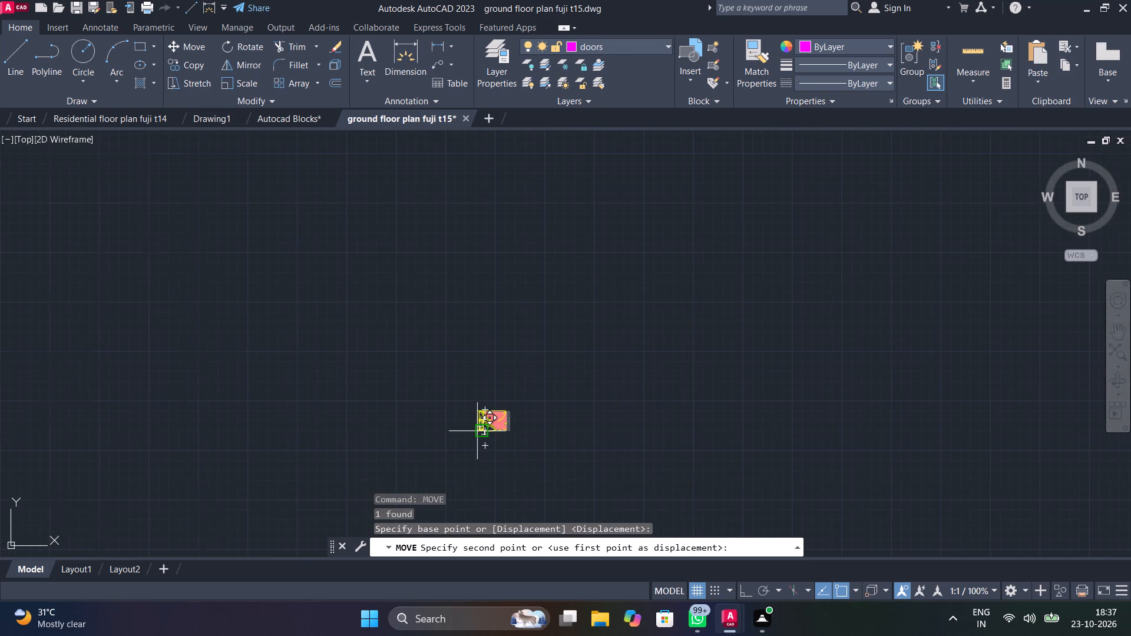
middle_click_drag(769, 369, 806, 359)
scroll(806, 359, "down", 3)
scroll(303, 402, "up", 4)
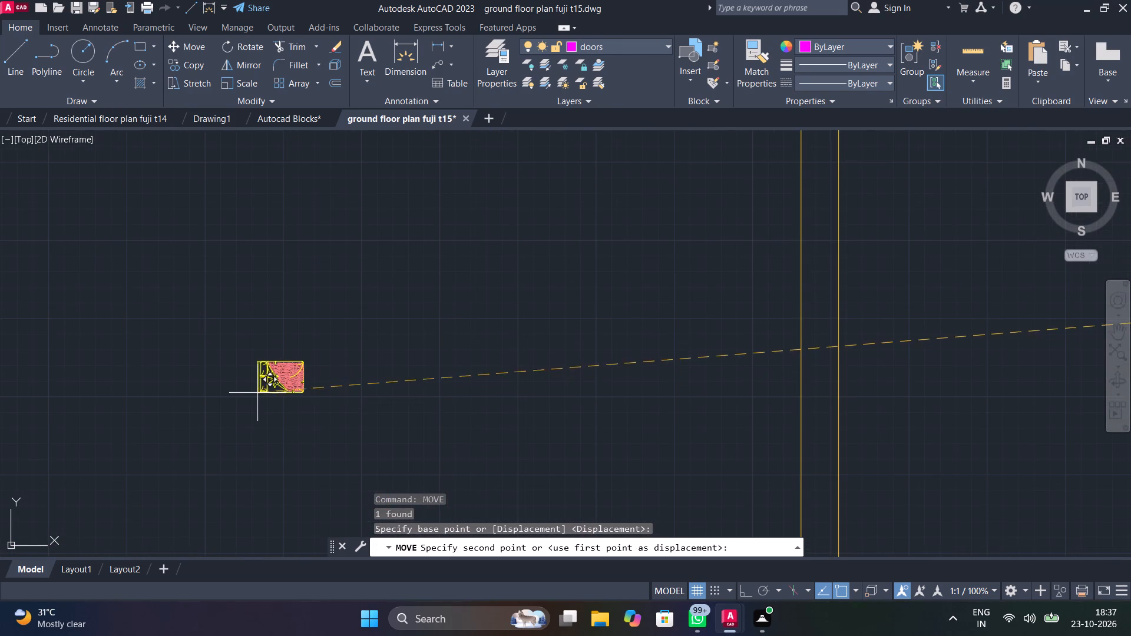
middle_click_drag(262, 389, 805, 158)
scroll(805, 159, "down", 4)
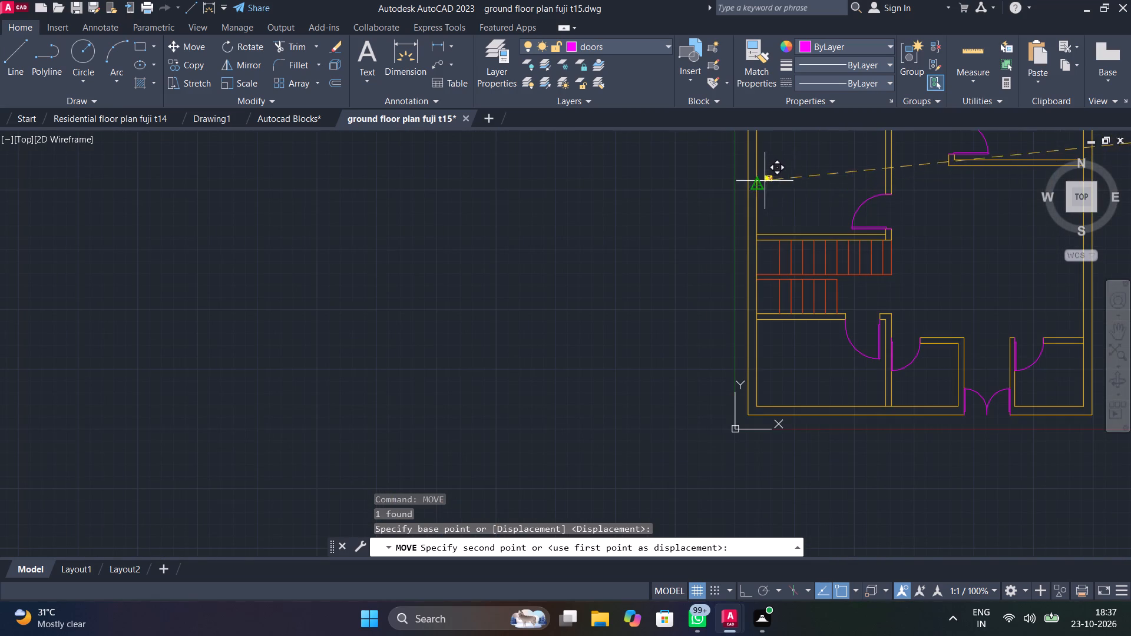
scroll(765, 180, "up", 5)
middle_click_drag(778, 190, 544, 246)
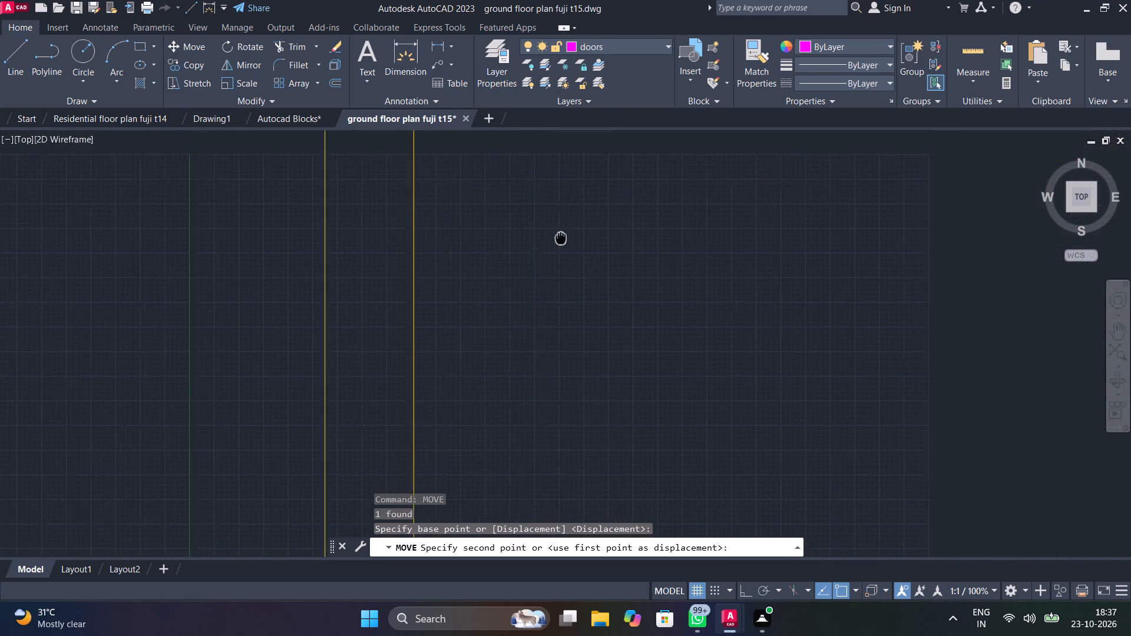
middle_click_drag(544, 246, 503, 271)
scroll(503, 274, "down", 1)
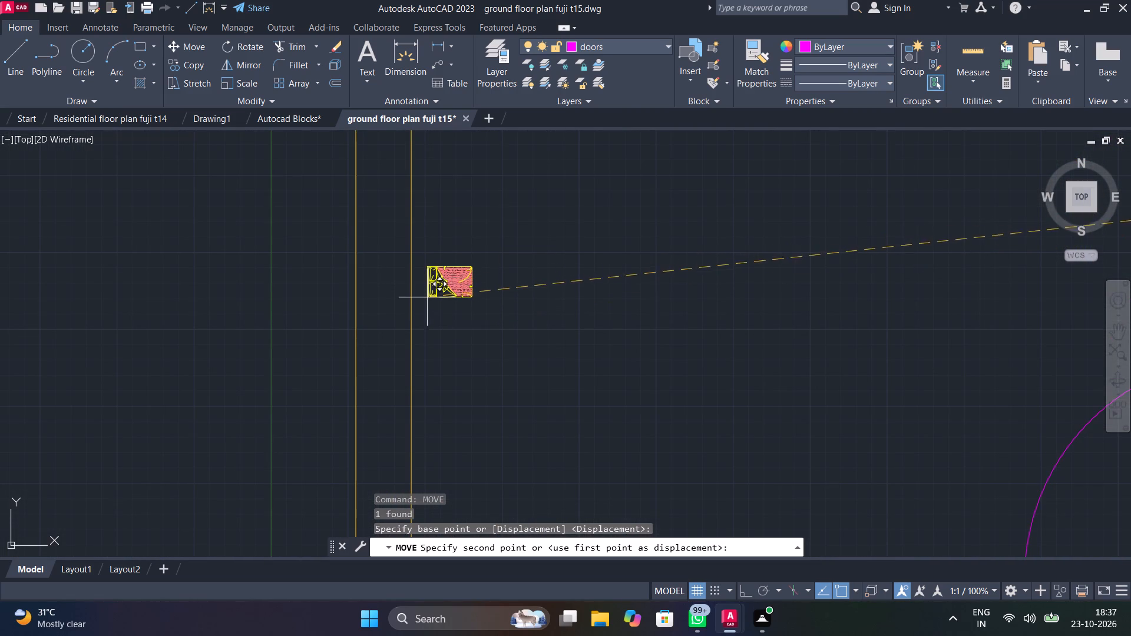
left_click(428, 308)
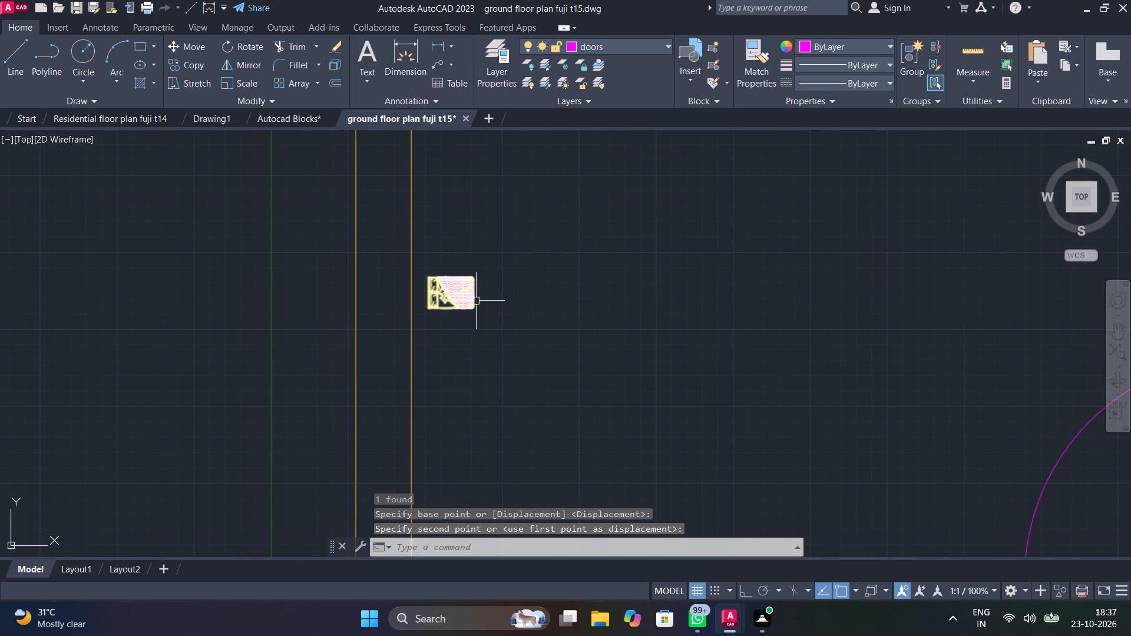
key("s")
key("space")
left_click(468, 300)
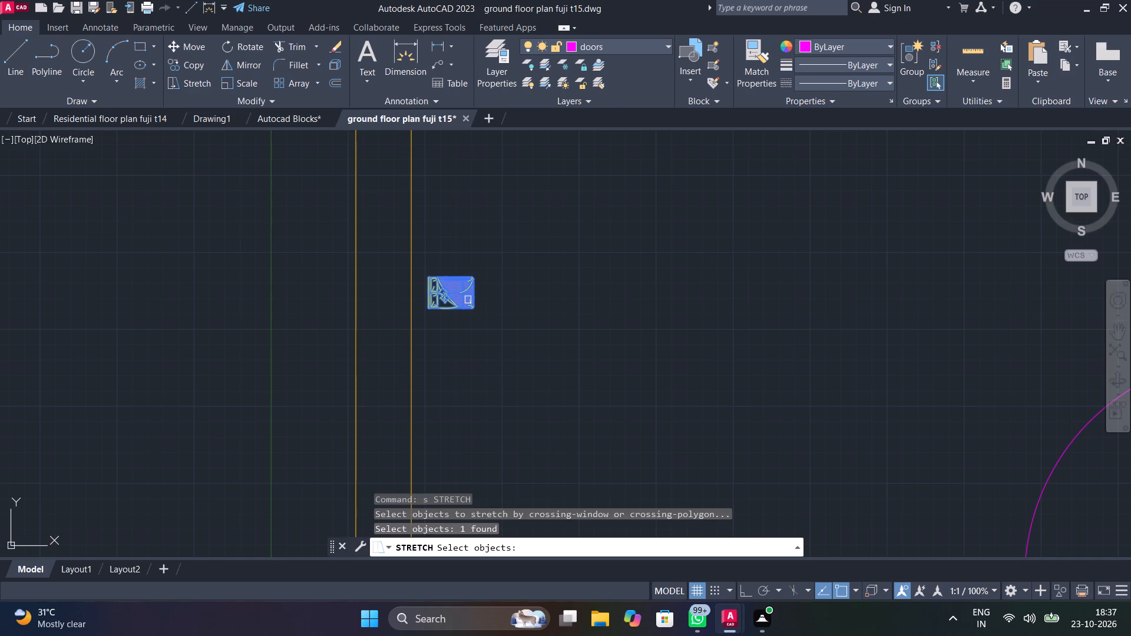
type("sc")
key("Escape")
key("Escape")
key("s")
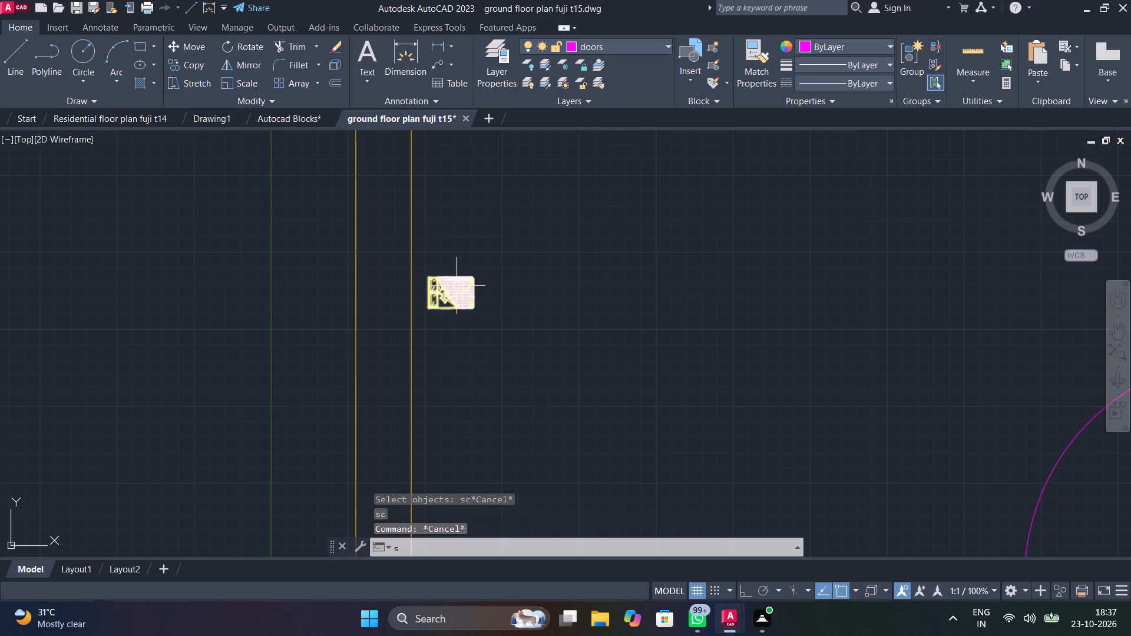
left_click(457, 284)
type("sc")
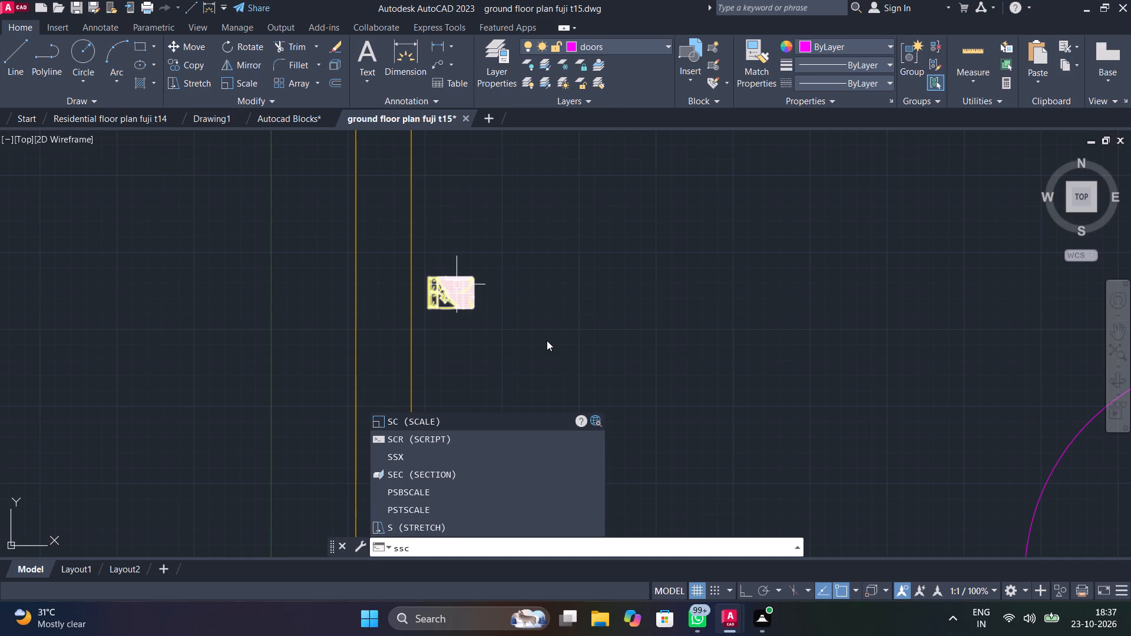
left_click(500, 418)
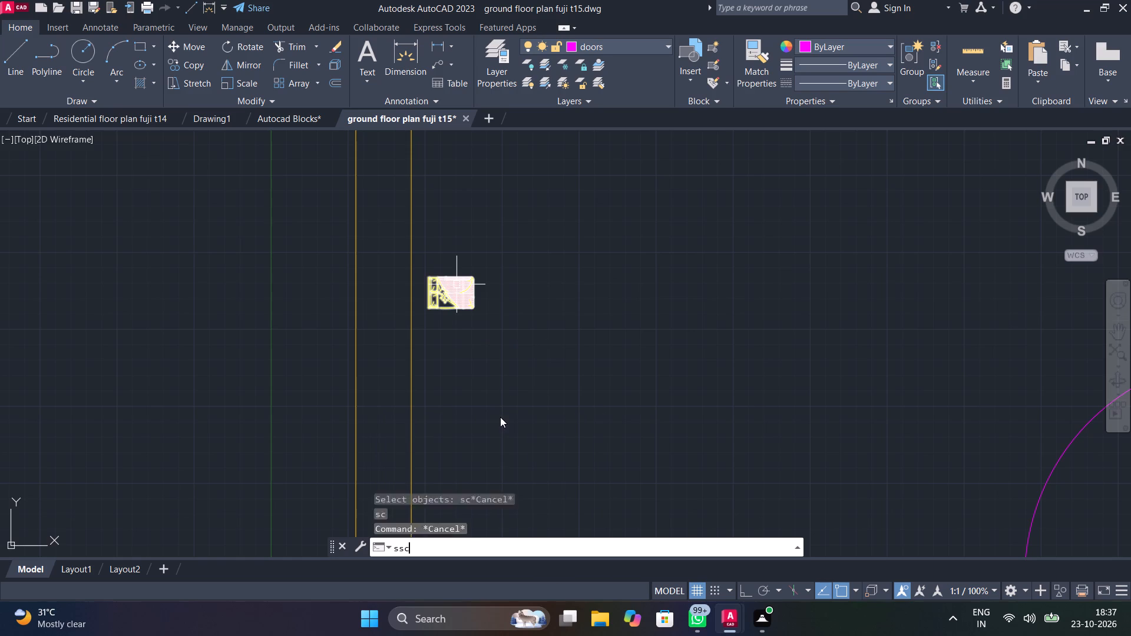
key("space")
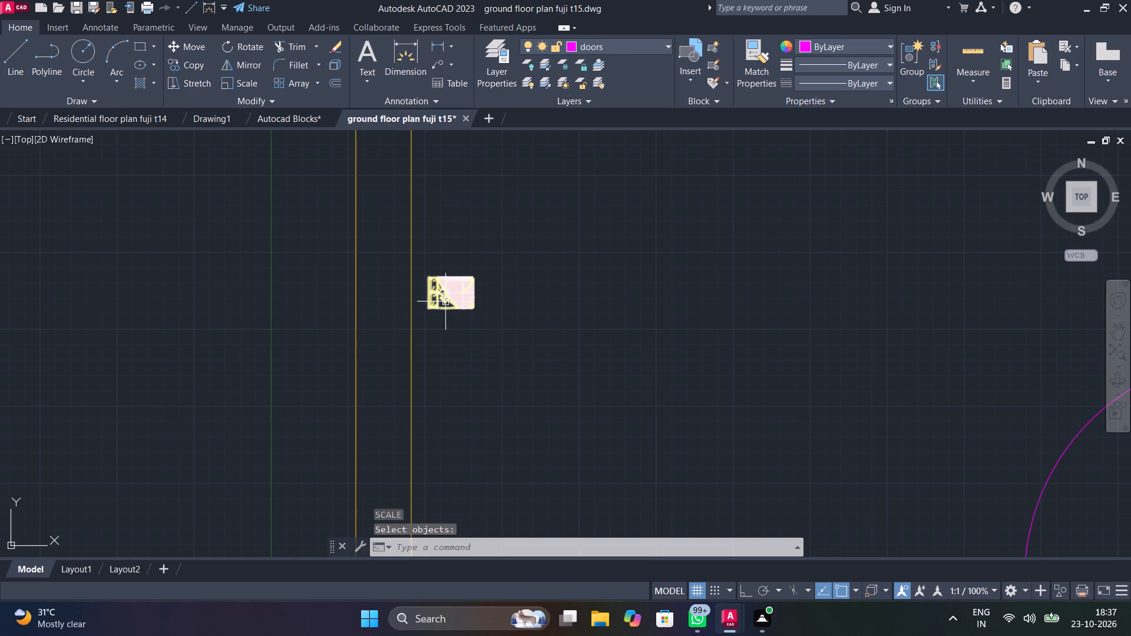
Scale the bed up freehand from its southwest corner until it spans nearly three quarters of the bedroom's width.
left_click(455, 296)
type("sc")
key("space")
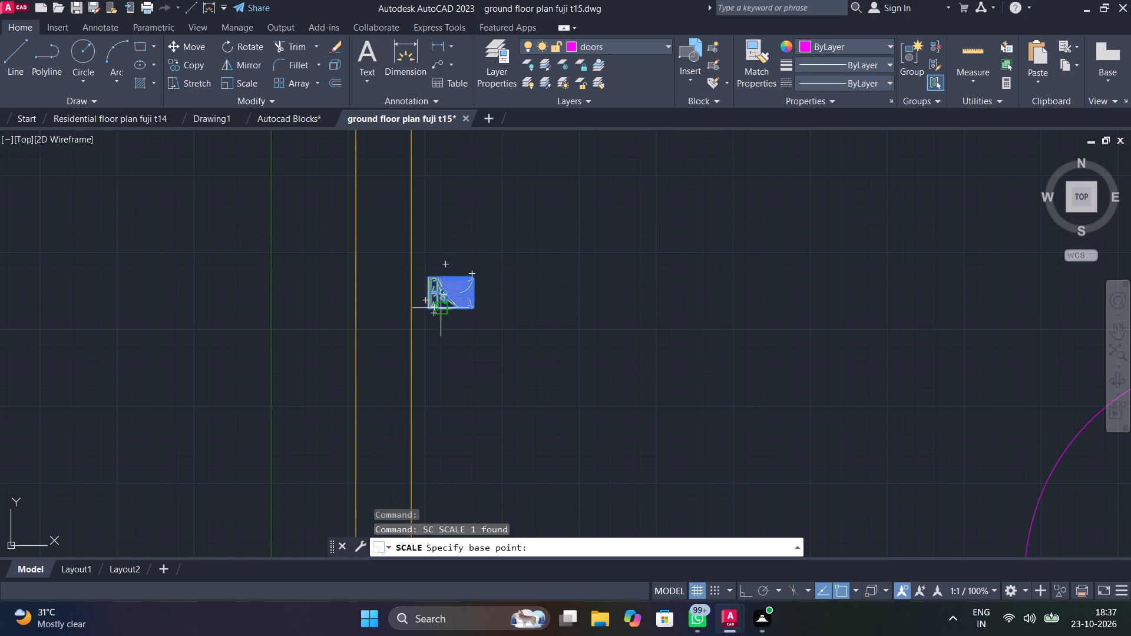
left_click(426, 310)
scroll(469, 263, "down", 6)
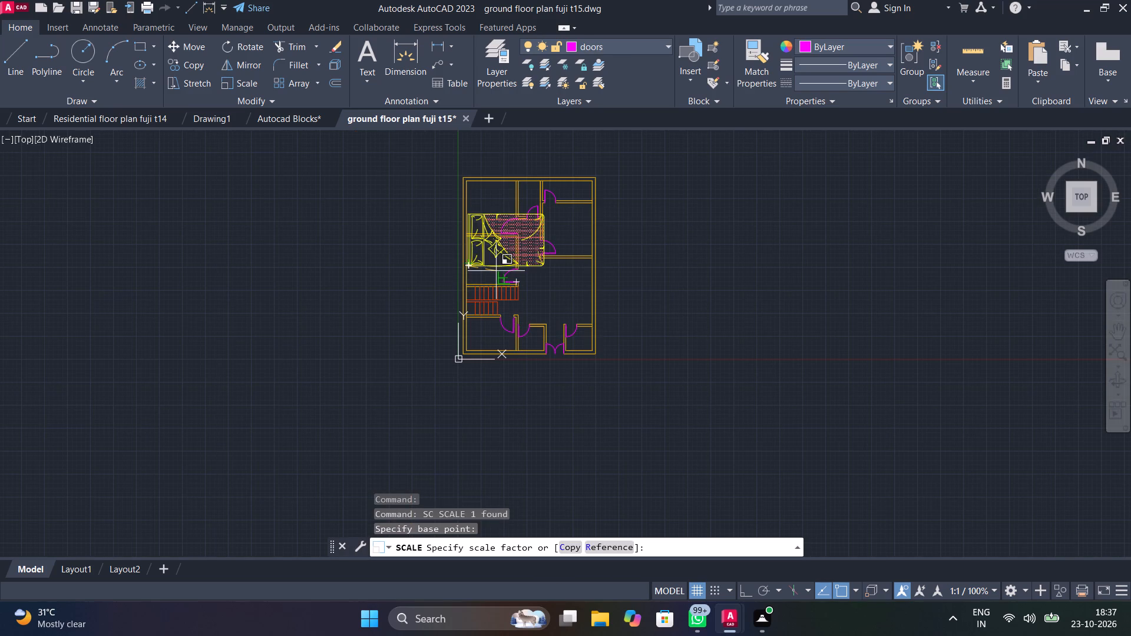
scroll(496, 270, "up", 3)
middle_click_drag(496, 269, 508, 343)
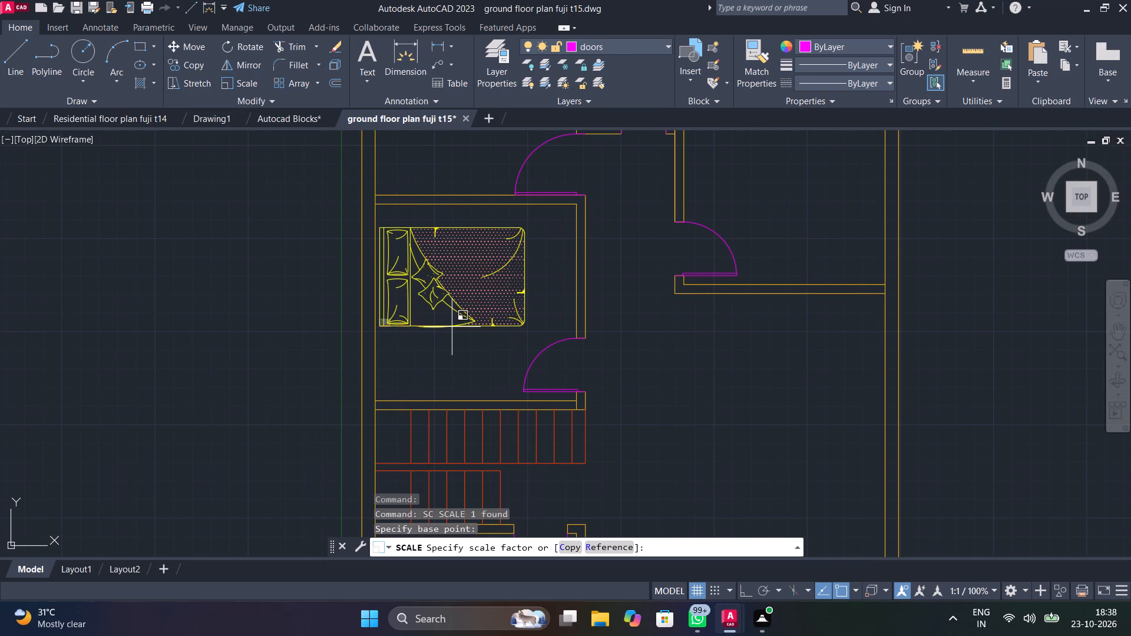
left_click(452, 327)
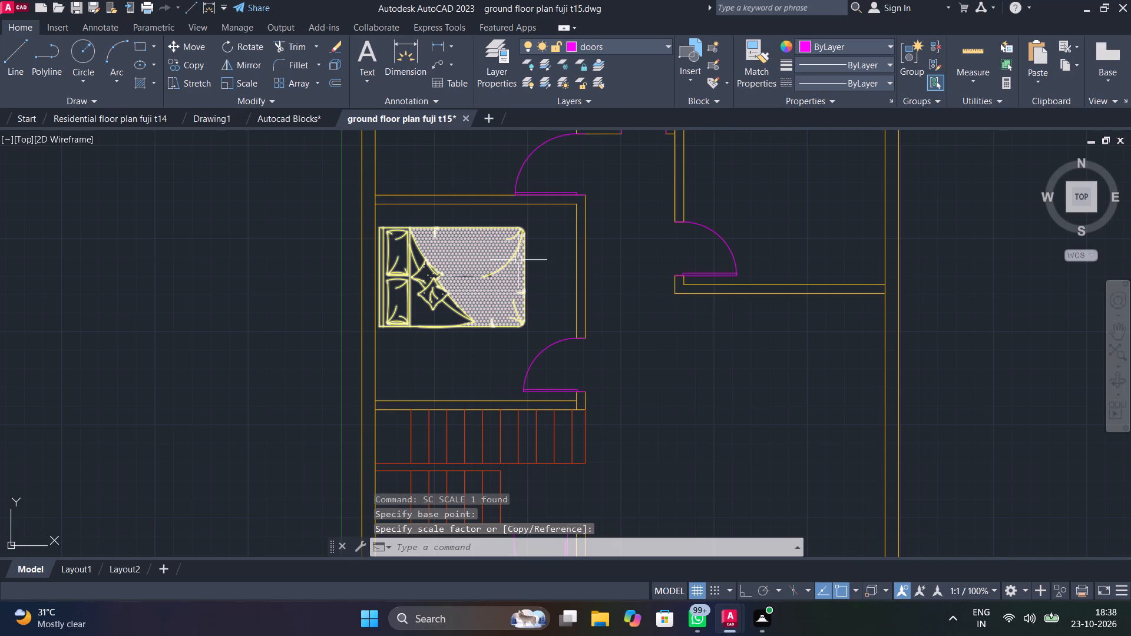
Make layer 0 the current layer.
scroll(472, 202, "down", 3)
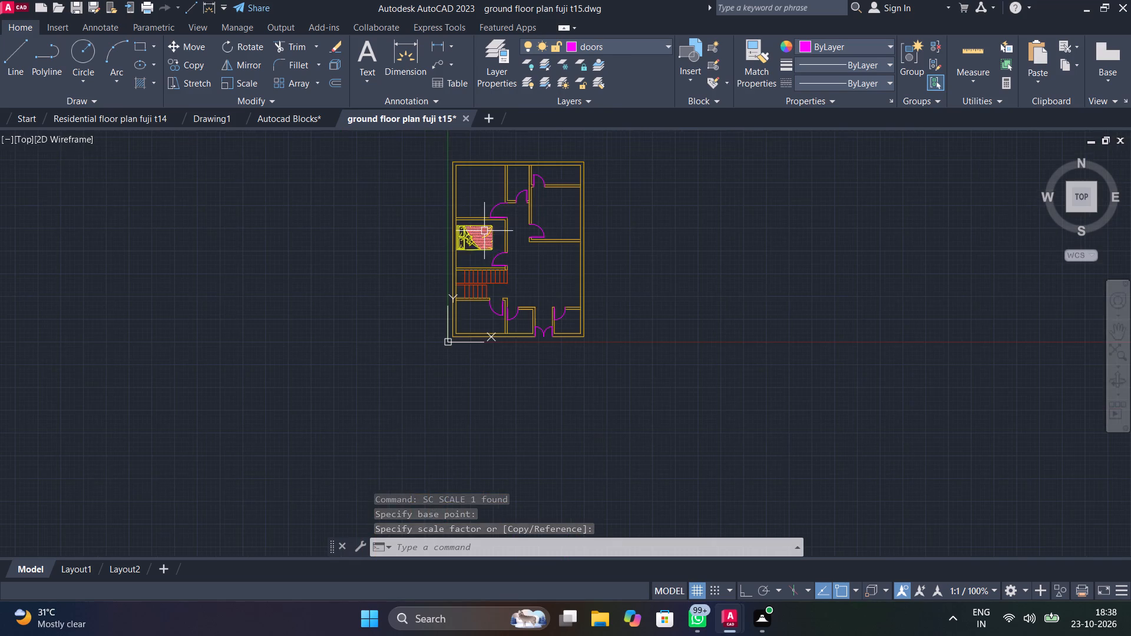
scroll(485, 214, "up", 2)
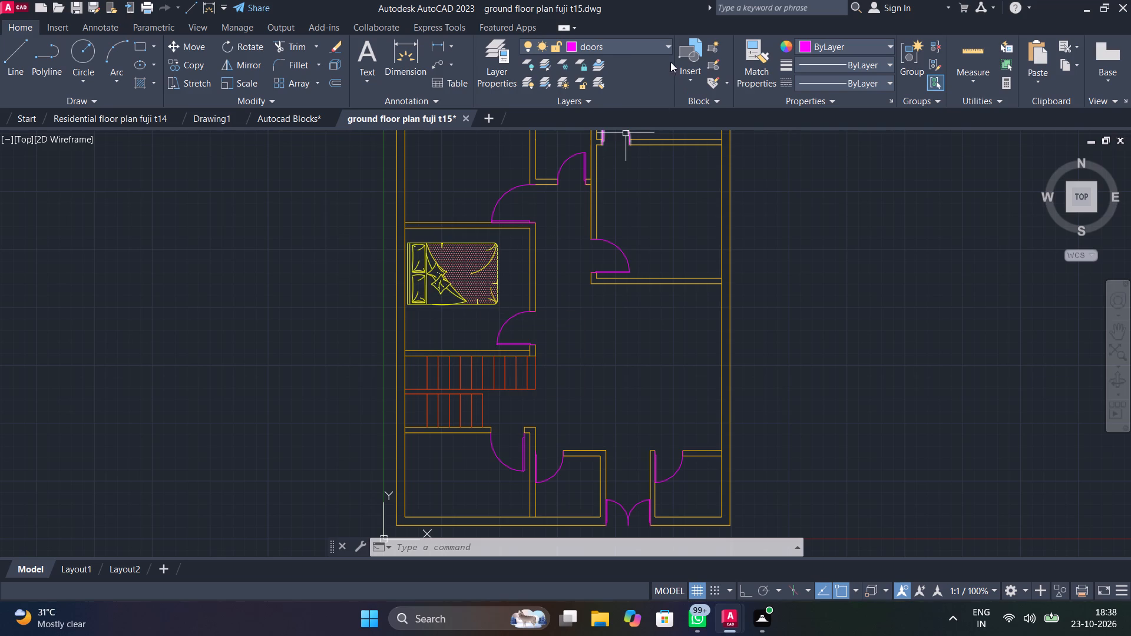
left_click(667, 43)
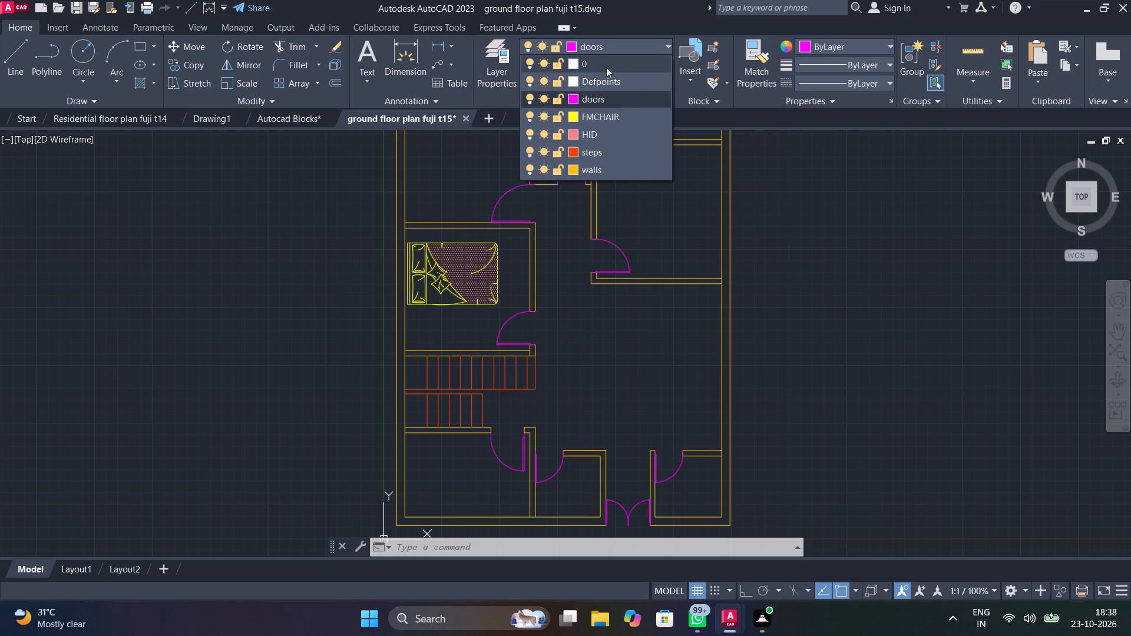
left_click(606, 65)
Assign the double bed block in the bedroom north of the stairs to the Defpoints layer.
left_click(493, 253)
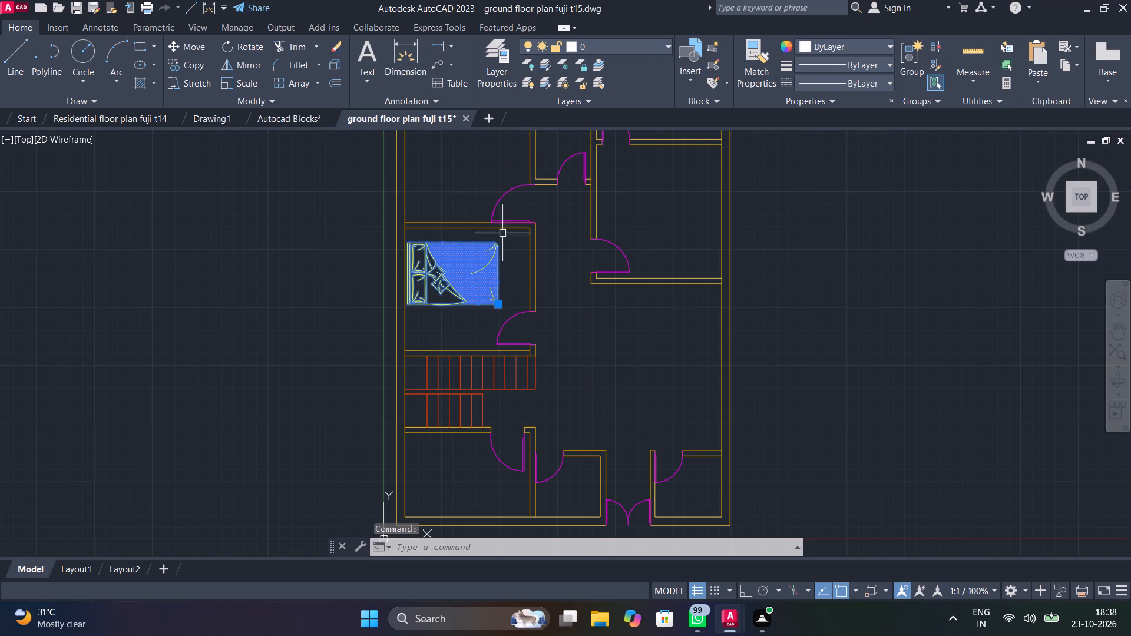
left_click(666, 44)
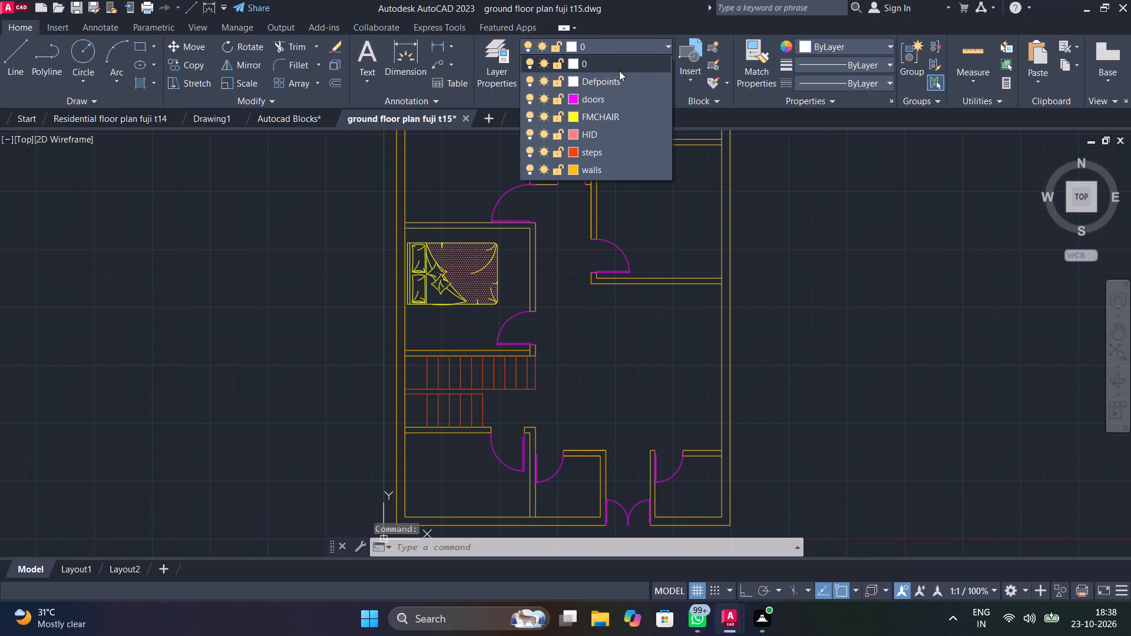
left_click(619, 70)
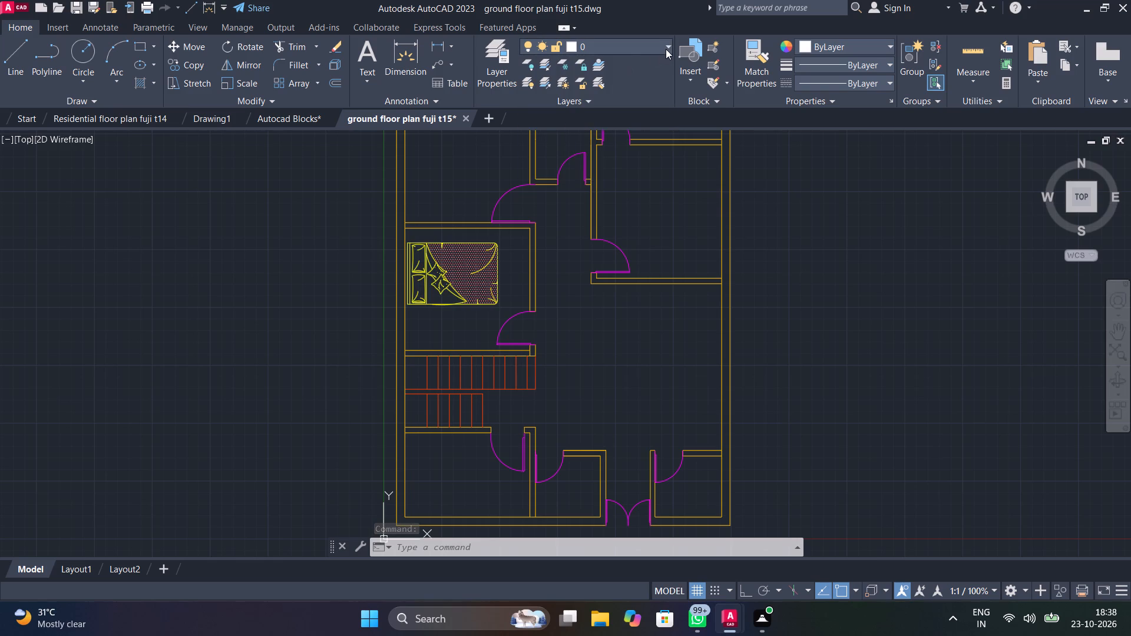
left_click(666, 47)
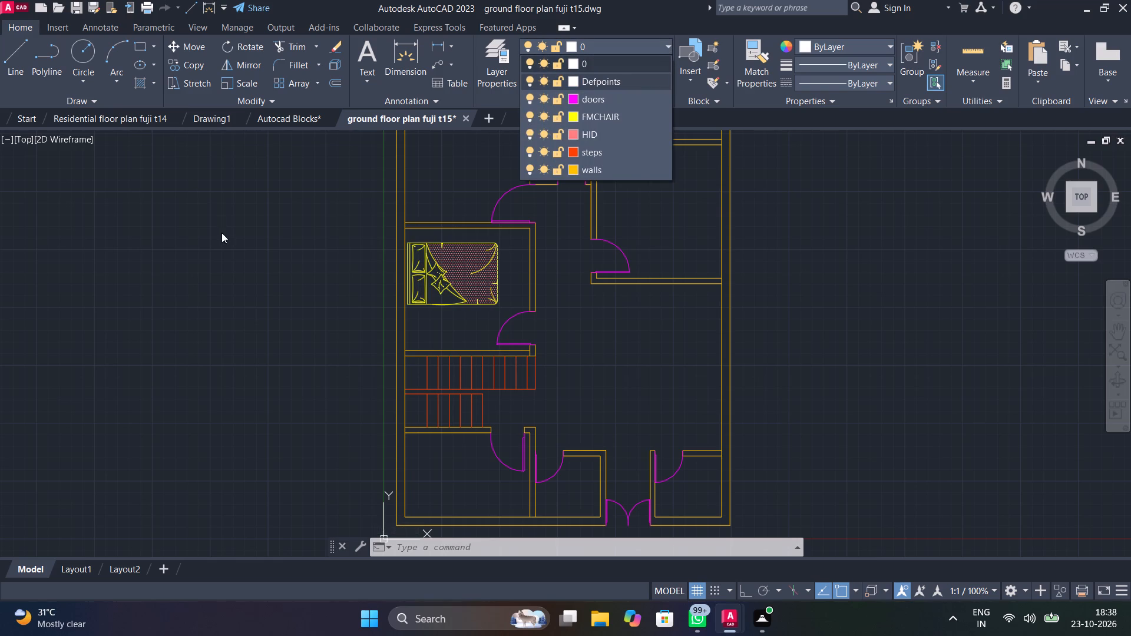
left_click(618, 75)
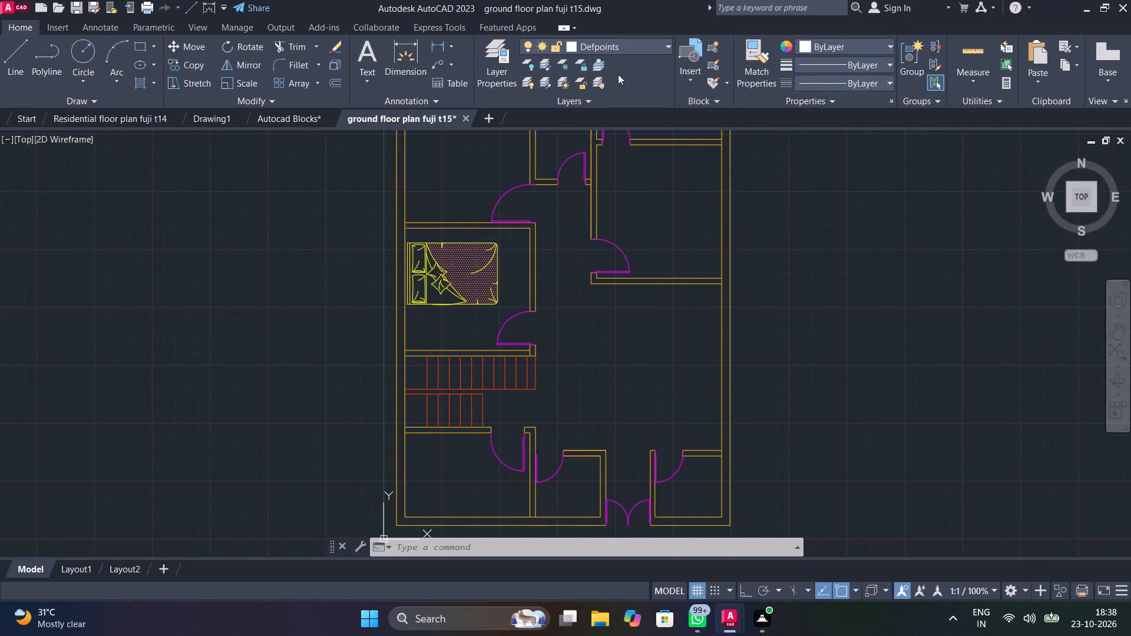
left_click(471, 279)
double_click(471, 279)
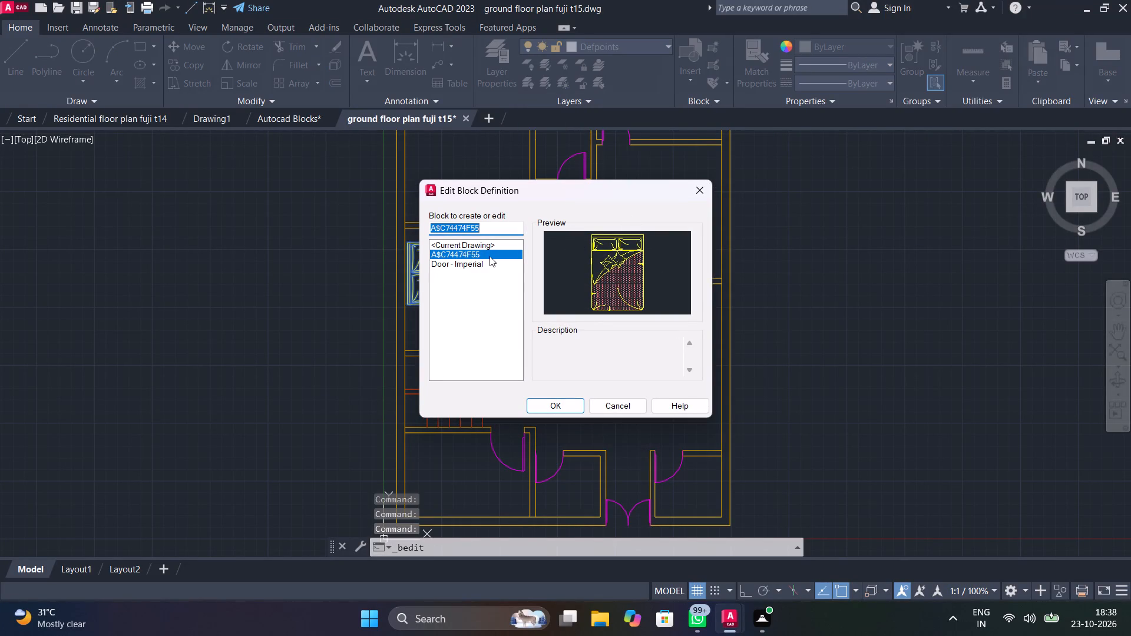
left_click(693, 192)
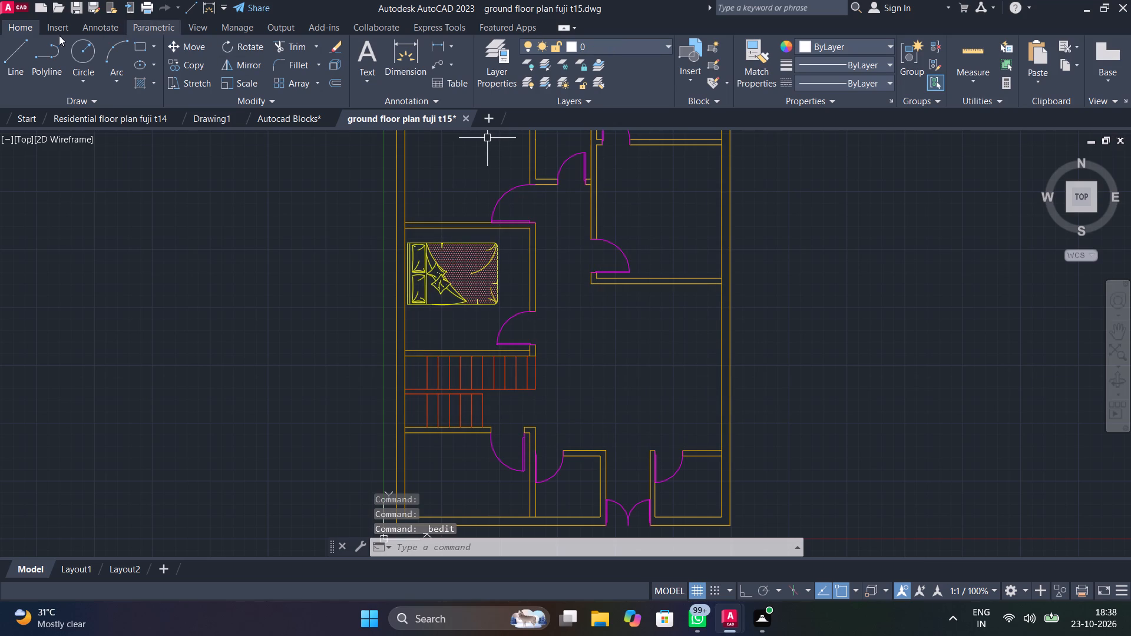
Create a new layer named furniture with dark green index colour 119.
left_click(491, 45)
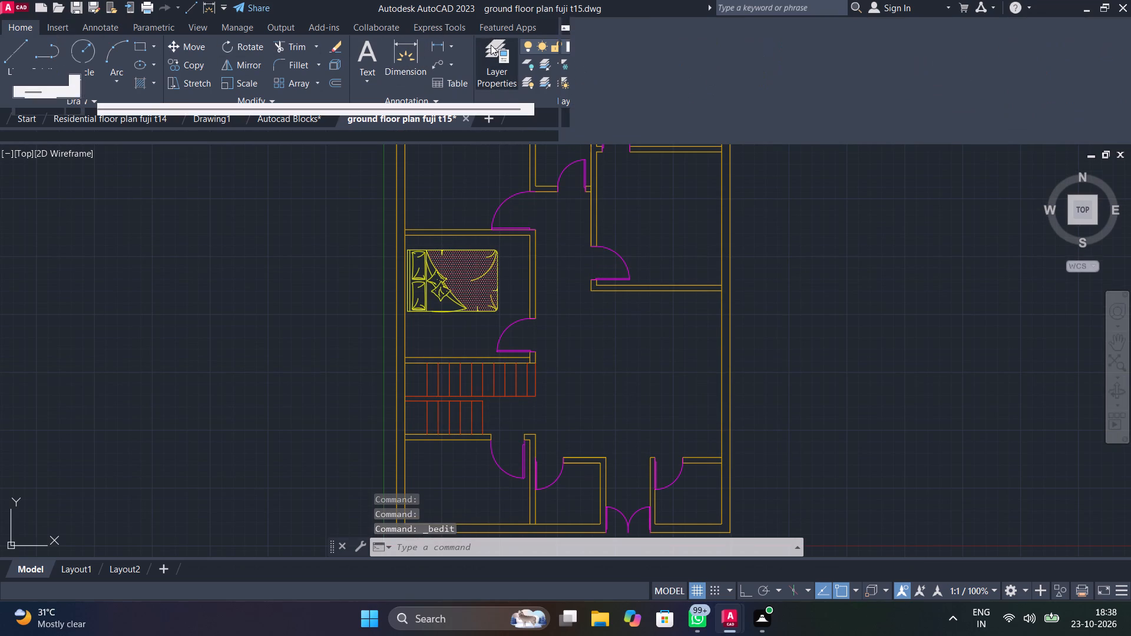
left_click(92, 45)
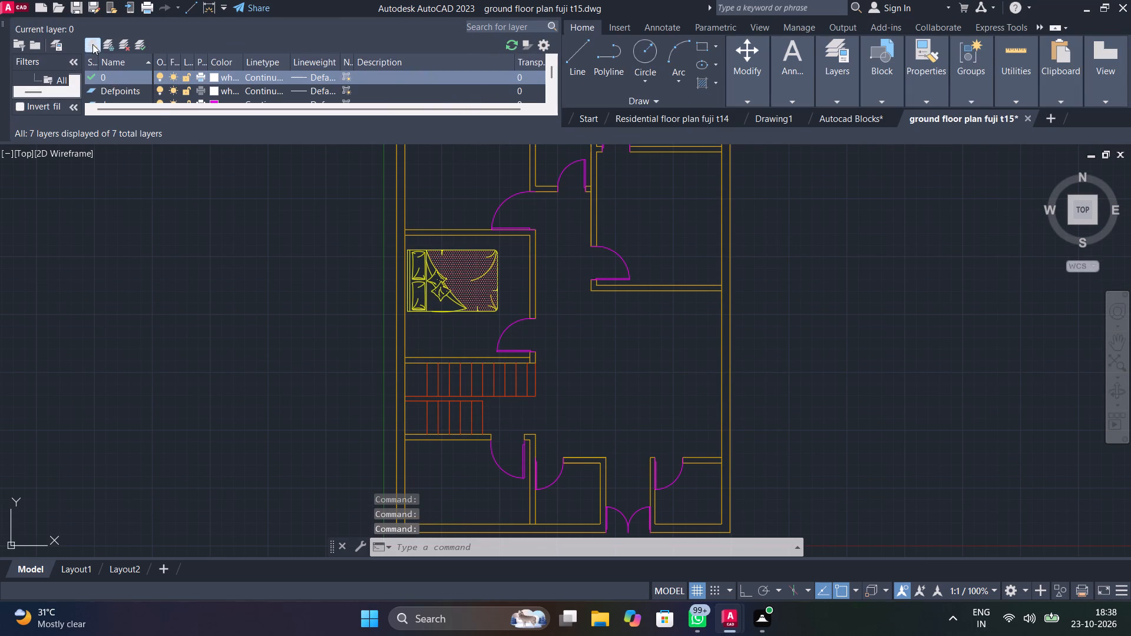
key("BackSpace")
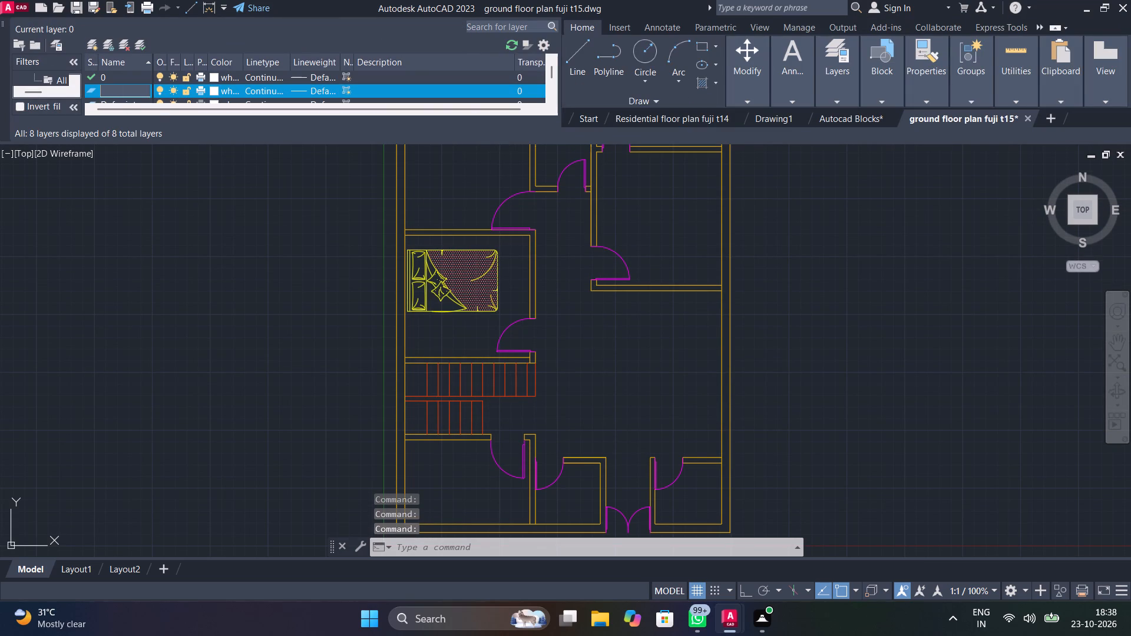
key("BackSpace")
key("BackSpace")
key("BackSpace")
type("fur")
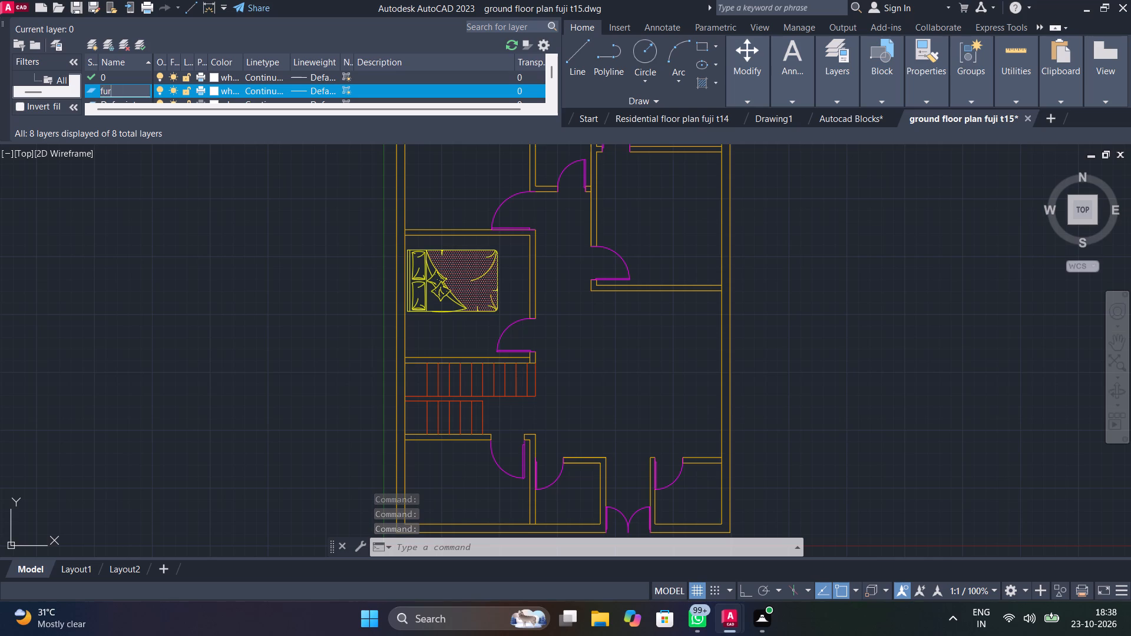
type("niture")
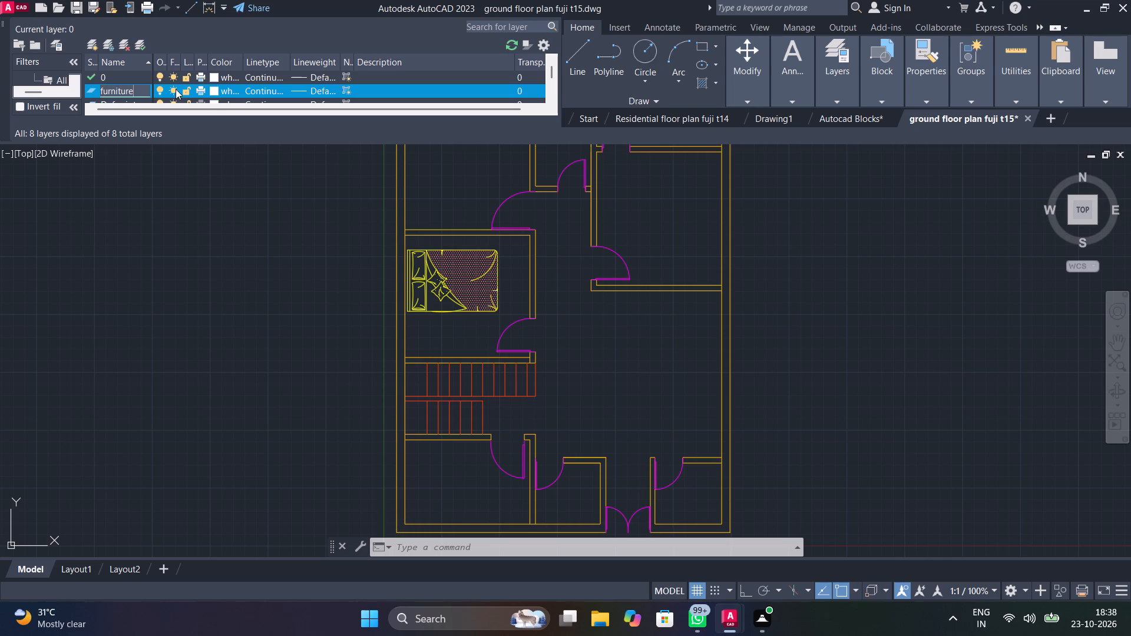
left_click(213, 92)
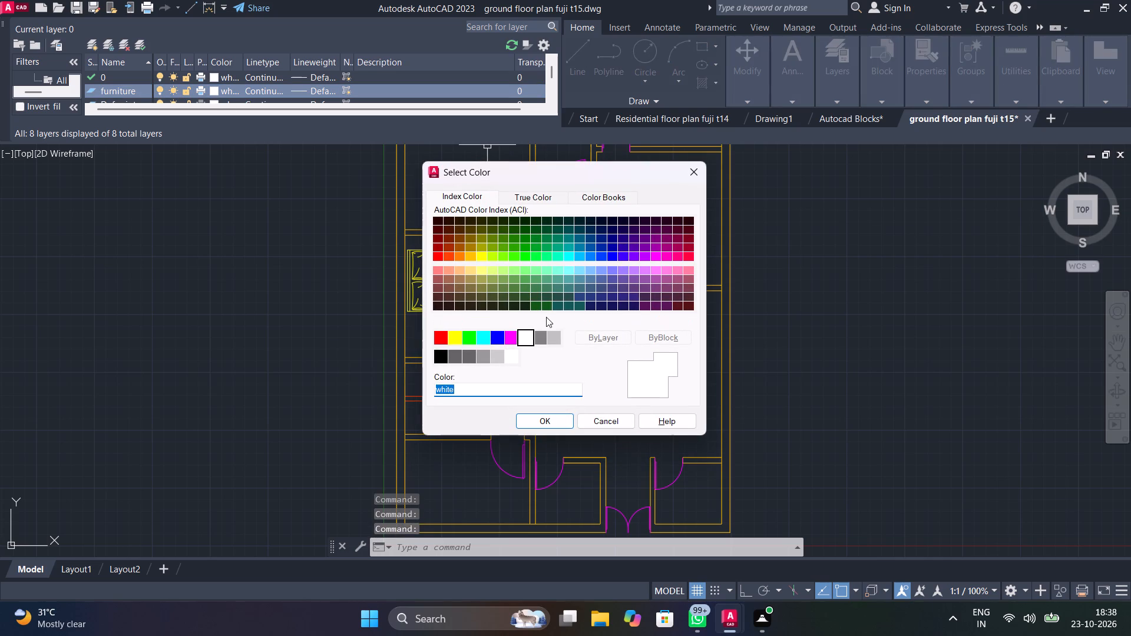
left_click(547, 306)
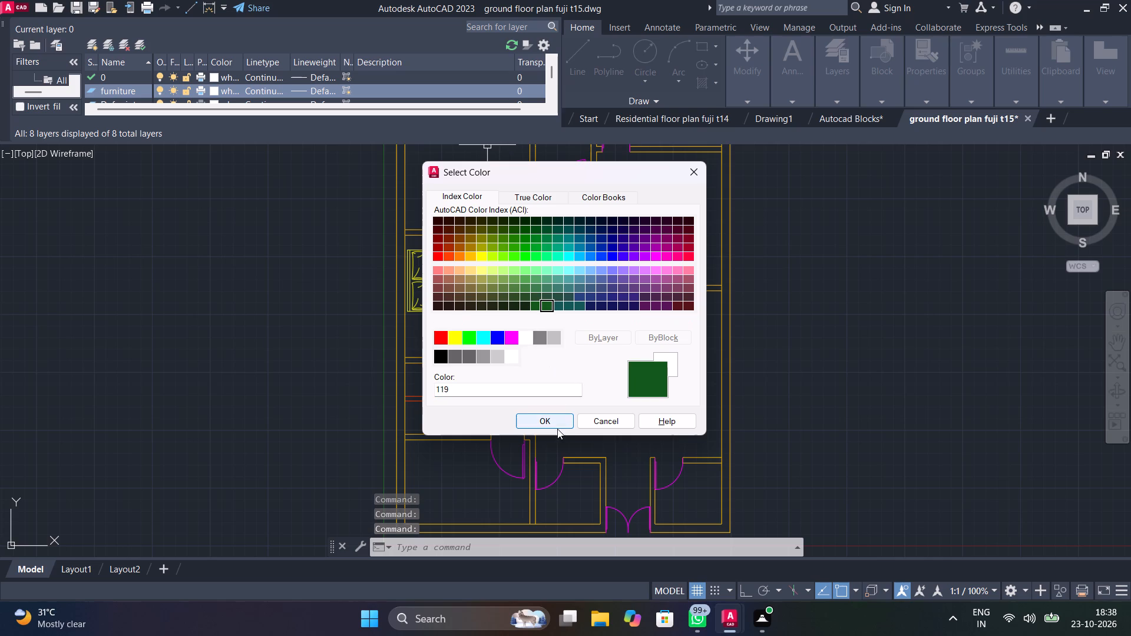
left_click(559, 423)
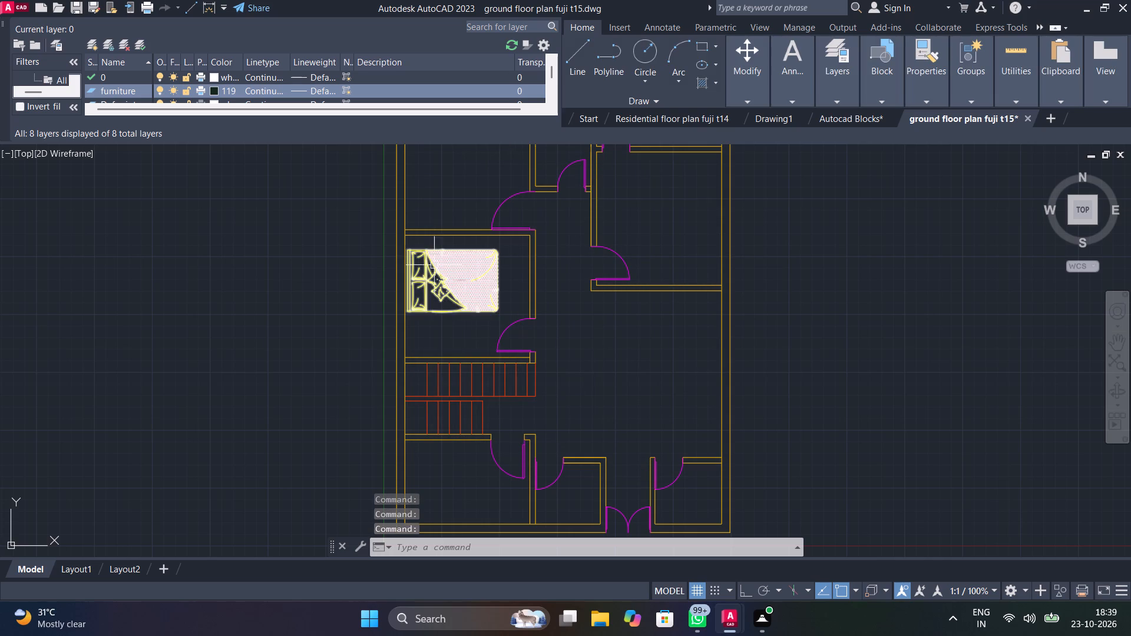
left_click(2, 19)
left_click(5, 26)
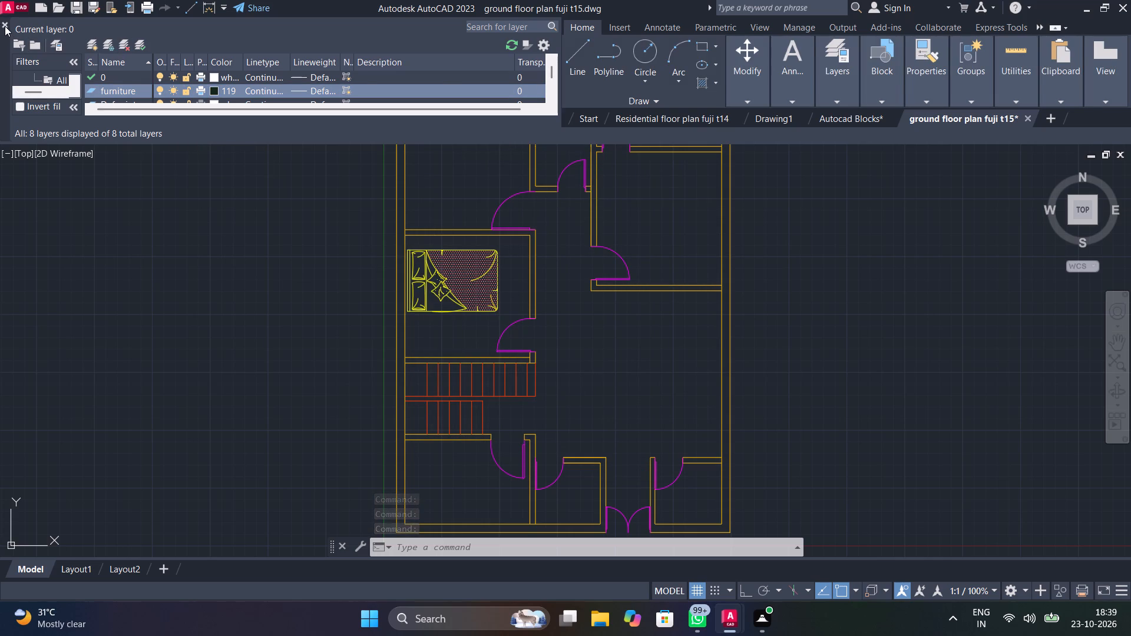
Assign the double bed block to the furniture layer and clear the selection.
left_click(491, 269)
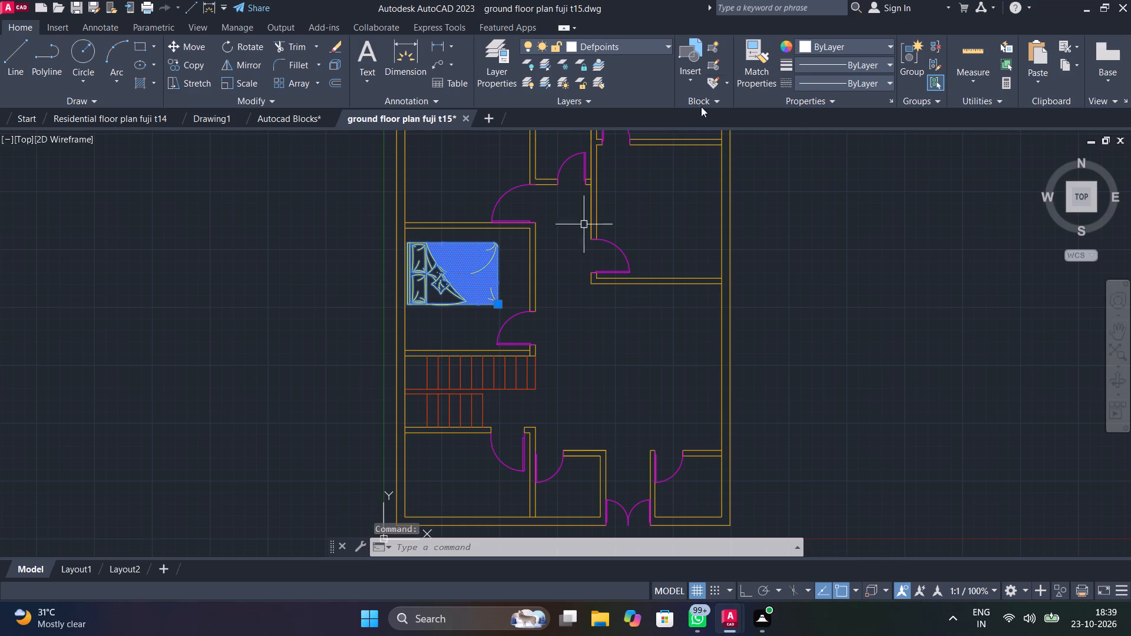
left_click(664, 45)
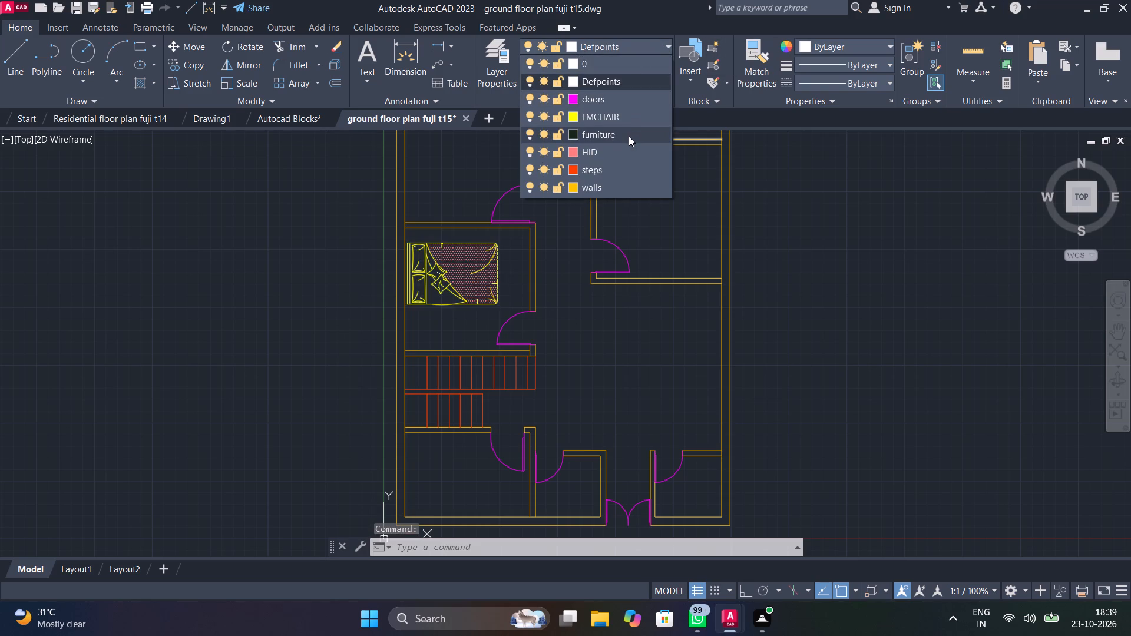
left_click(629, 135)
left_click(282, 308)
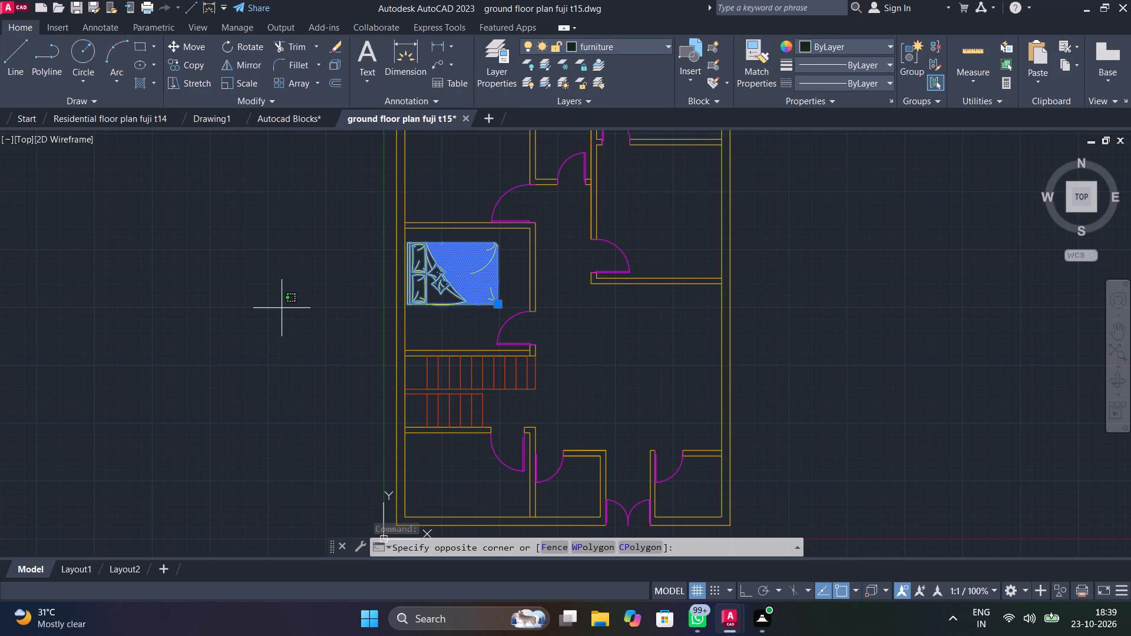
key("Escape")
left_click(282, 308)
key("Escape")
left_click(286, 345)
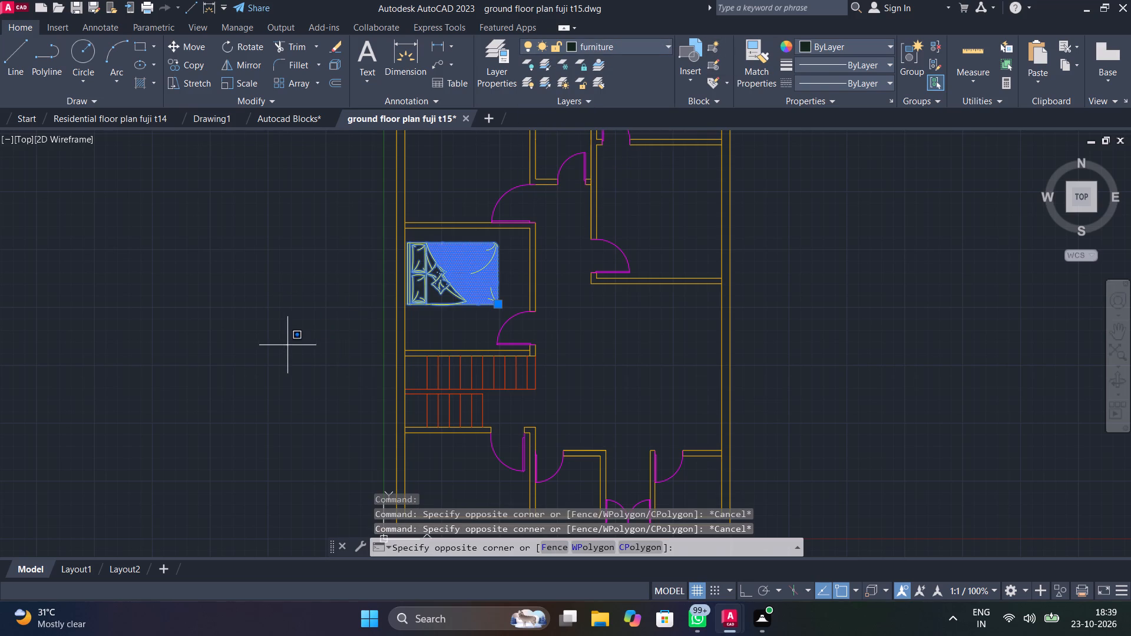
left_click(338, 299)
key("Escape")
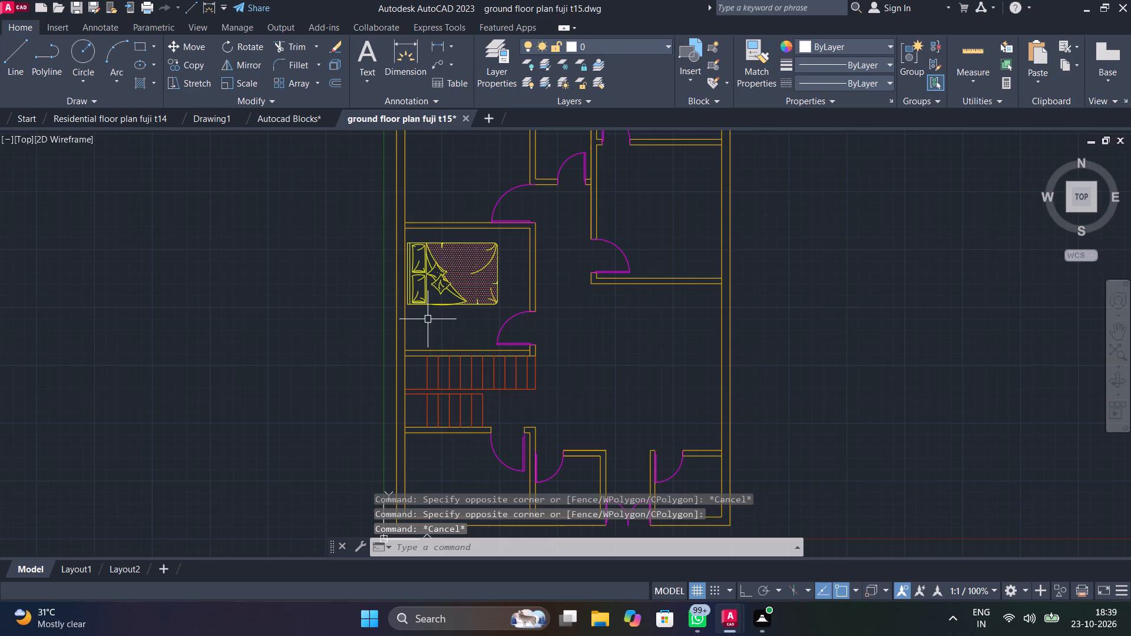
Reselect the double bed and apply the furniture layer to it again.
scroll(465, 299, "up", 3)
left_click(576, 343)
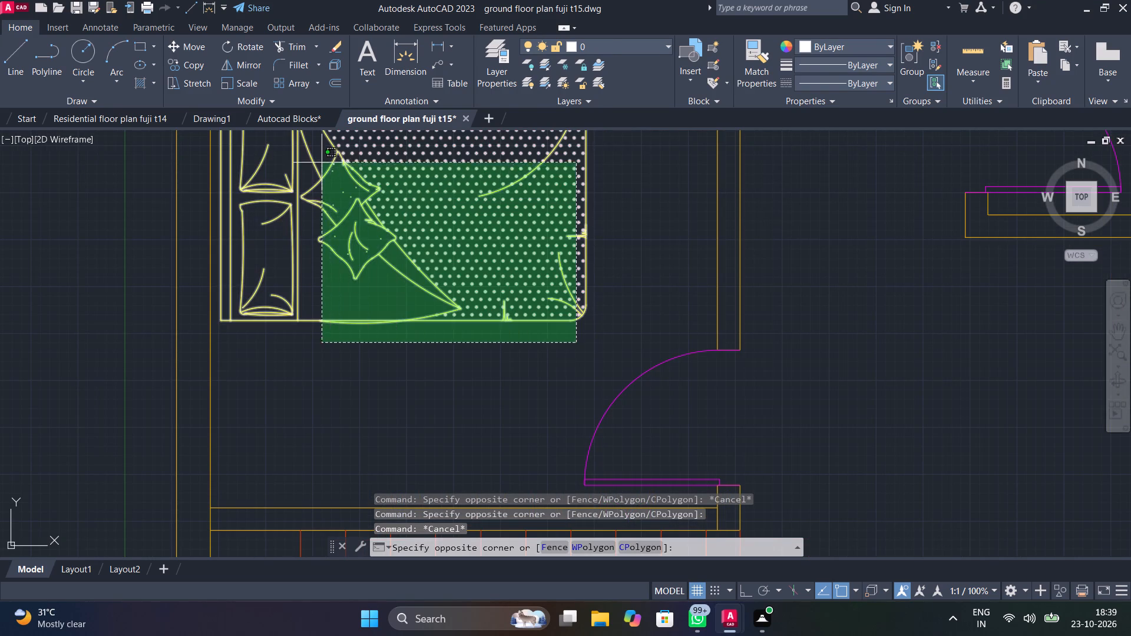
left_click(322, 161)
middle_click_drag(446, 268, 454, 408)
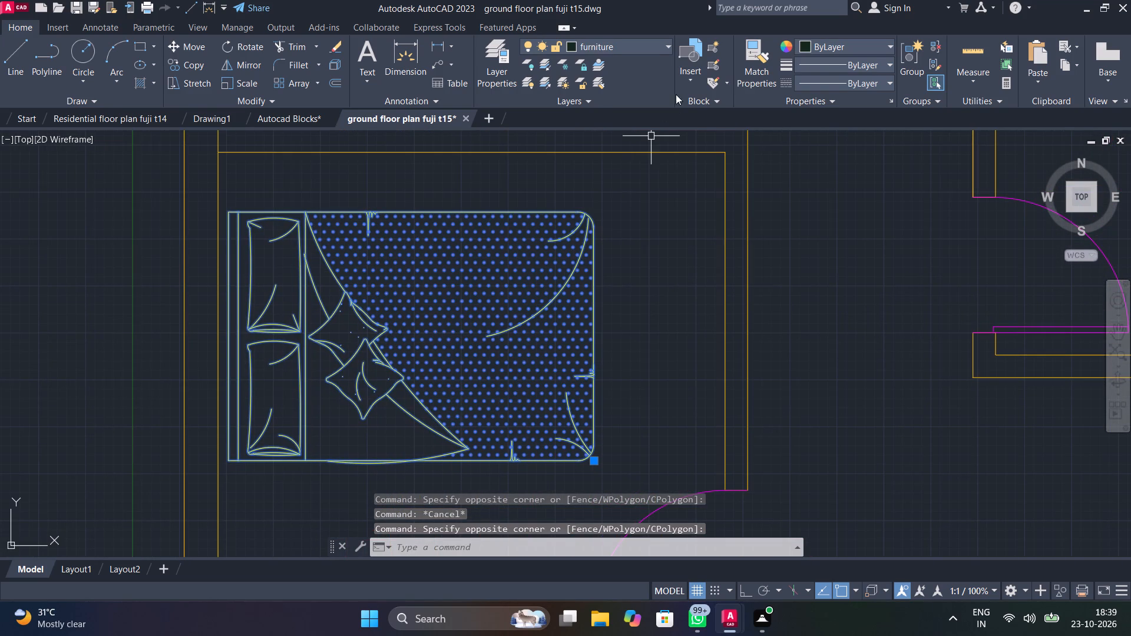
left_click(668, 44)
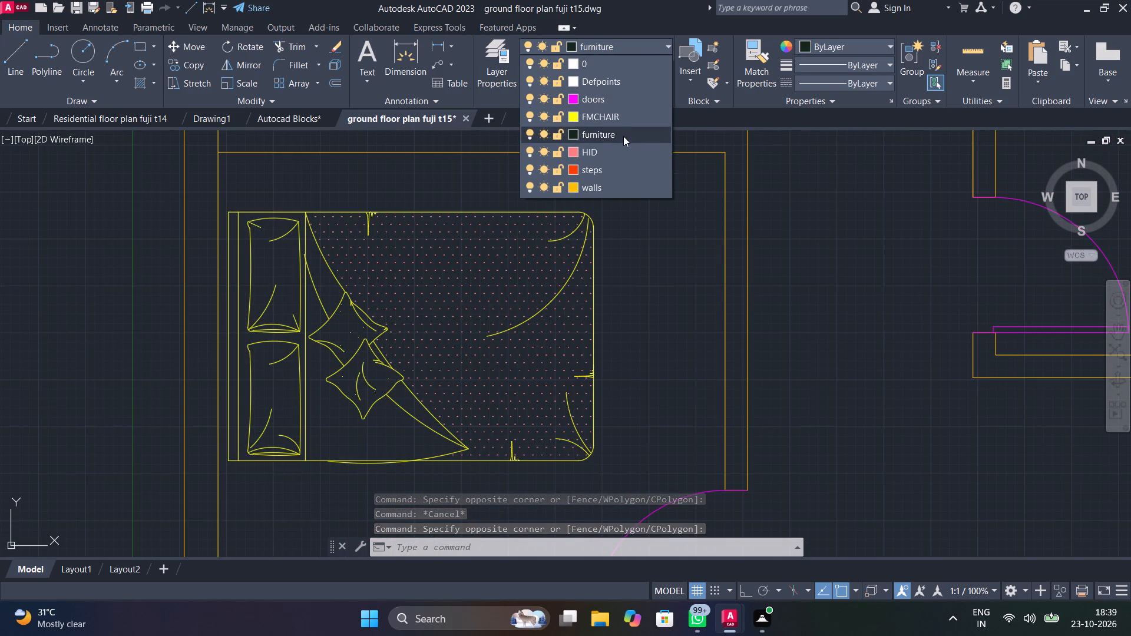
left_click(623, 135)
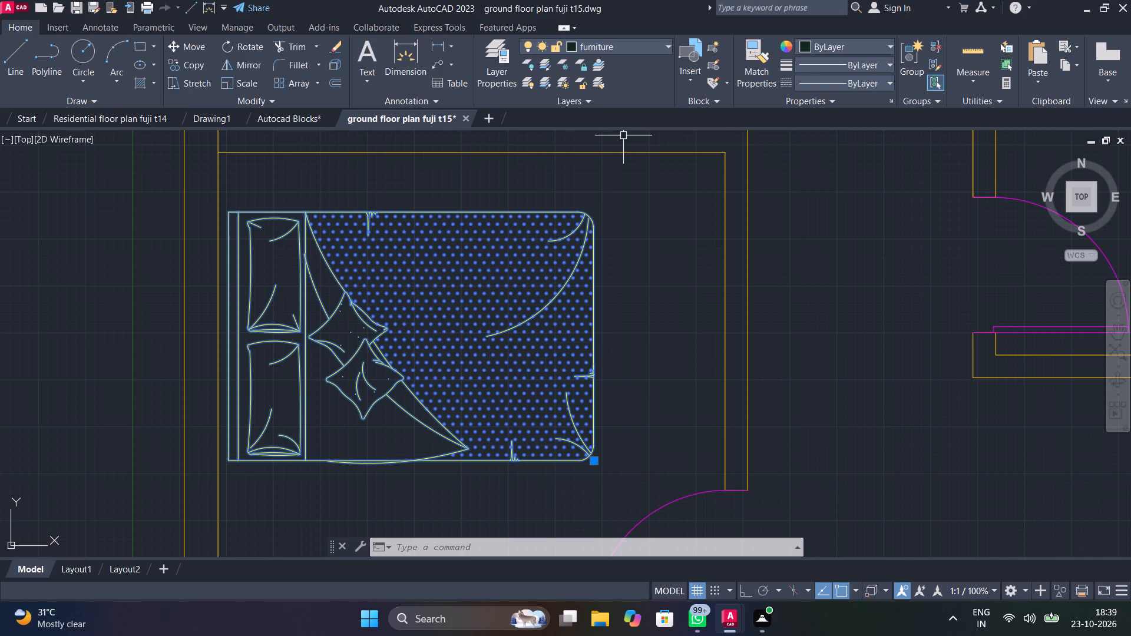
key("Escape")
Copy the double bed block with two bedside tables and a foot bench from the Autocad Blocks drawing and paste it east of the ground floor plan.
scroll(422, 322, "down", 3)
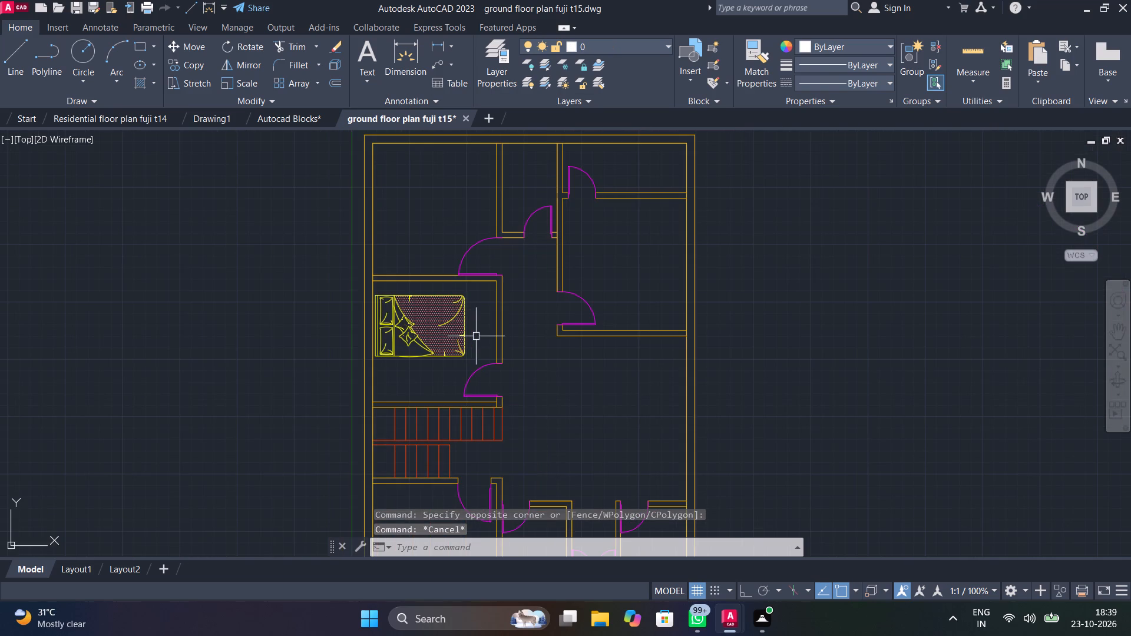
scroll(477, 336, "down", 1)
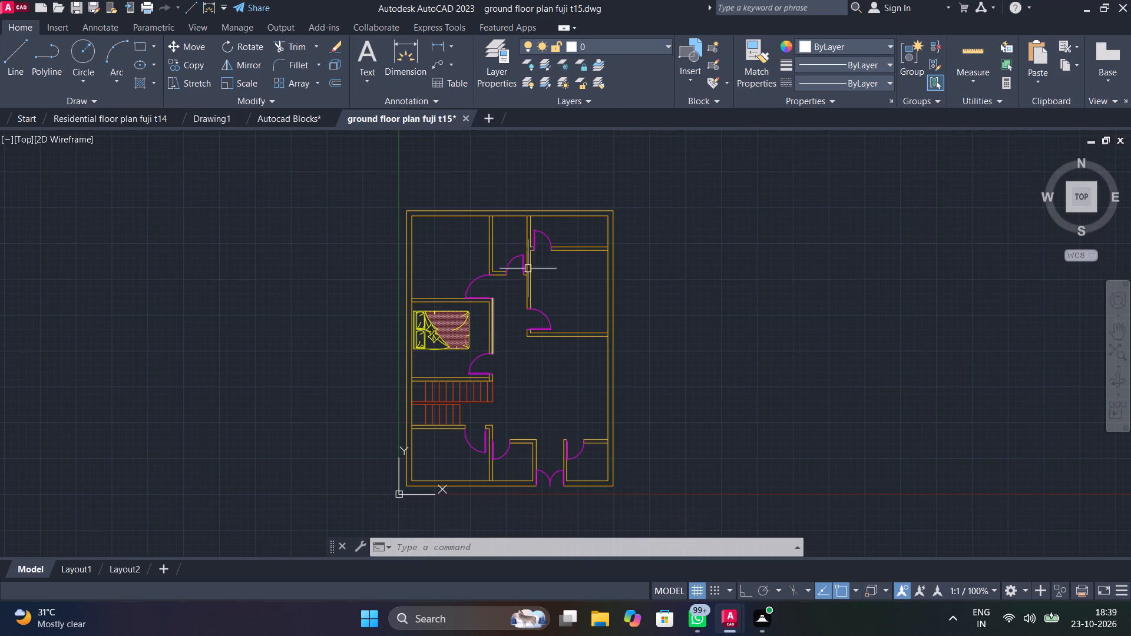
left_click(303, 123)
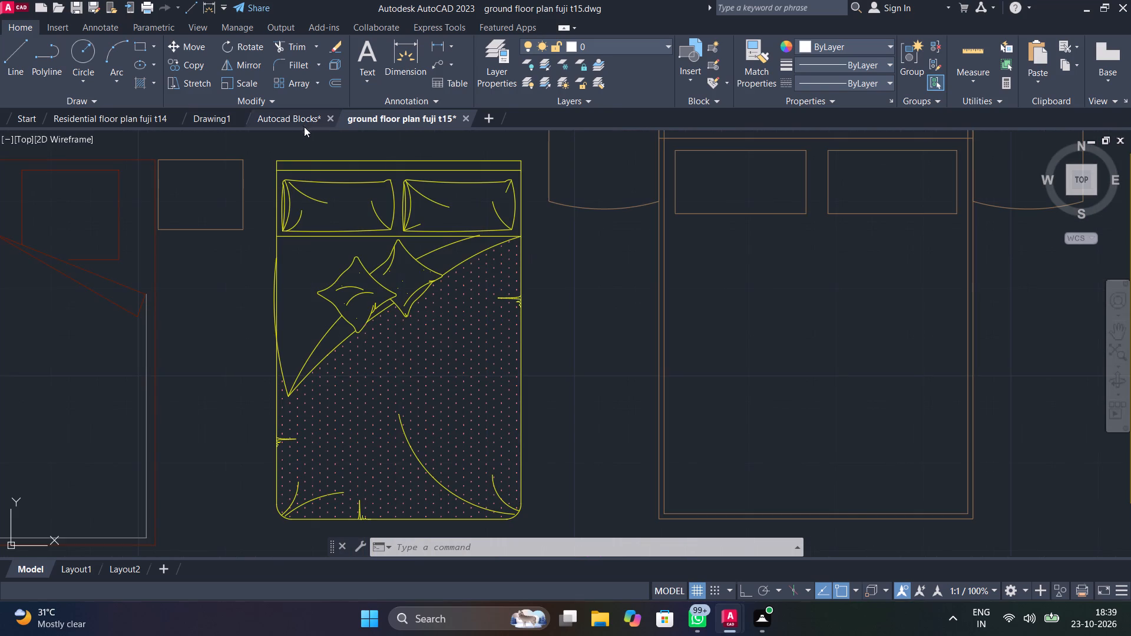
scroll(522, 367, "down", 3)
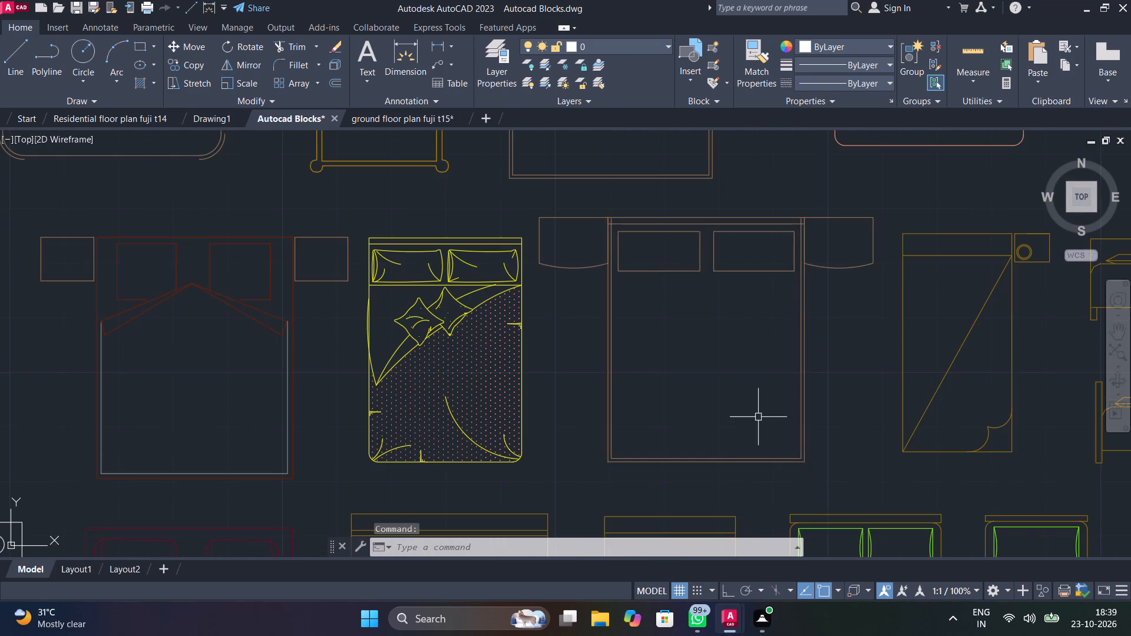
scroll(758, 416, "down", 3)
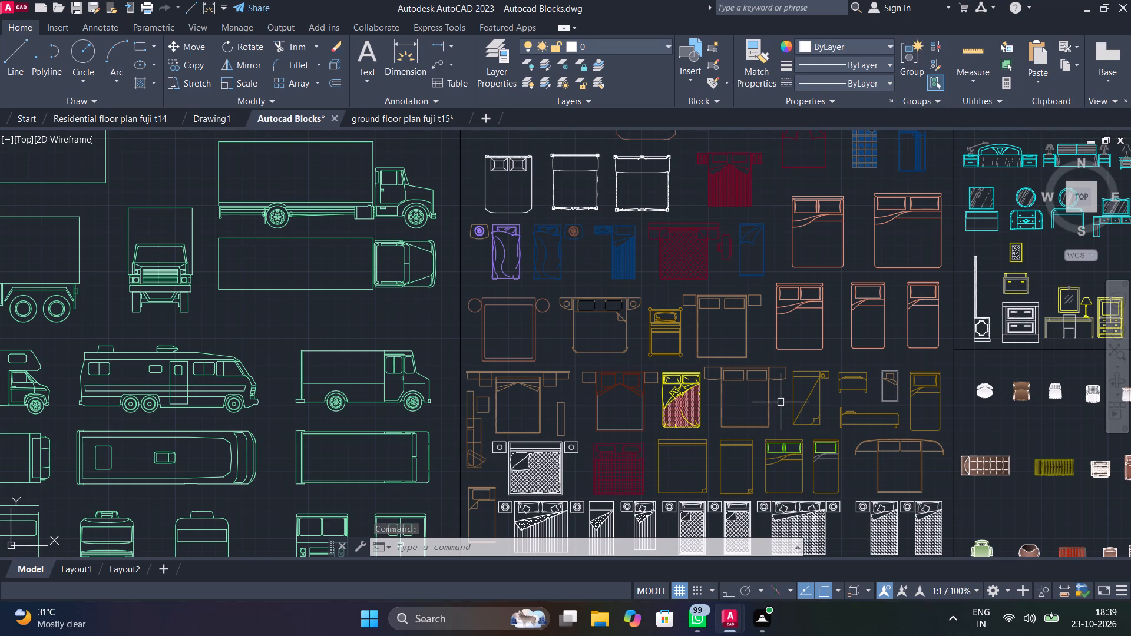
middle_click_drag(792, 409, 667, 209)
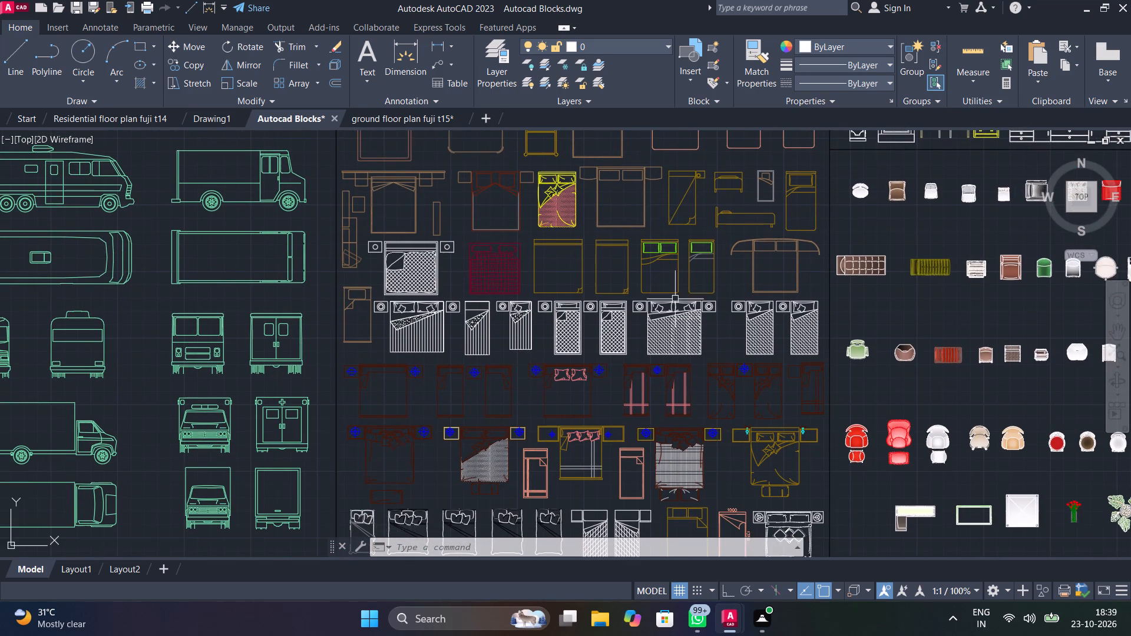
middle_click_drag(662, 392, 626, 260)
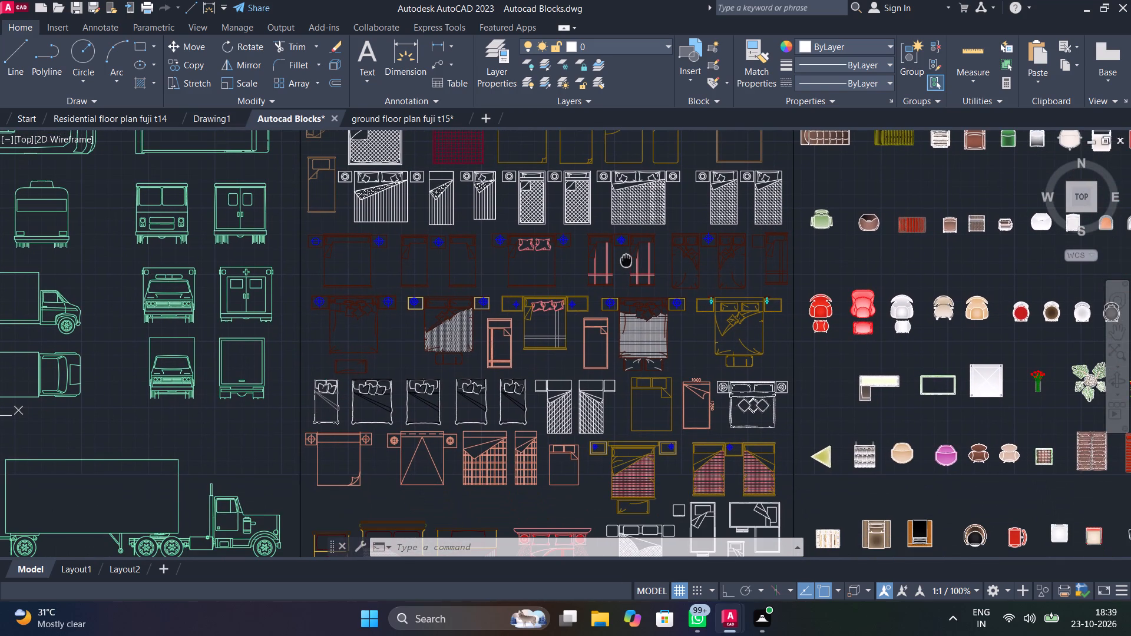
middle_click_drag(626, 260, 475, 316)
left_click(591, 372)
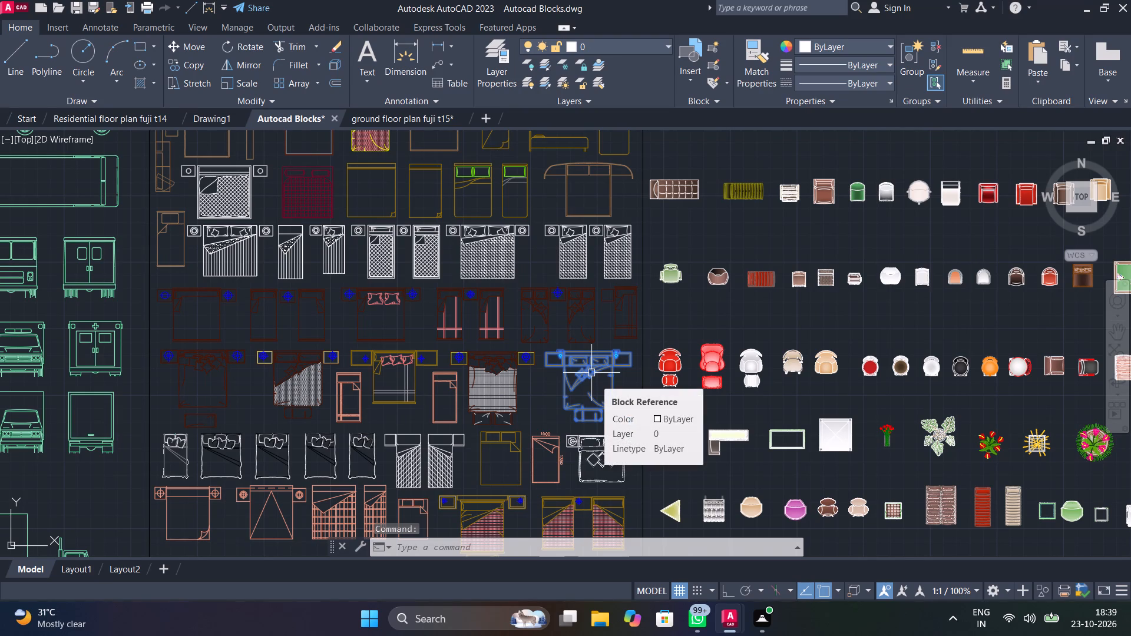
key("ctrl+c")
left_click(406, 115)
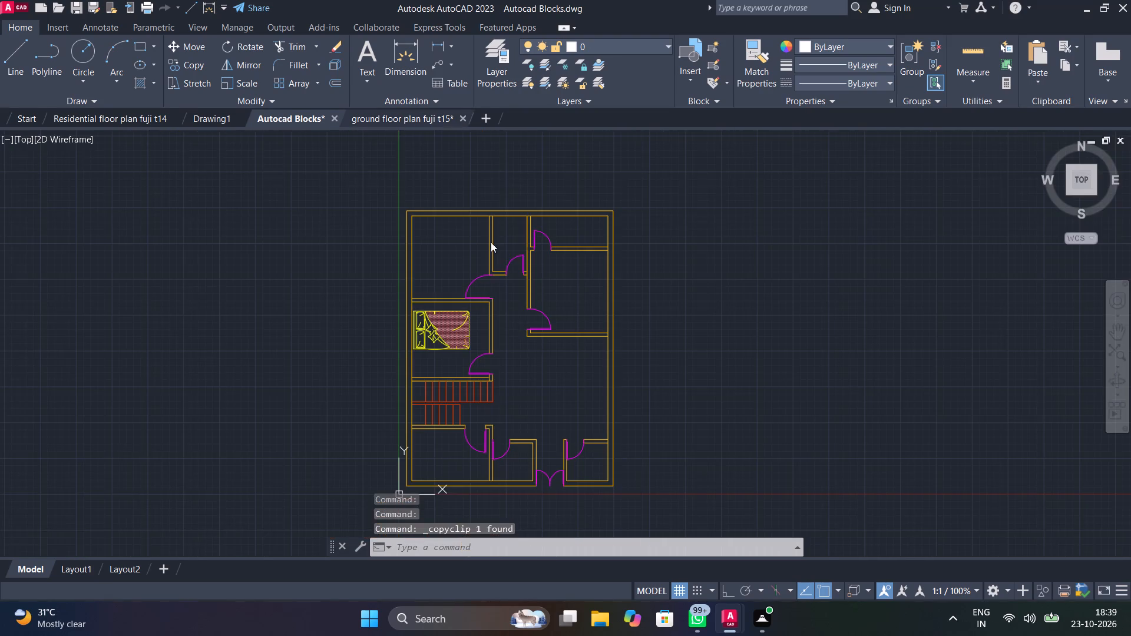
key("ctrl+v")
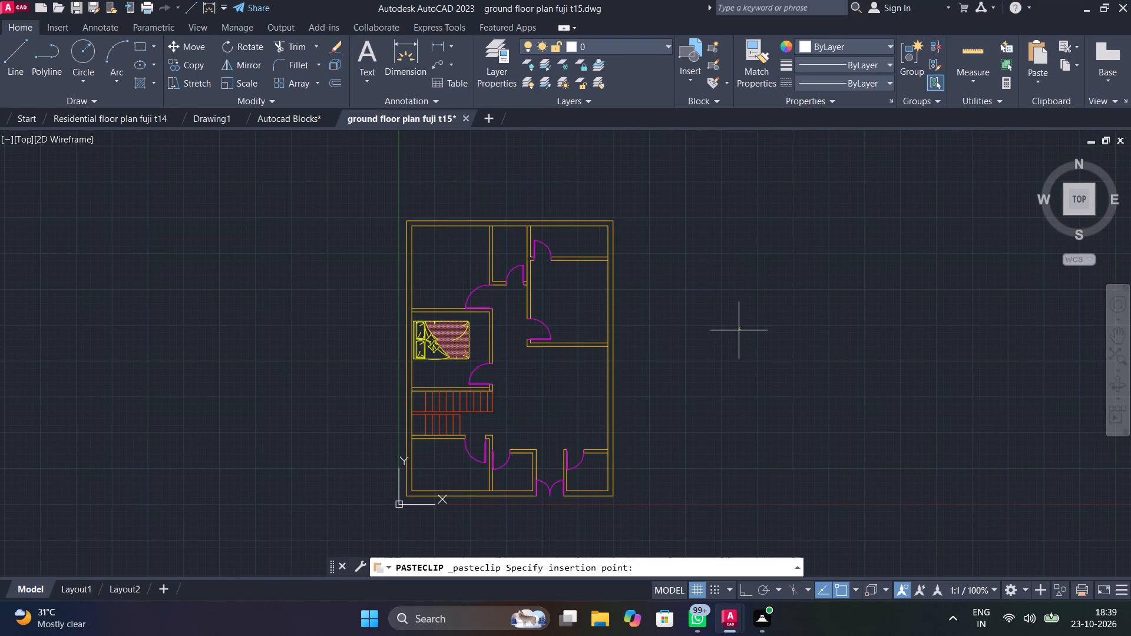
left_click(725, 302)
Rotate the pasted bed block a quarter turn so that its headboard faces east.
scroll(733, 300, "up", 7)
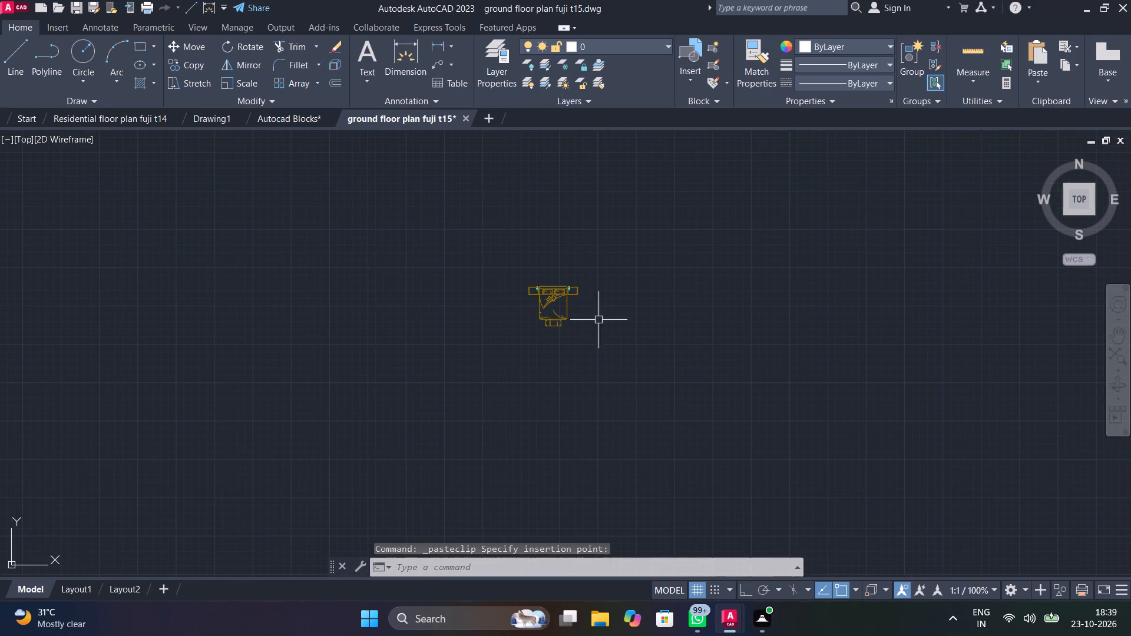
scroll(579, 313, "up", 3)
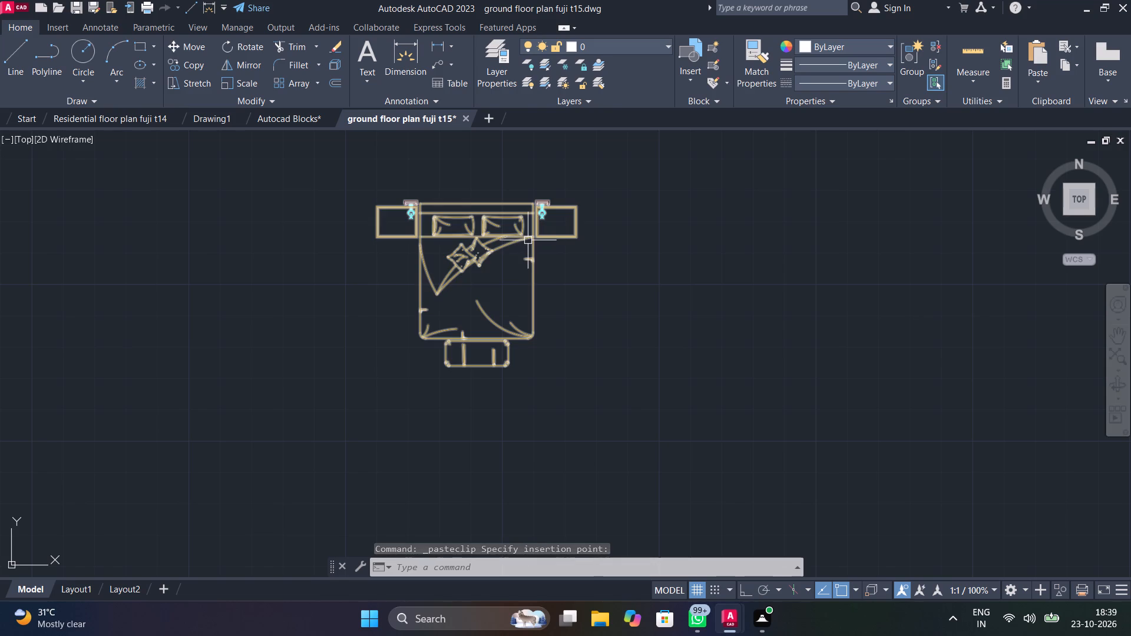
left_click(528, 240)
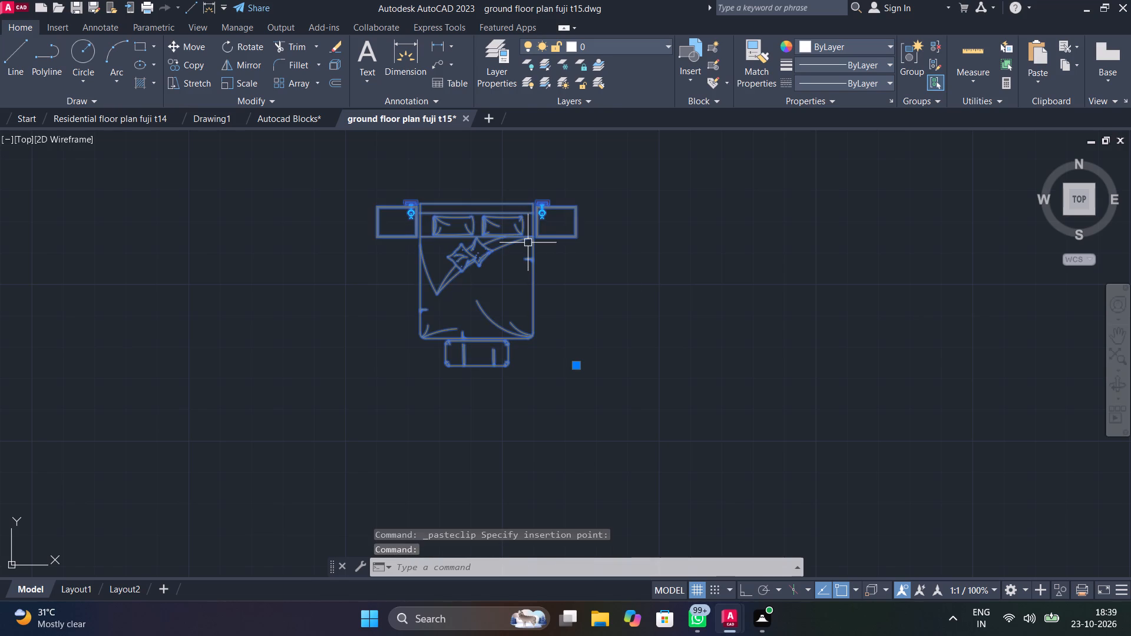
type("ro")
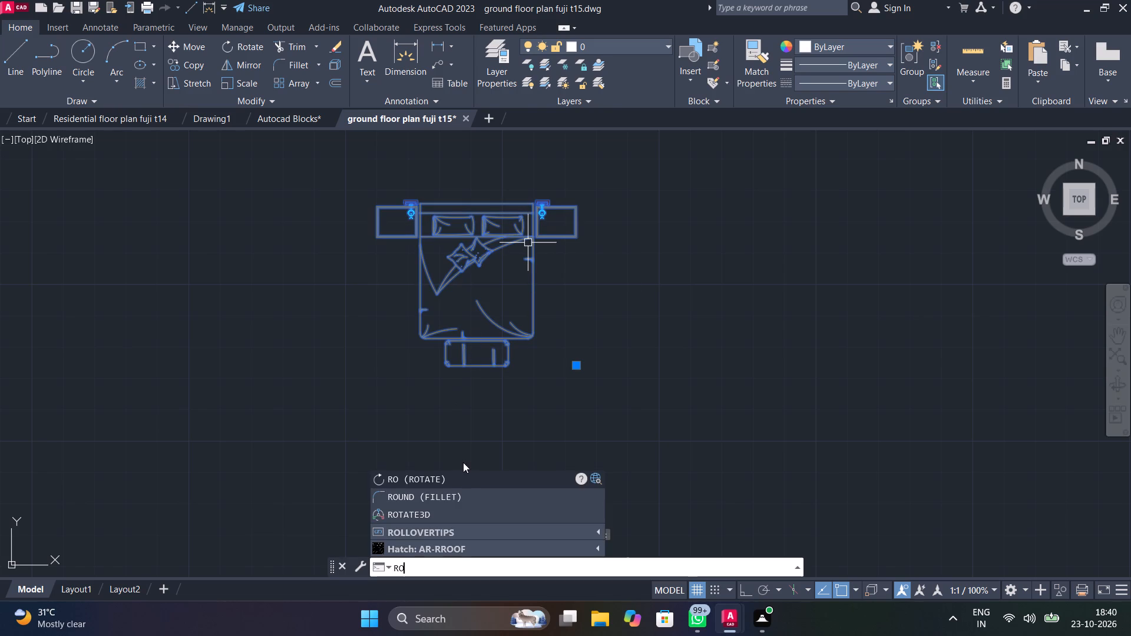
left_click(468, 475)
left_click(579, 238)
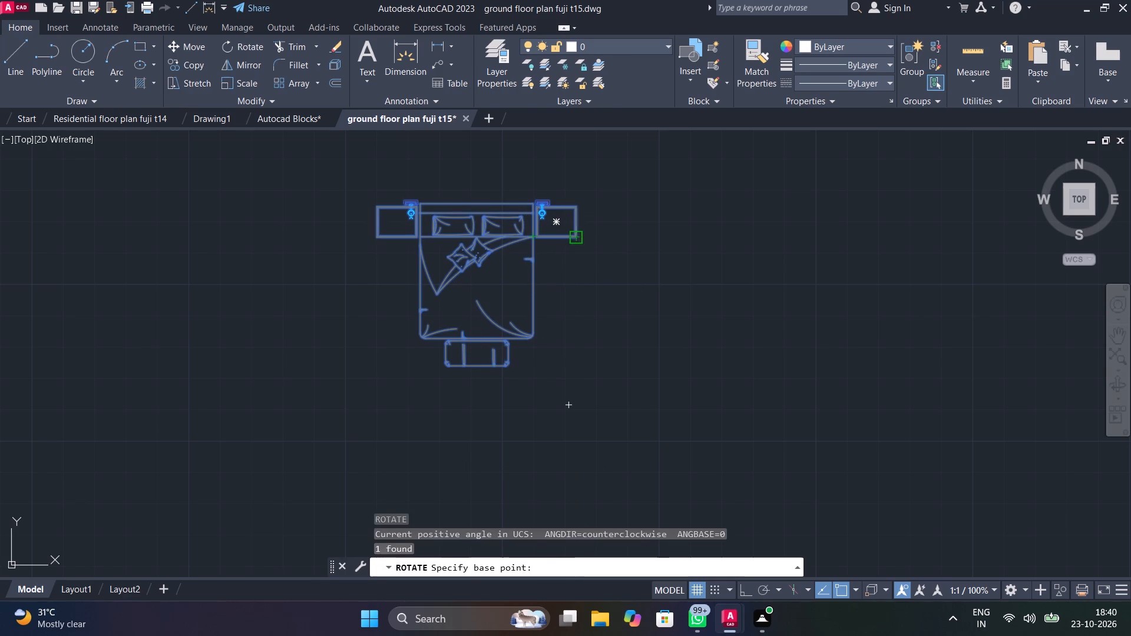
left_click(581, 366)
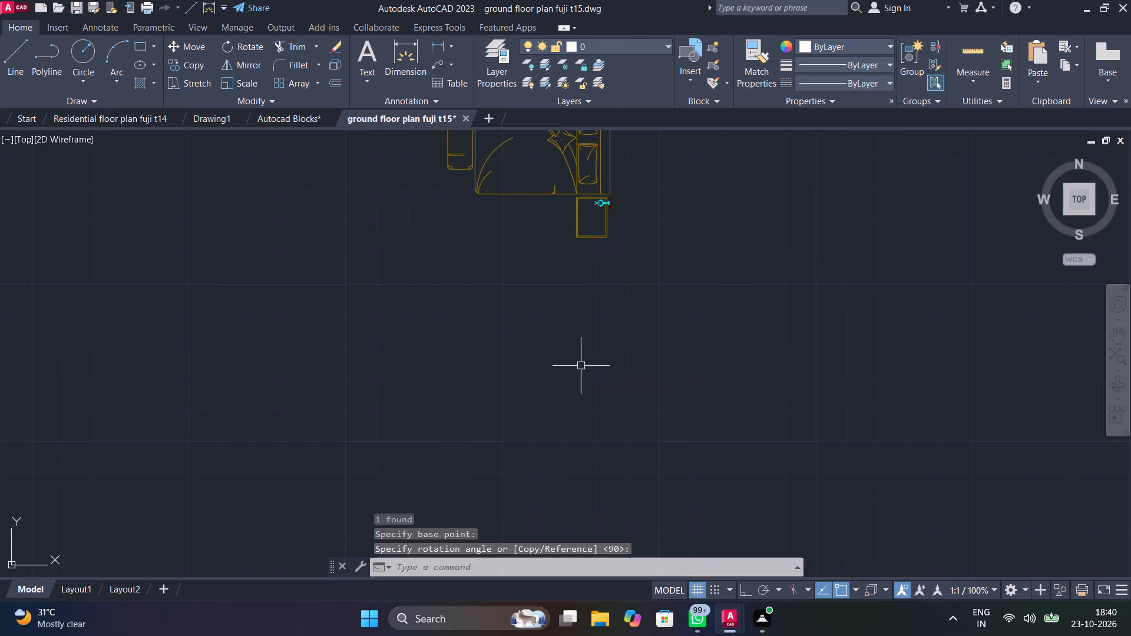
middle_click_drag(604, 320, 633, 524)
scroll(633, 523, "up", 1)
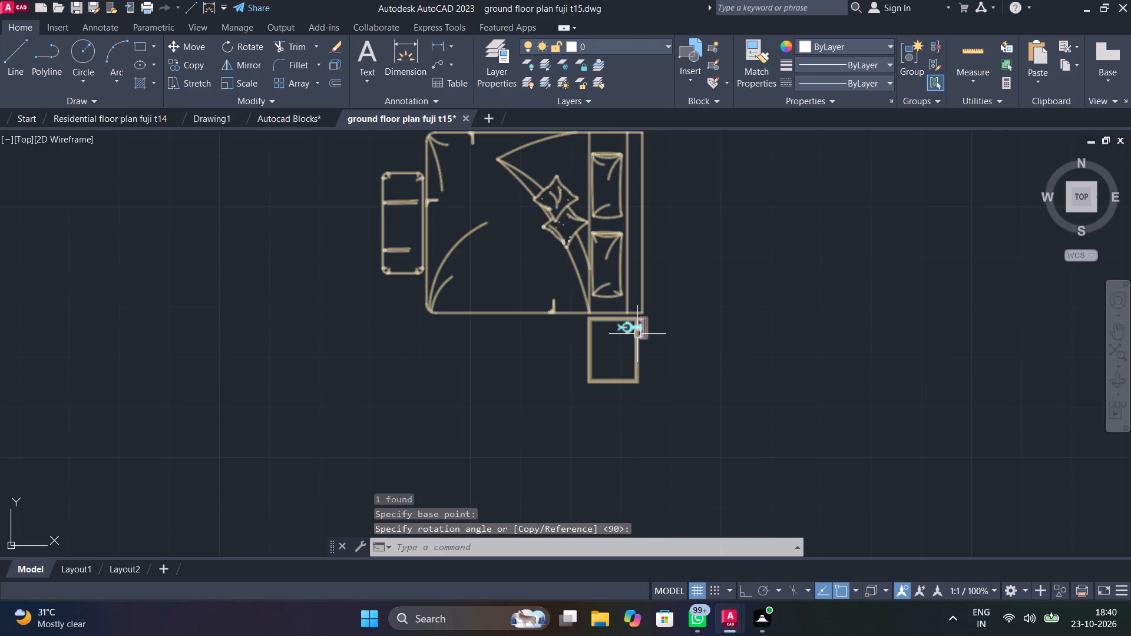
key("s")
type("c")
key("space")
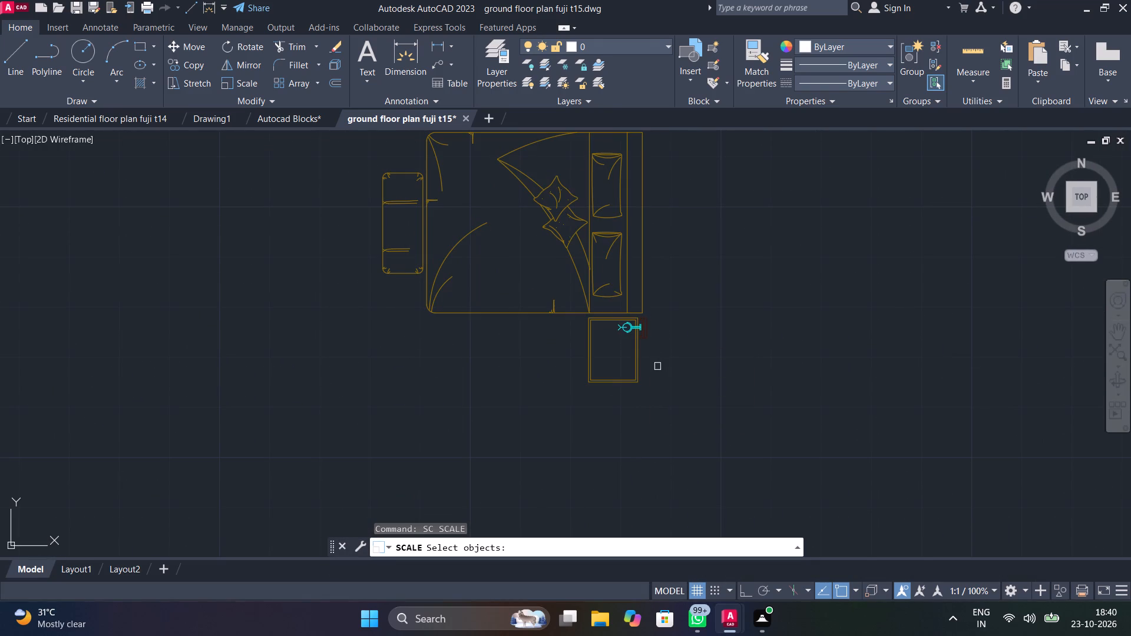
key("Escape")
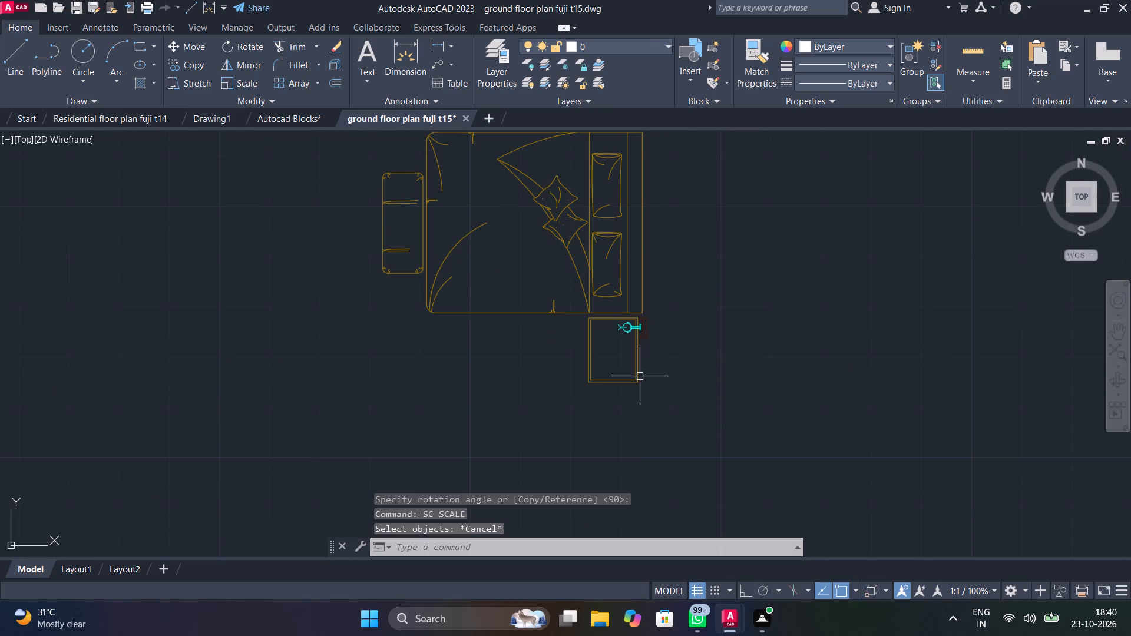
Enlarge the rotated bed block freehand with Scale, using the outer corner of its south bedside table as base point.
left_click(640, 375)
type("sc")
key("space")
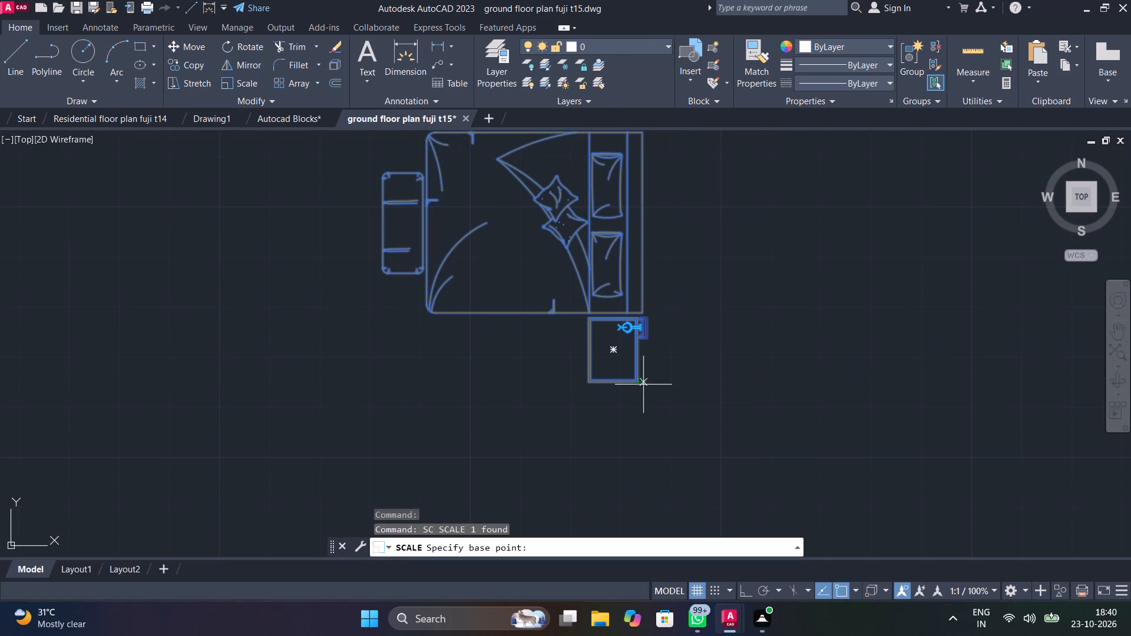
left_click(643, 387)
scroll(533, 352, "down", 5)
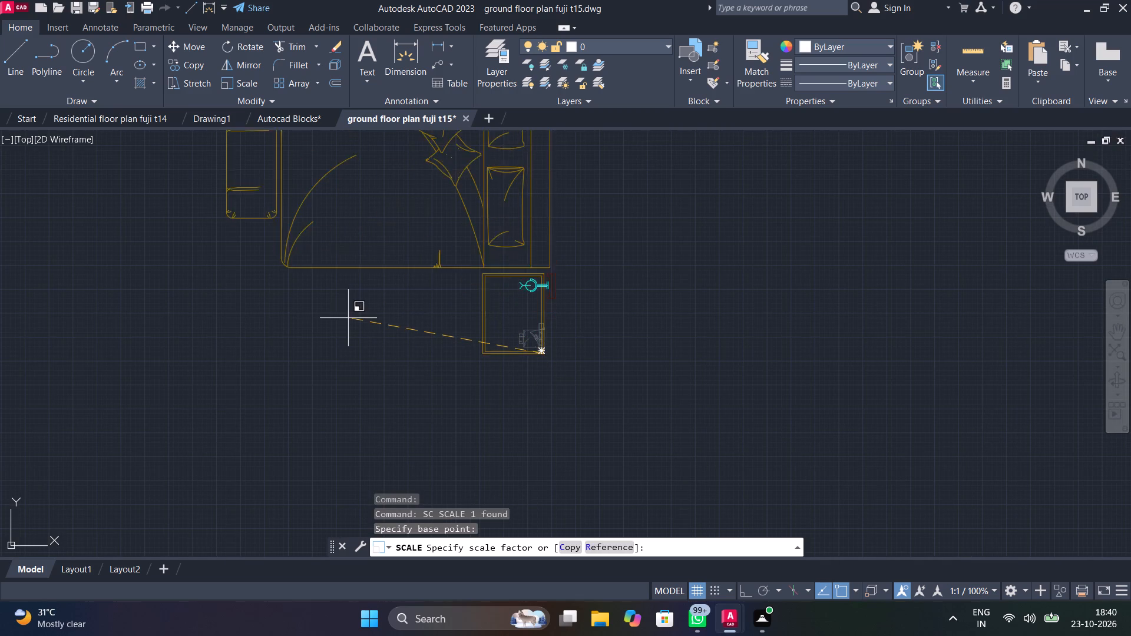
left_click(313, 314)
Move the bed block into the large bedroom on the plan's east side, with its headboard close to the east outer wall.
scroll(407, 357, "down", 5)
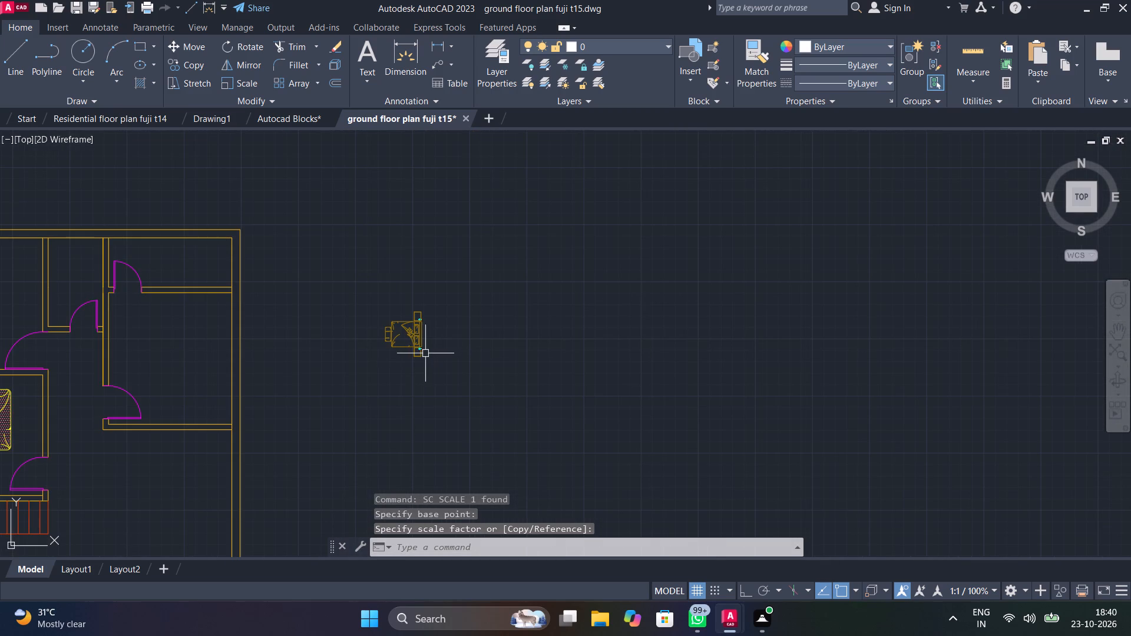
scroll(419, 346, "up", 2)
left_click(421, 372)
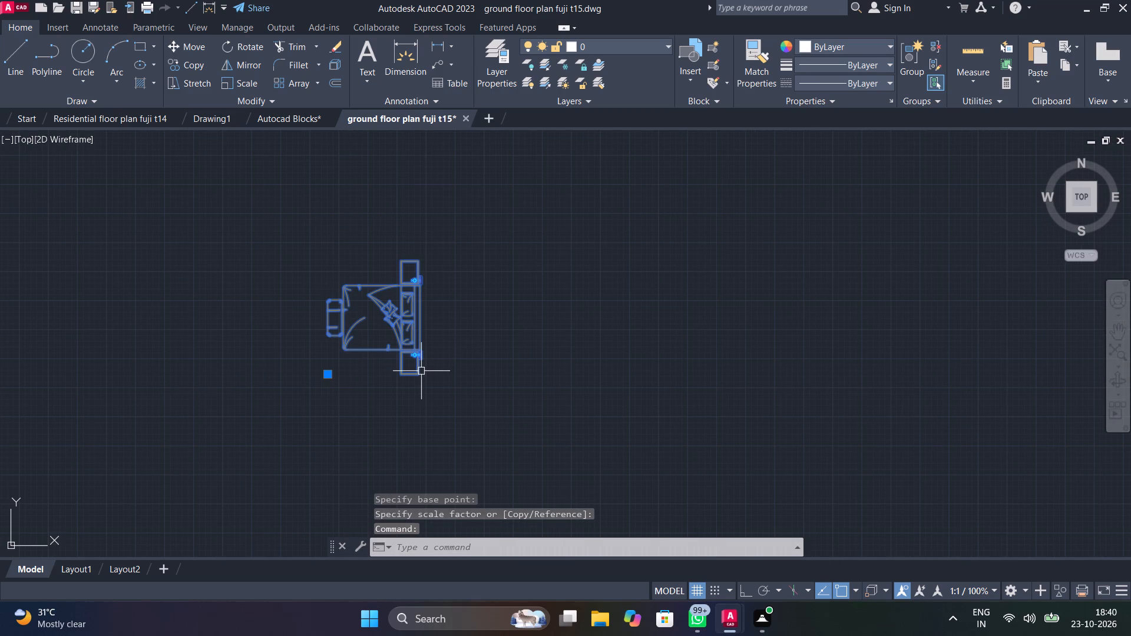
type("mo")
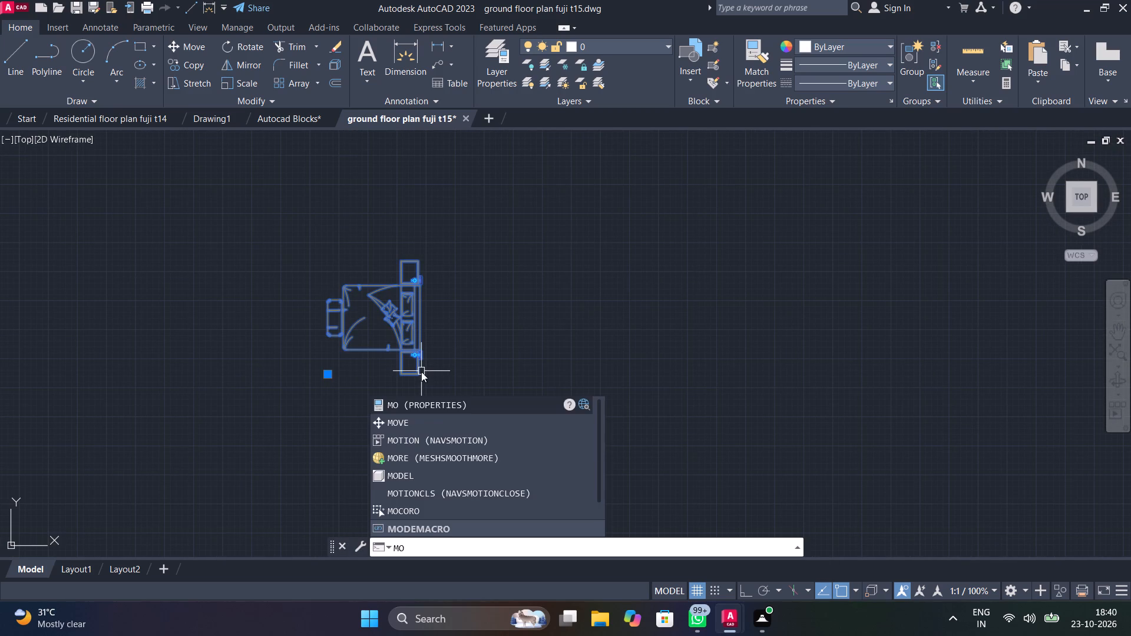
left_click(399, 419)
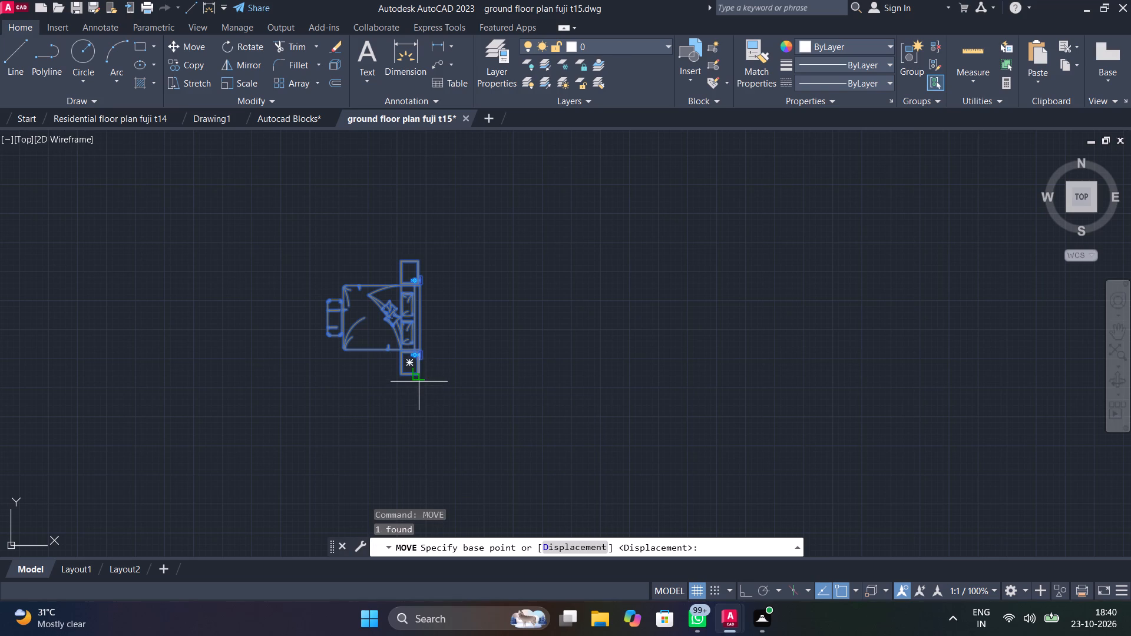
left_click(419, 381)
middle_click_drag(387, 384, 785, 294)
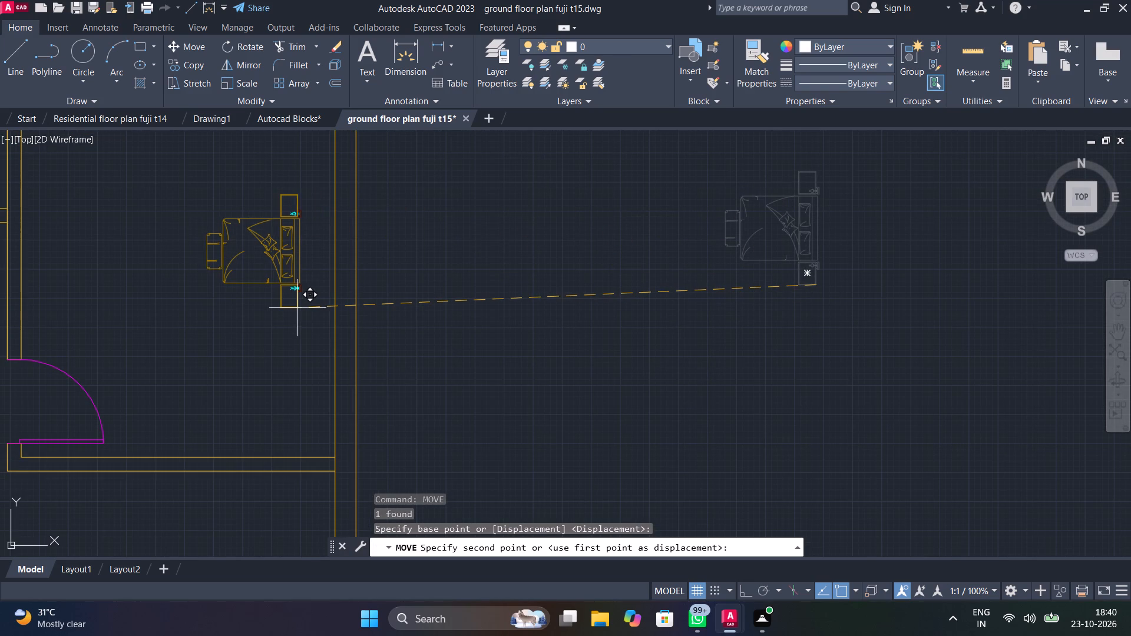
middle_click_drag(307, 309, 426, 318)
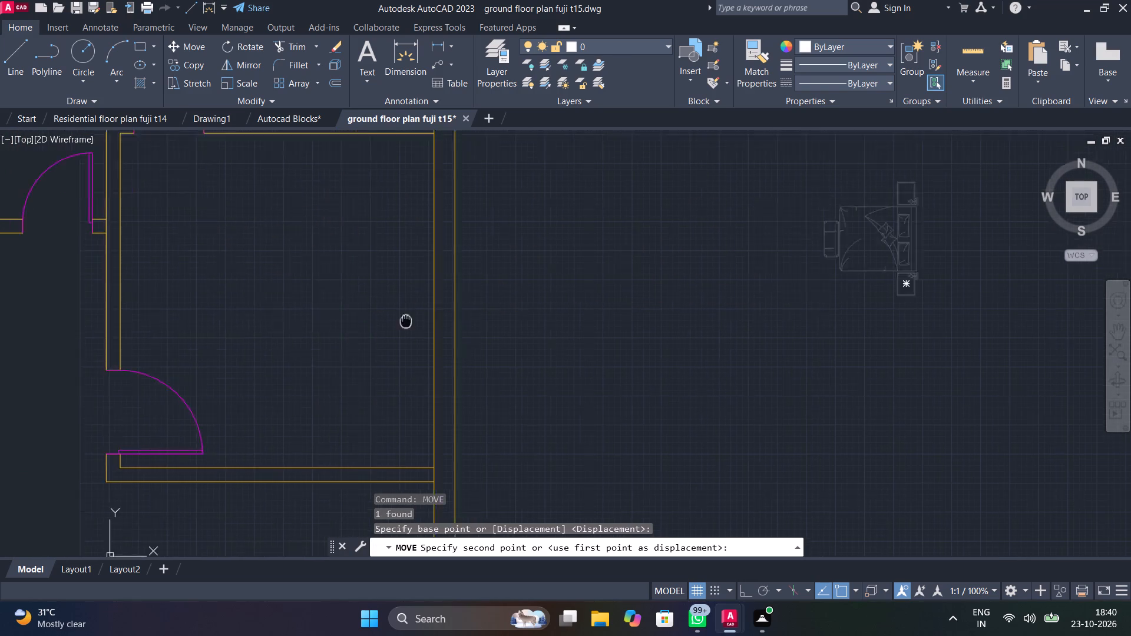
middle_click_drag(426, 318, 458, 304)
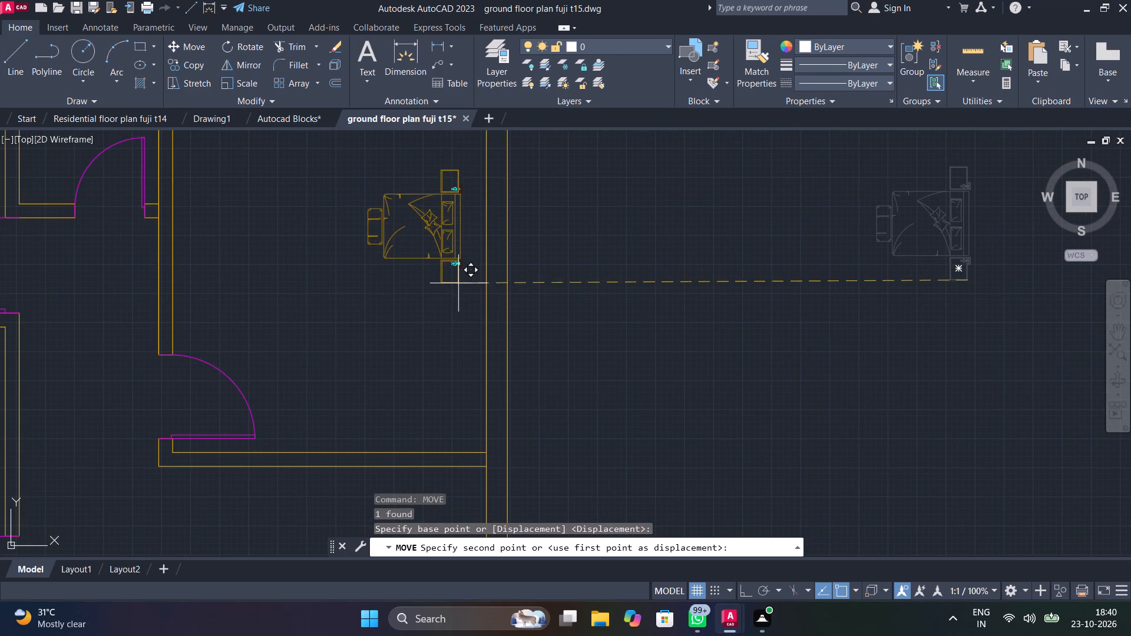
middle_click_drag(457, 271, 439, 398)
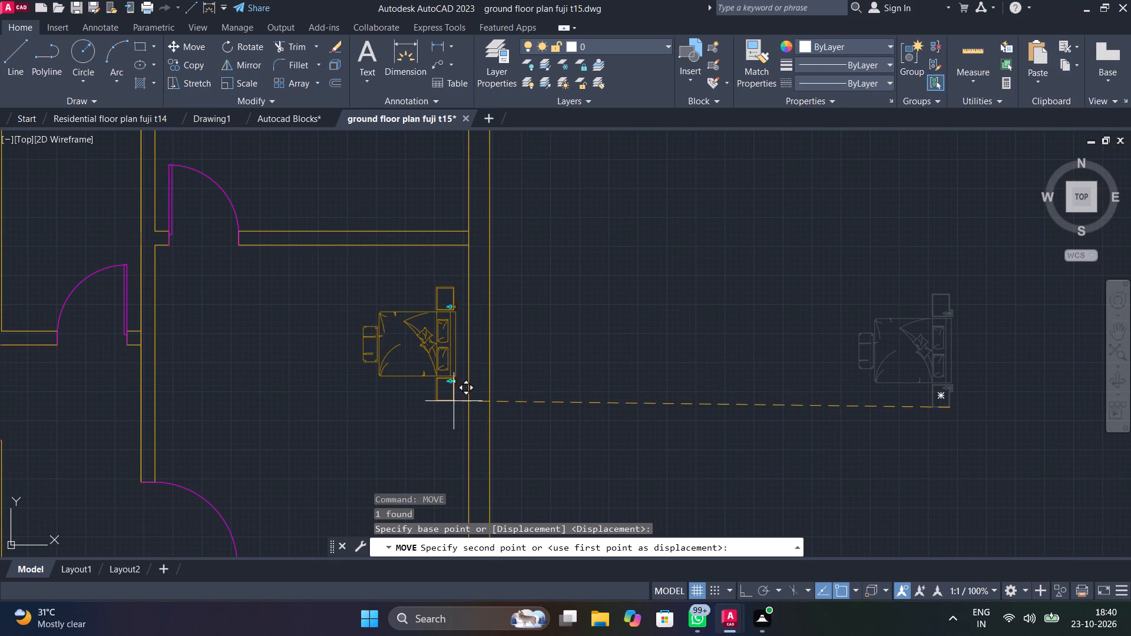
left_click(454, 401)
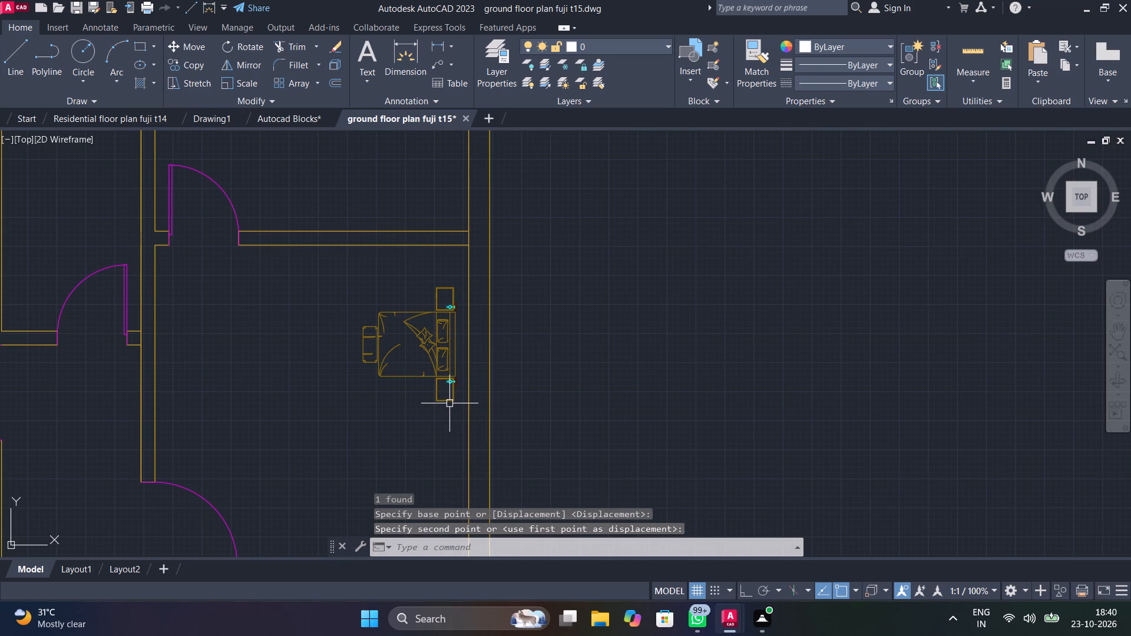
Enlarge the bed block in the east bedroom freehand with Scale, based on the northeast corner of its north bedside table.
left_click(443, 377)
type("sc")
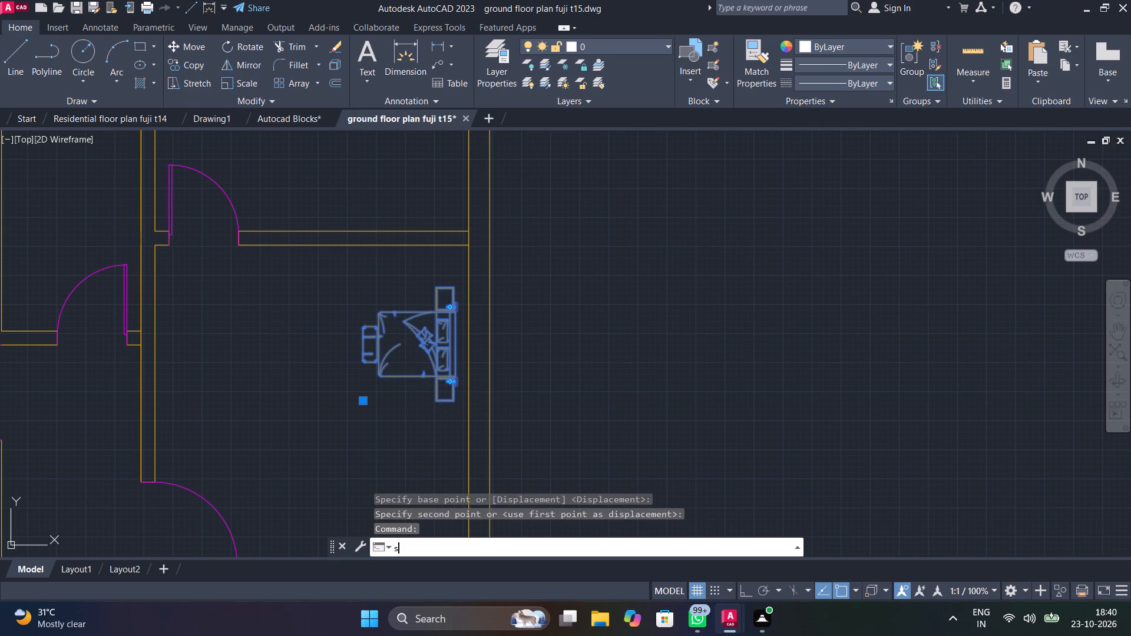
key("space")
left_click(451, 291)
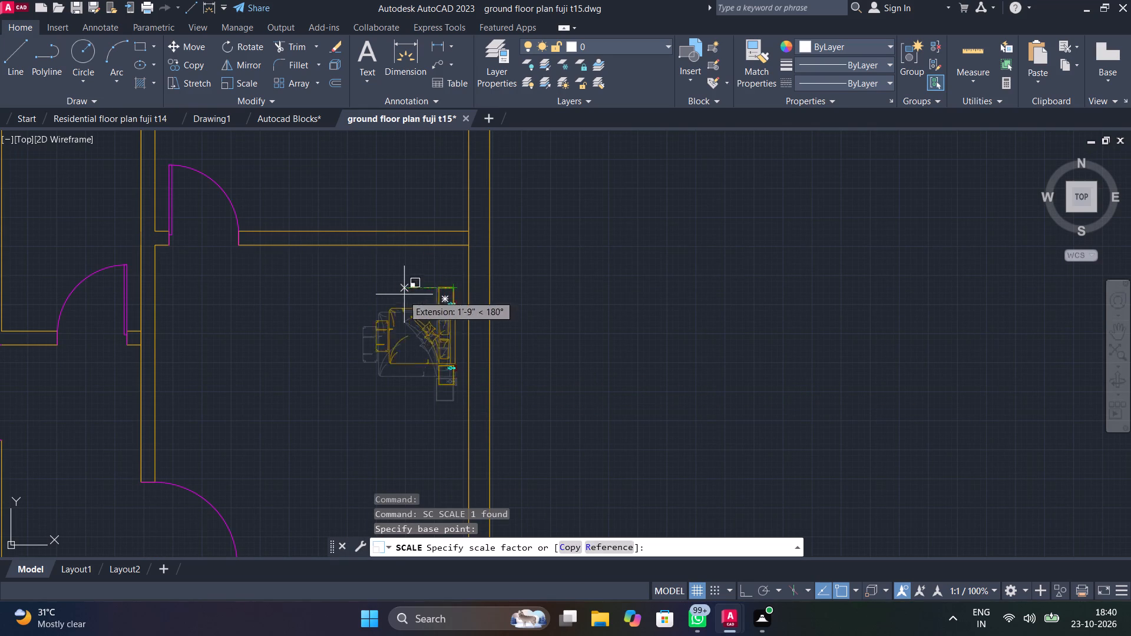
middle_click_drag(368, 350, 428, 203)
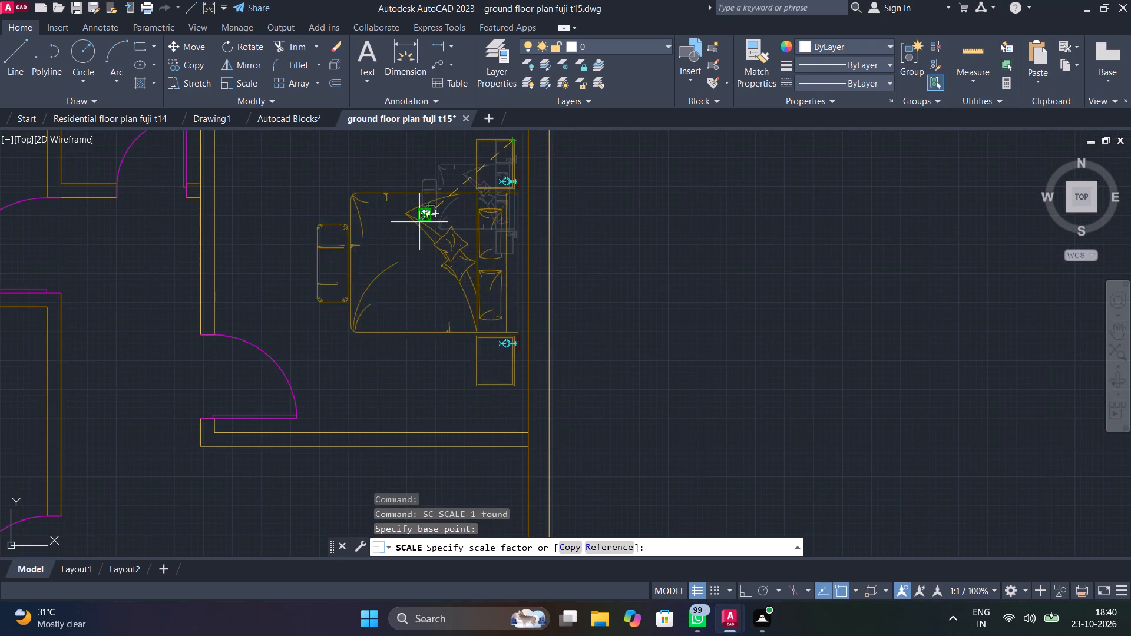
middle_click_drag(418, 214, 450, 300)
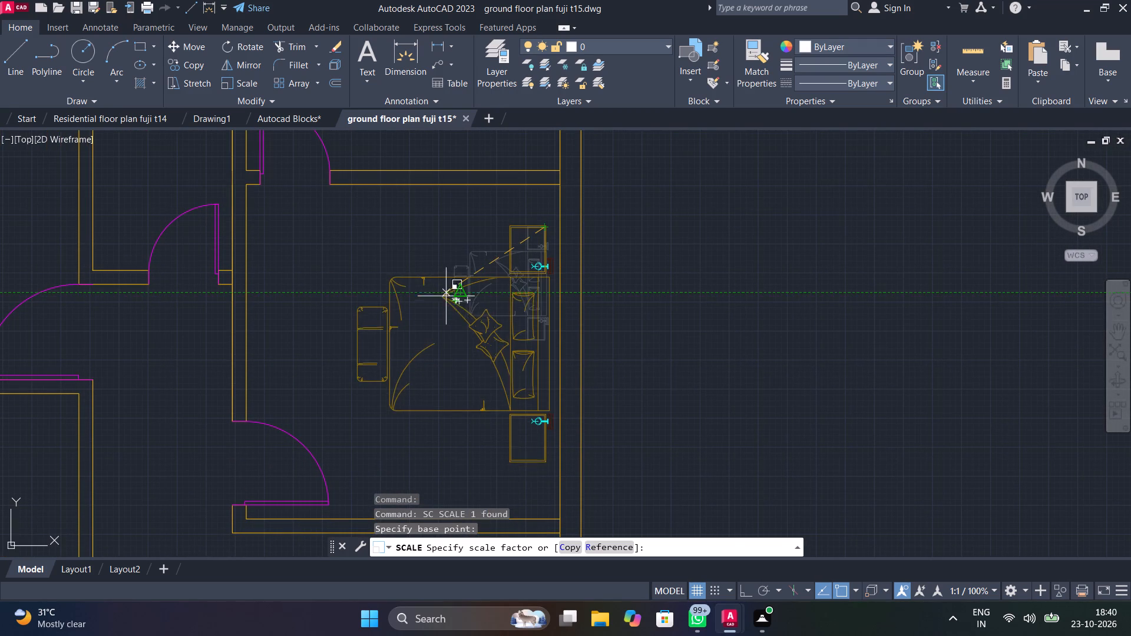
left_click(453, 285)
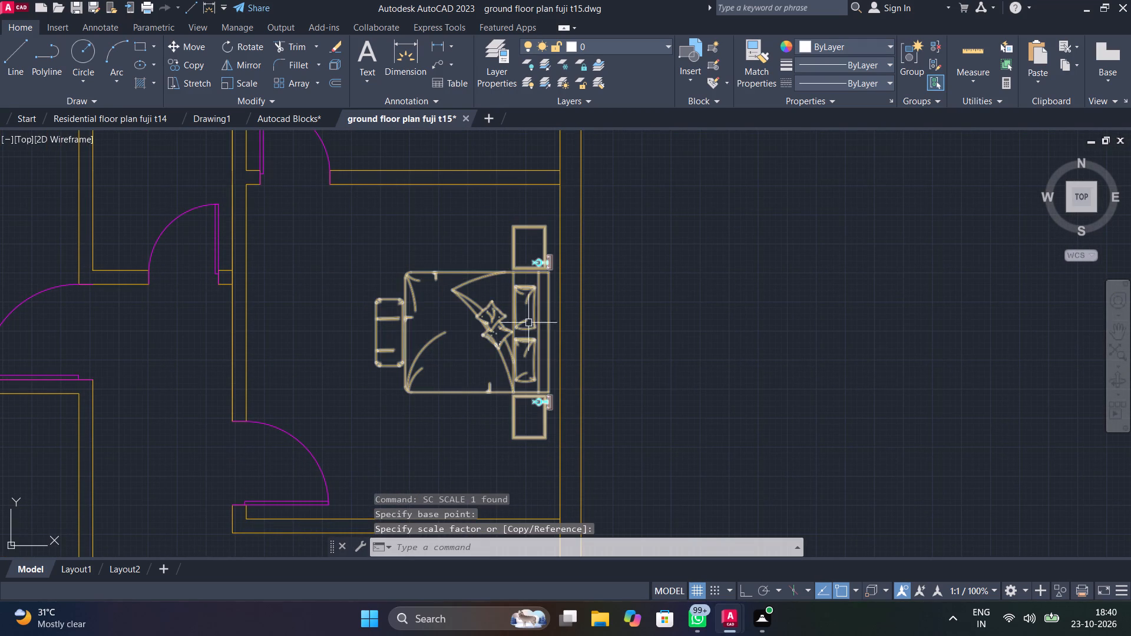
Move the bed block in the east bedroom straight north by about 1 ft, with Ortho on.
left_click(523, 349)
type("mo")
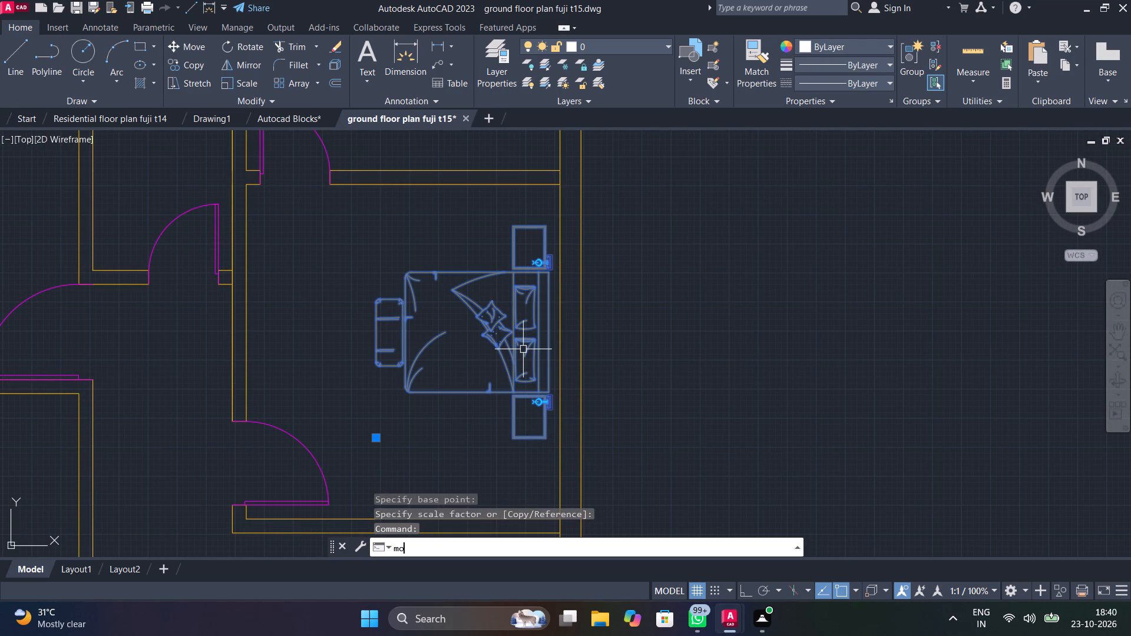
left_click(396, 423)
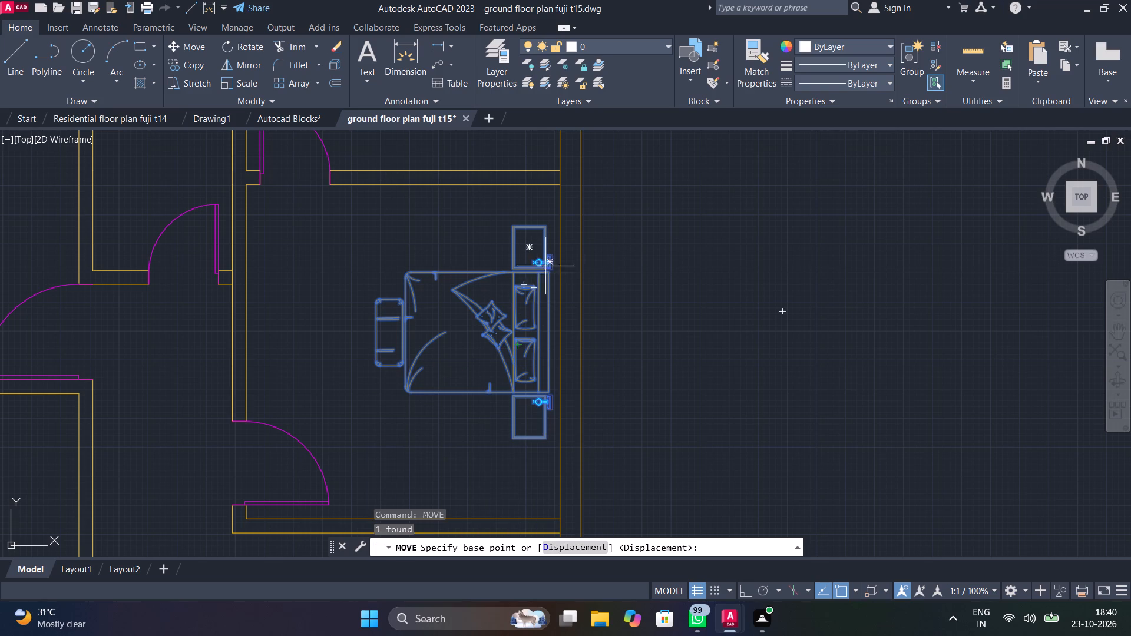
left_click(550, 227)
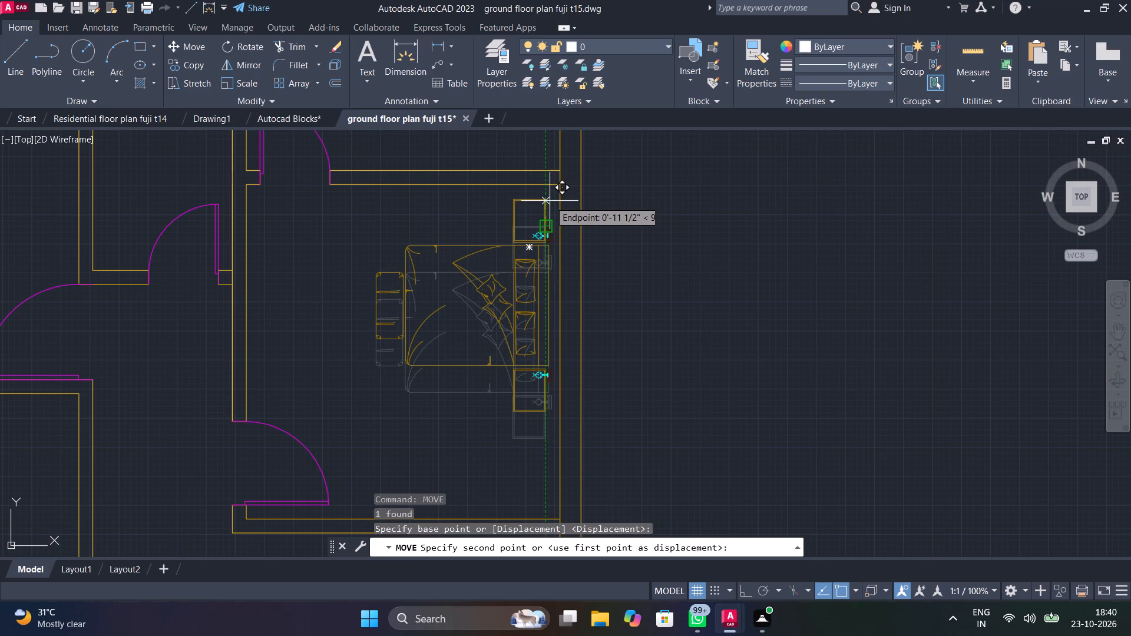
key("F8")
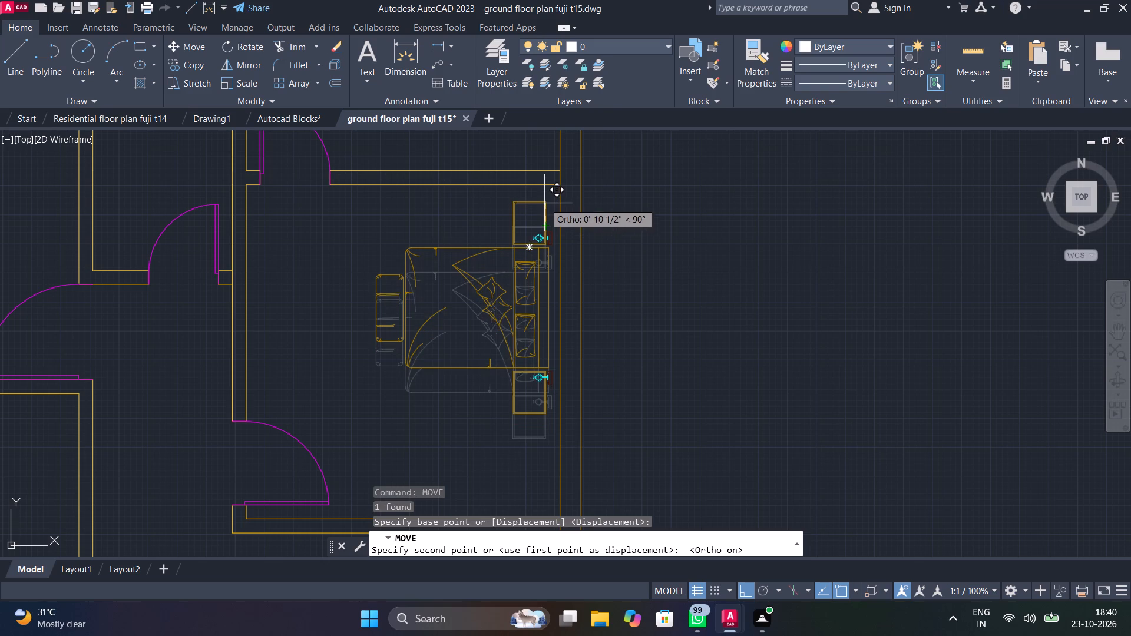
left_click(544, 197)
Copy the east bedroom's bed block into the northwest bedroom, with Ortho off for the placement.
scroll(669, 350, "down", 1)
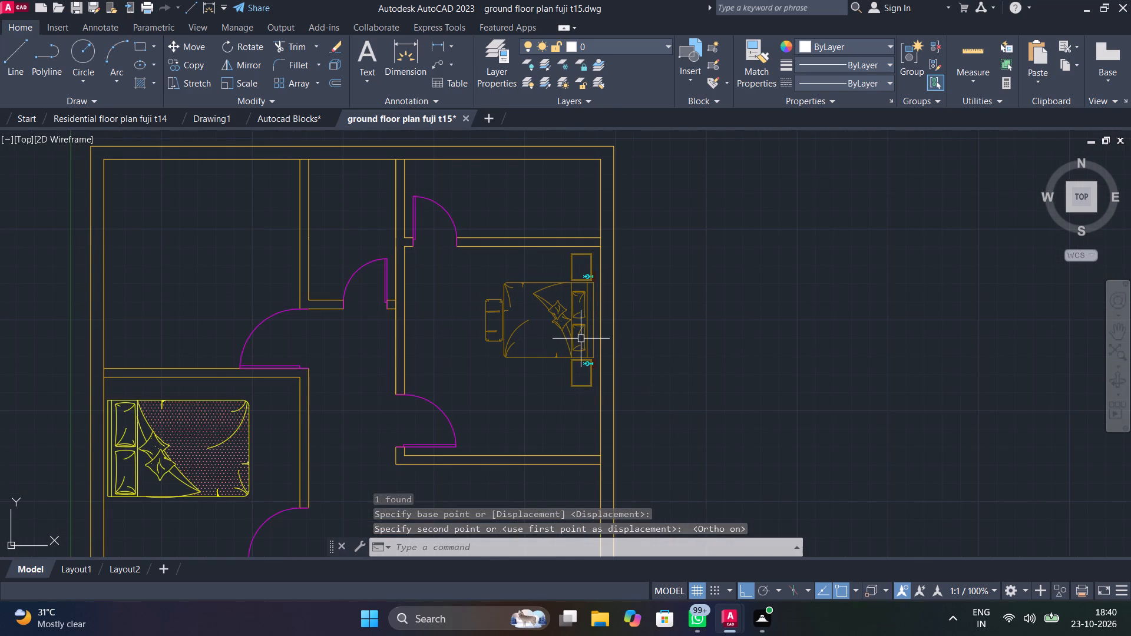
scroll(653, 340, "down", 1)
middle_click_drag(670, 382, 716, 289)
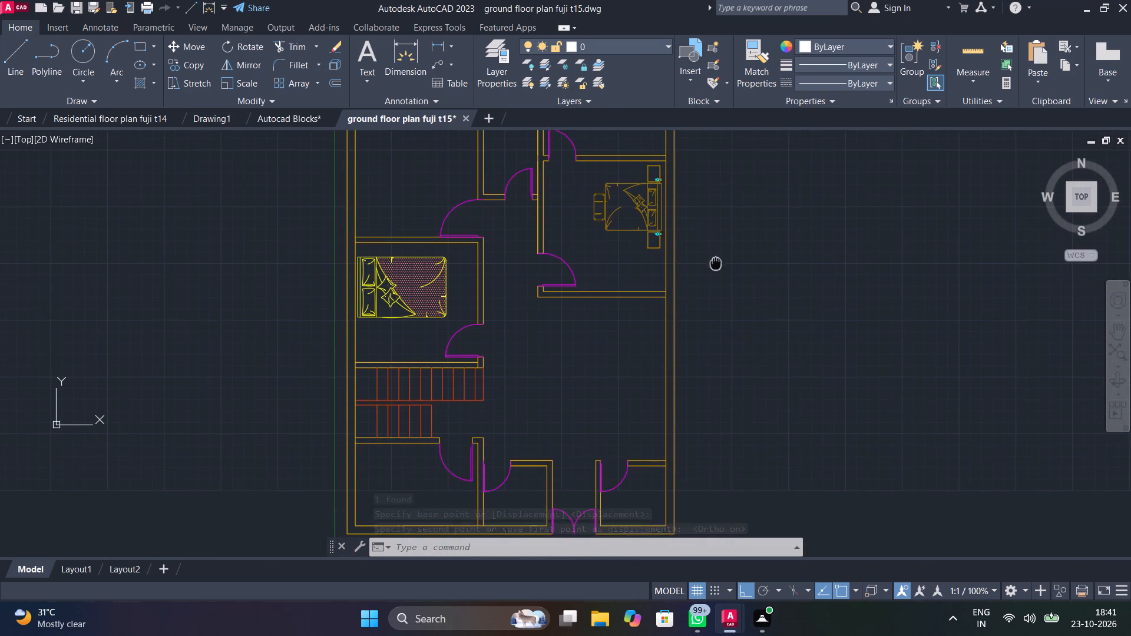
middle_click_drag(716, 289, 723, 367)
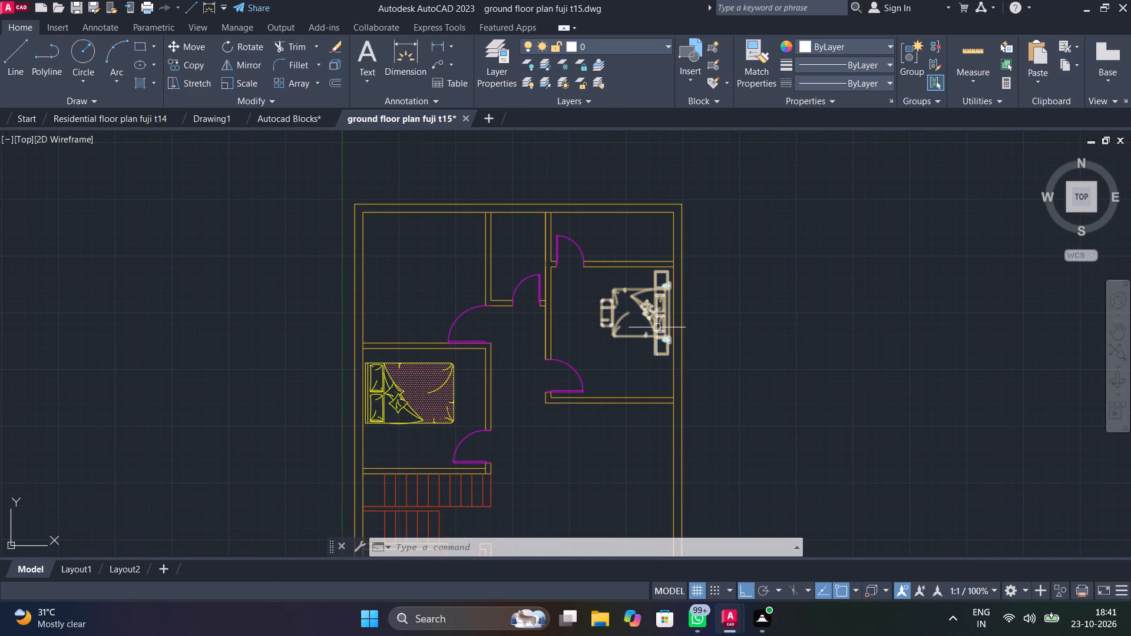
left_click(657, 326)
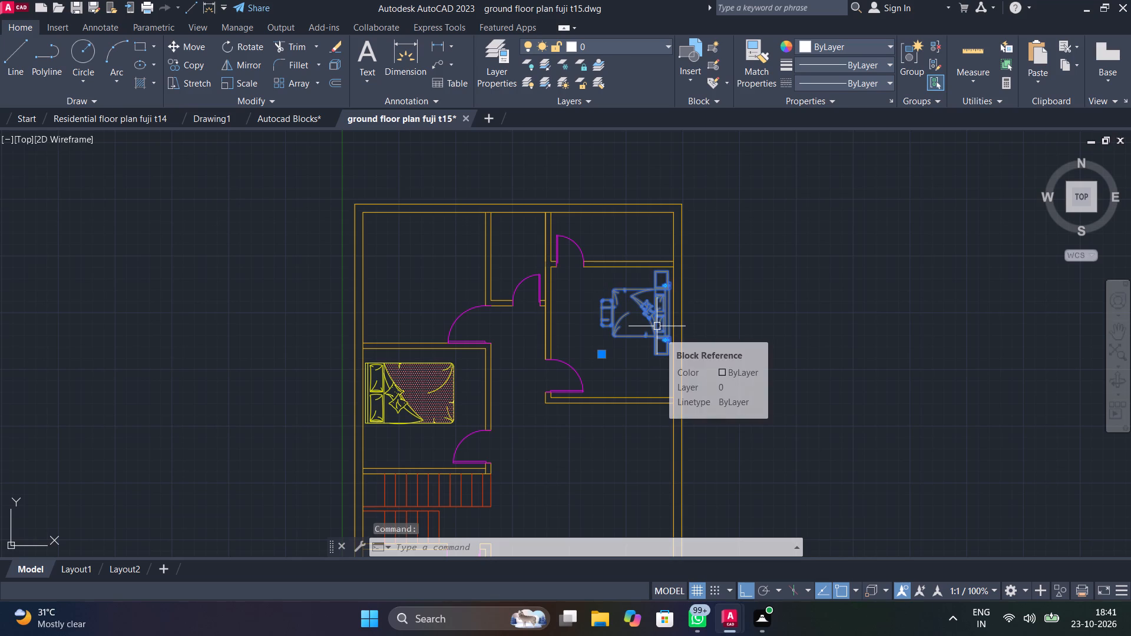
type("co")
key("p")
left_click(444, 402)
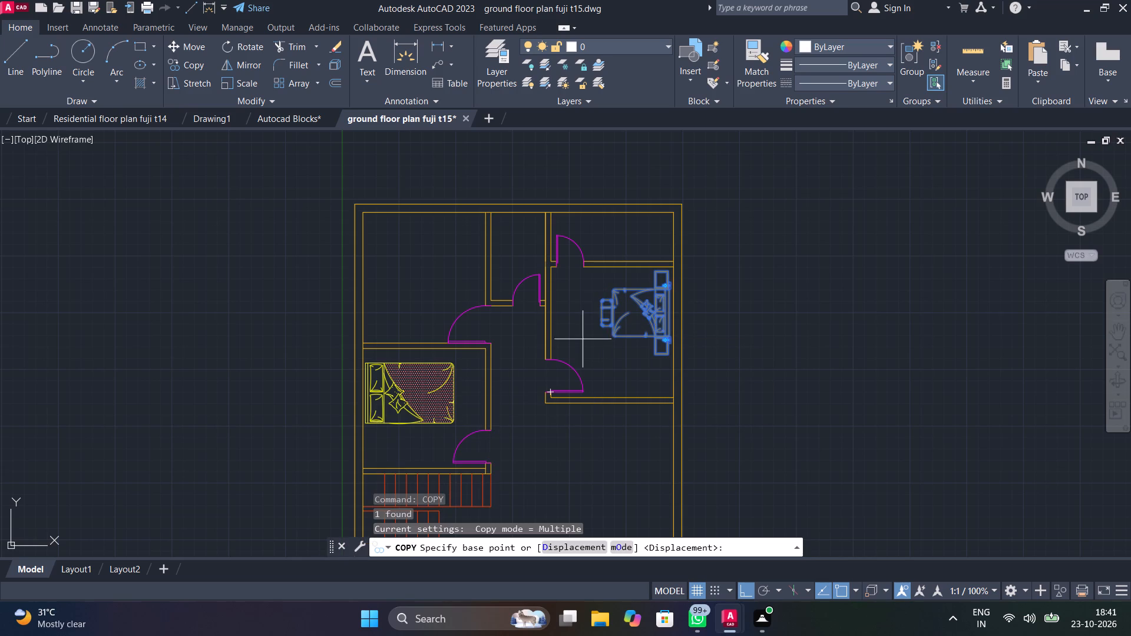
left_click(611, 336)
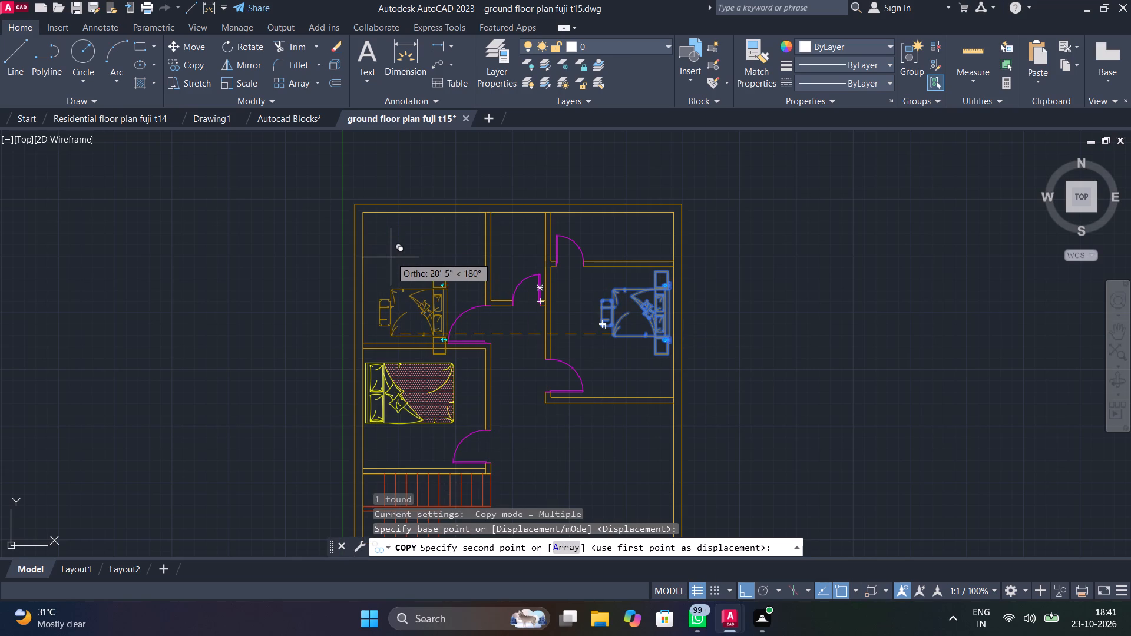
key("F8")
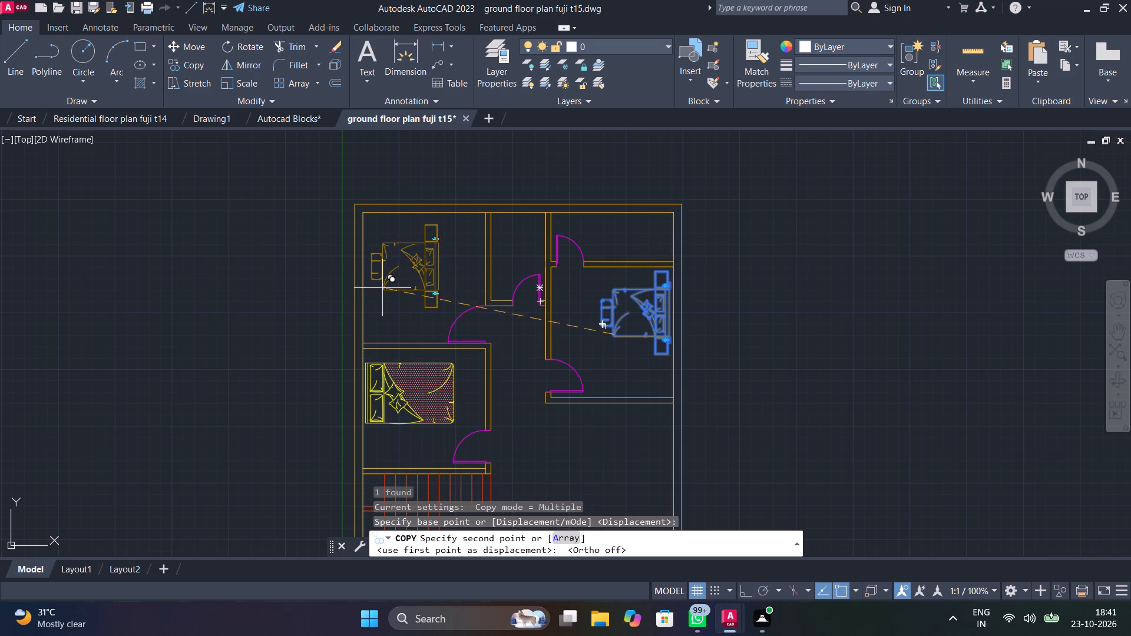
left_click(382, 287)
key("space")
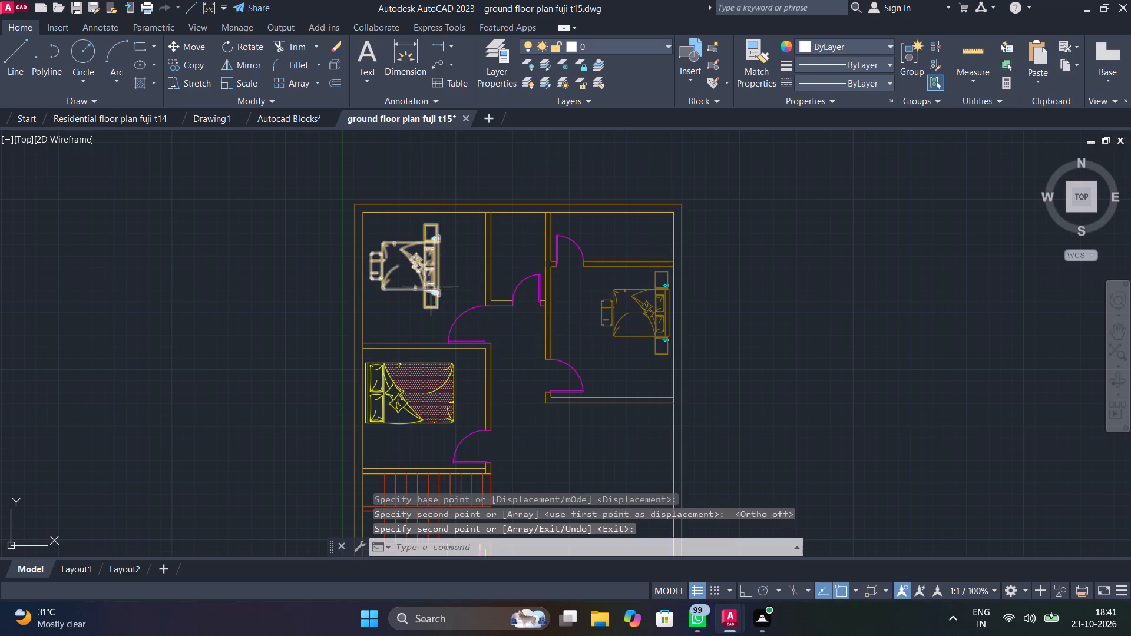
Rotate the copied bed block 180° about the southeast corner of its south bedside table so the headboard faces west.
left_click(431, 287)
type("ro")
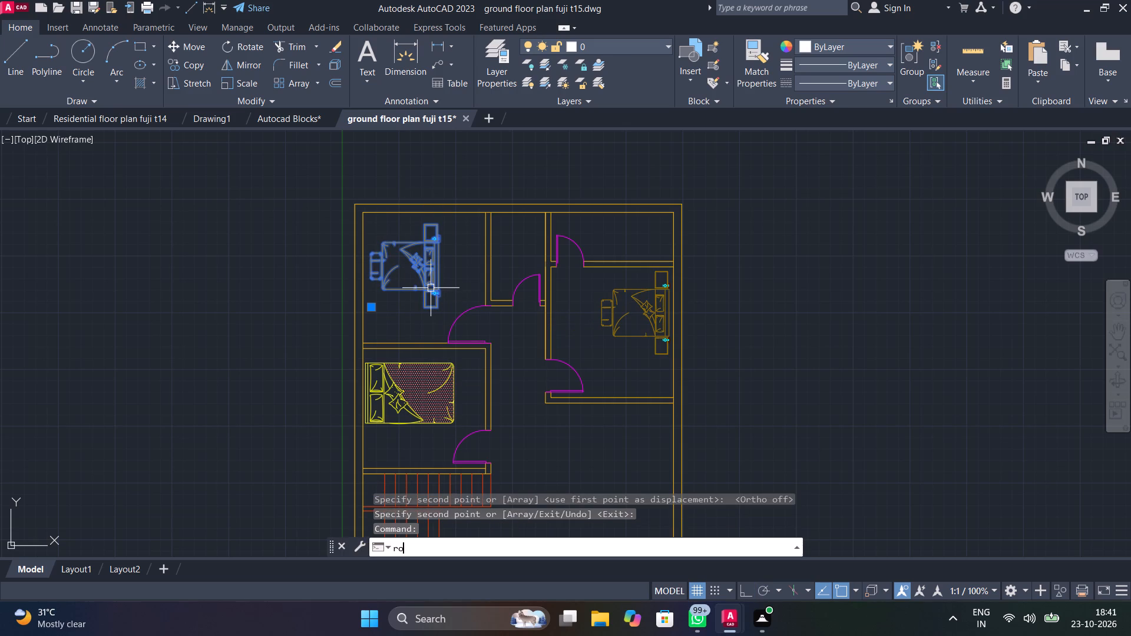
left_click(425, 458)
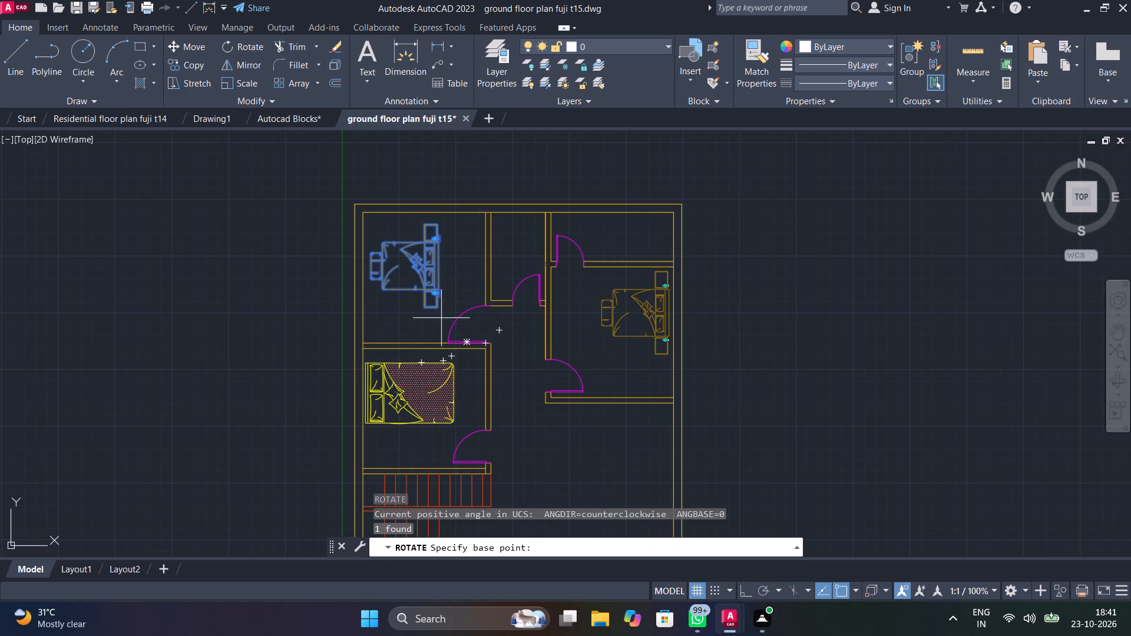
left_click(440, 309)
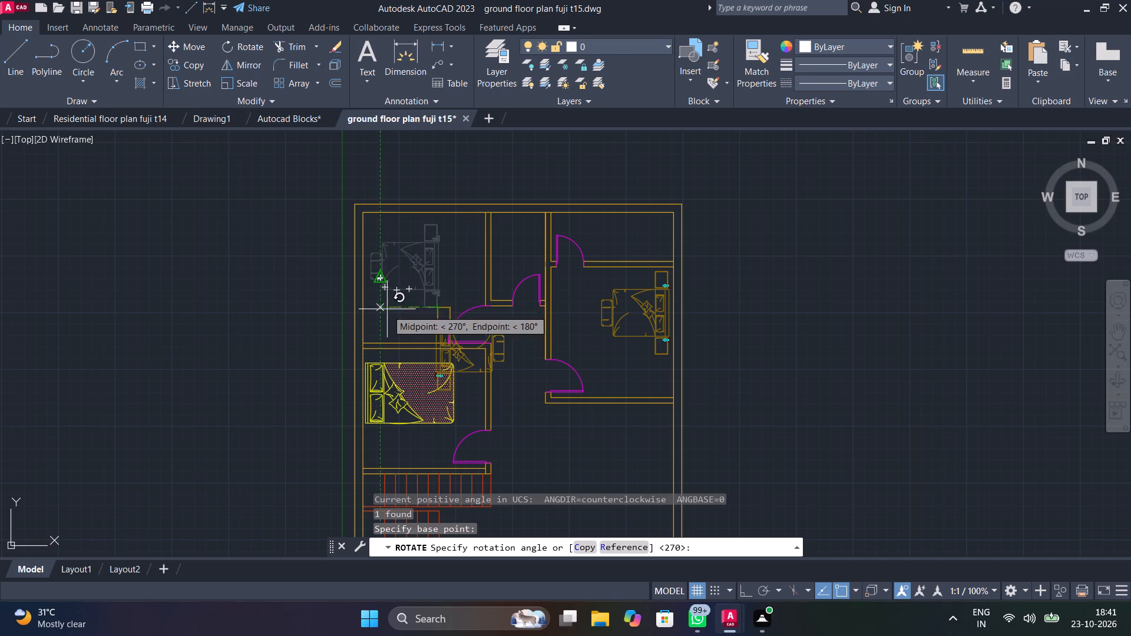
left_click(389, 314)
Move the rotated bed block back into the northwest bedroom, with its headboard close to the west outer wall.
left_click(449, 332)
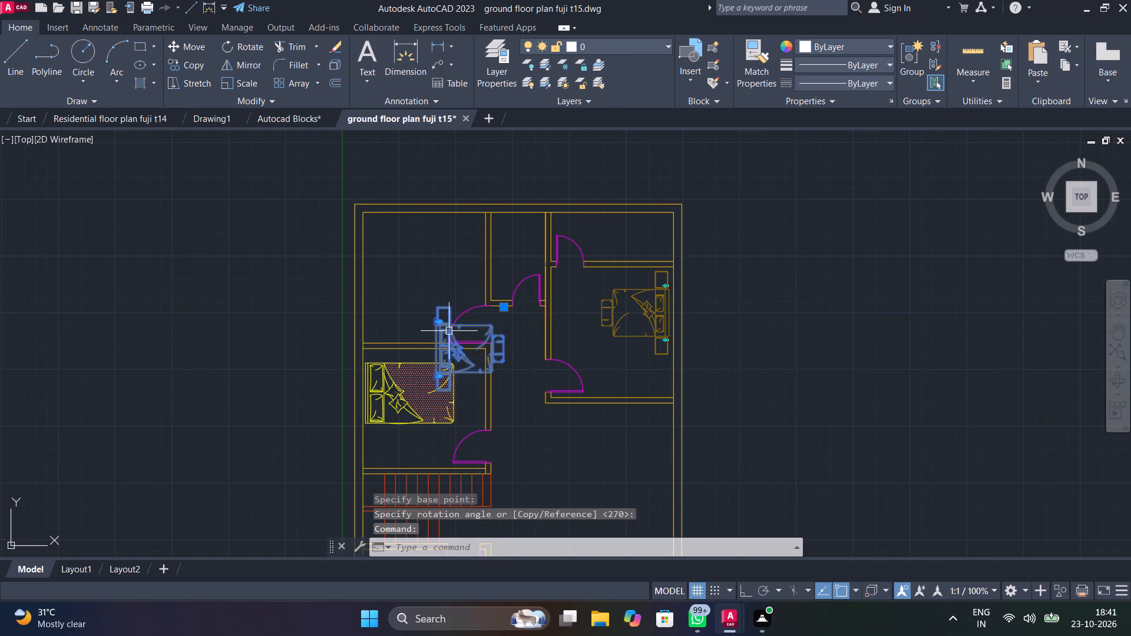
key("m")
key("o")
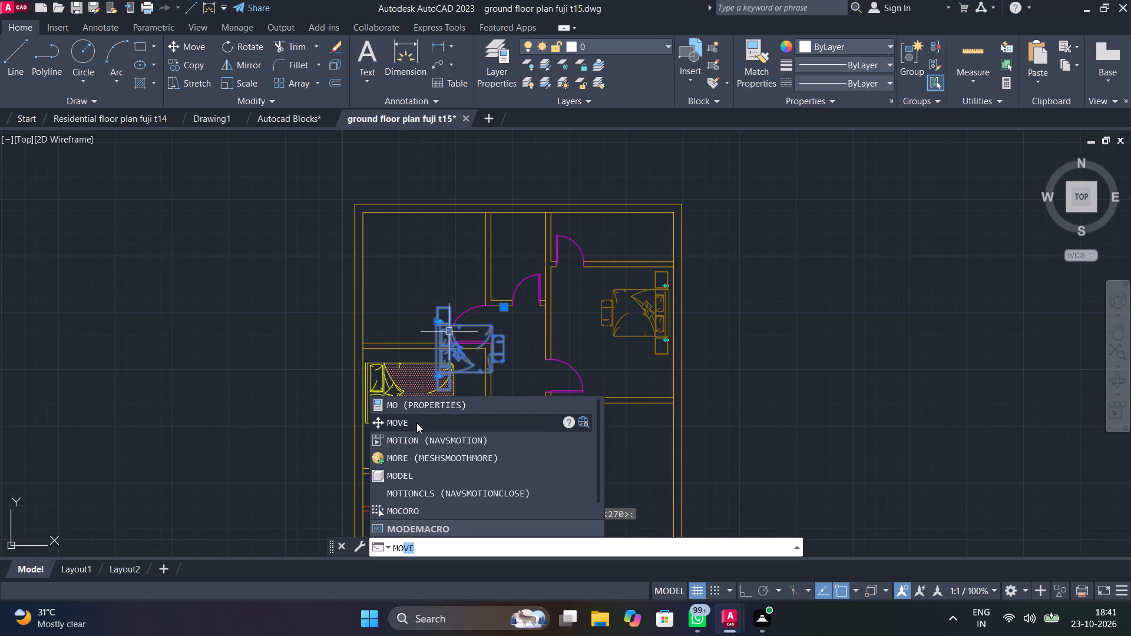
left_click(416, 422)
left_click(435, 306)
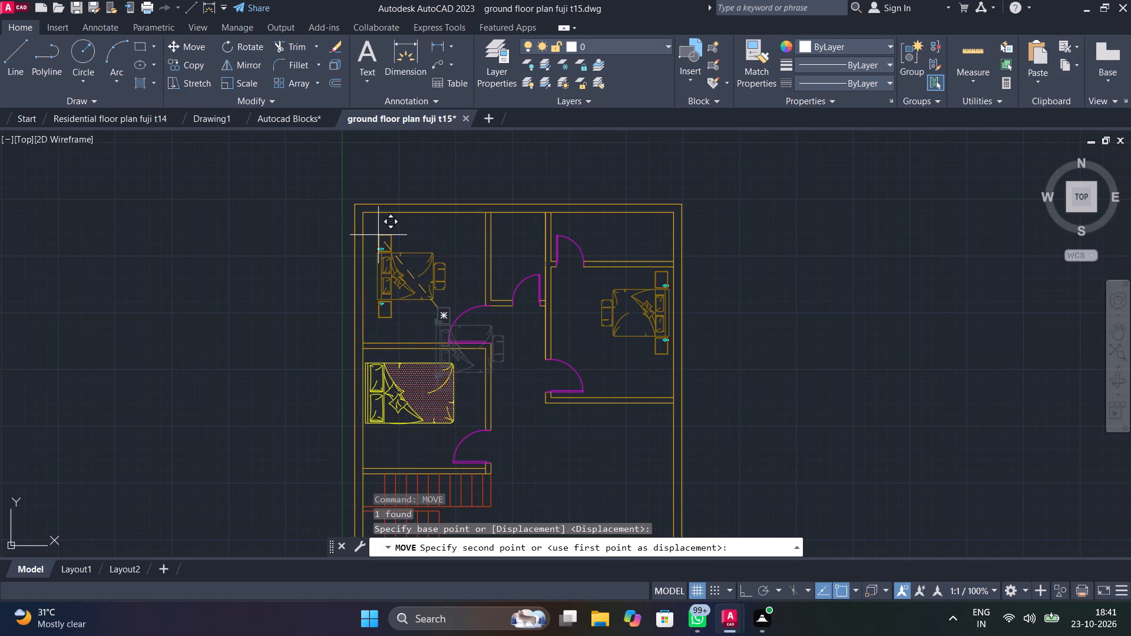
scroll(375, 233, "up", 3)
scroll(375, 233, "down", 1)
middle_click_drag(379, 246, 370, 190)
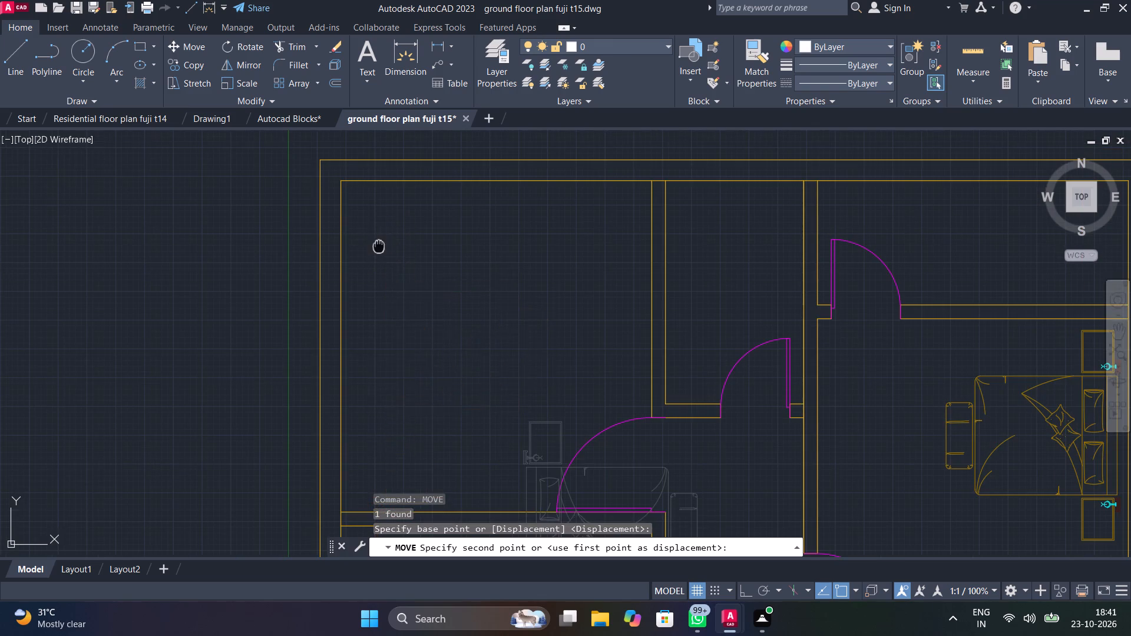
middle_click_drag(370, 190, 372, 174)
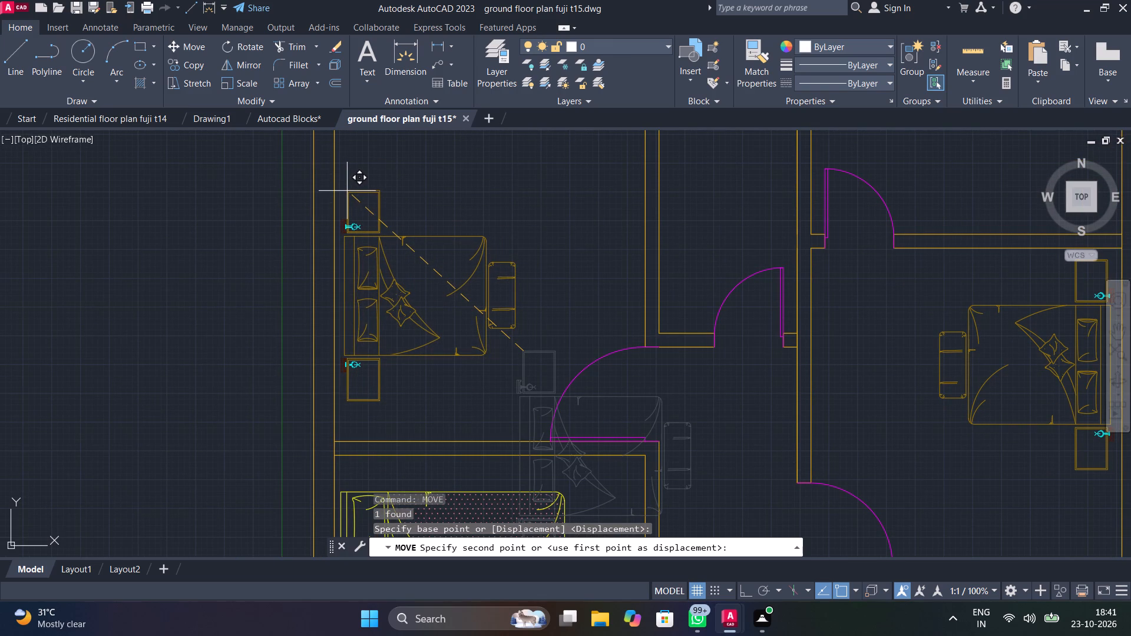
left_click(348, 191)
Shrink the hatched bed block in the middle west bedroom slightly with Scale, freehand, based near its southwest corner.
scroll(418, 236, "down", 1)
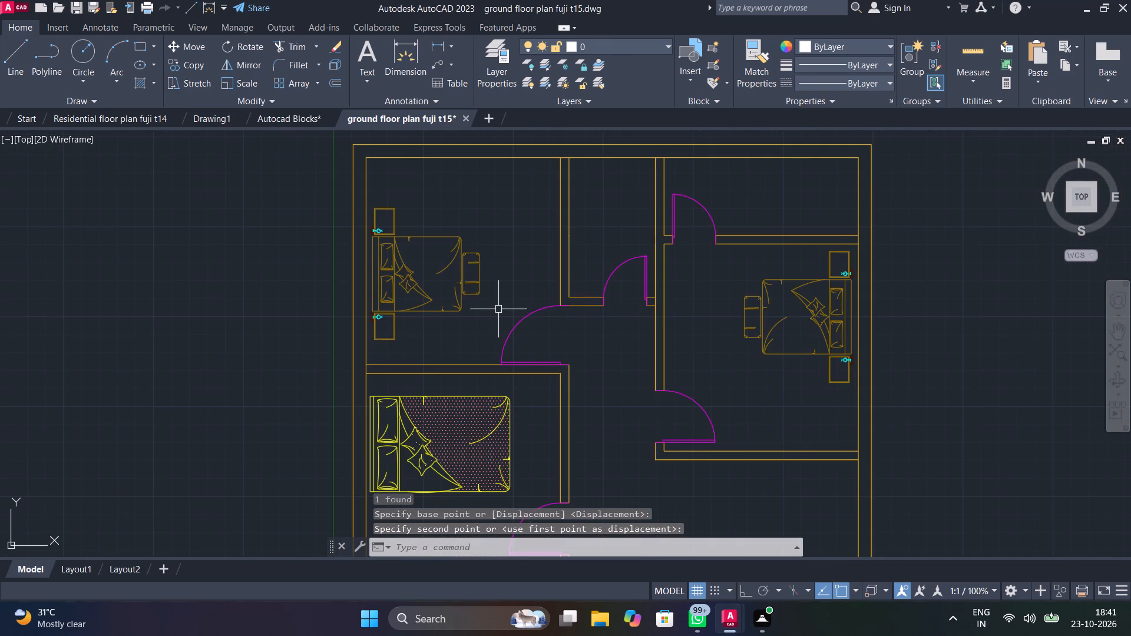
scroll(499, 307, "down", 1)
middle_click_drag(515, 380, 438, 277)
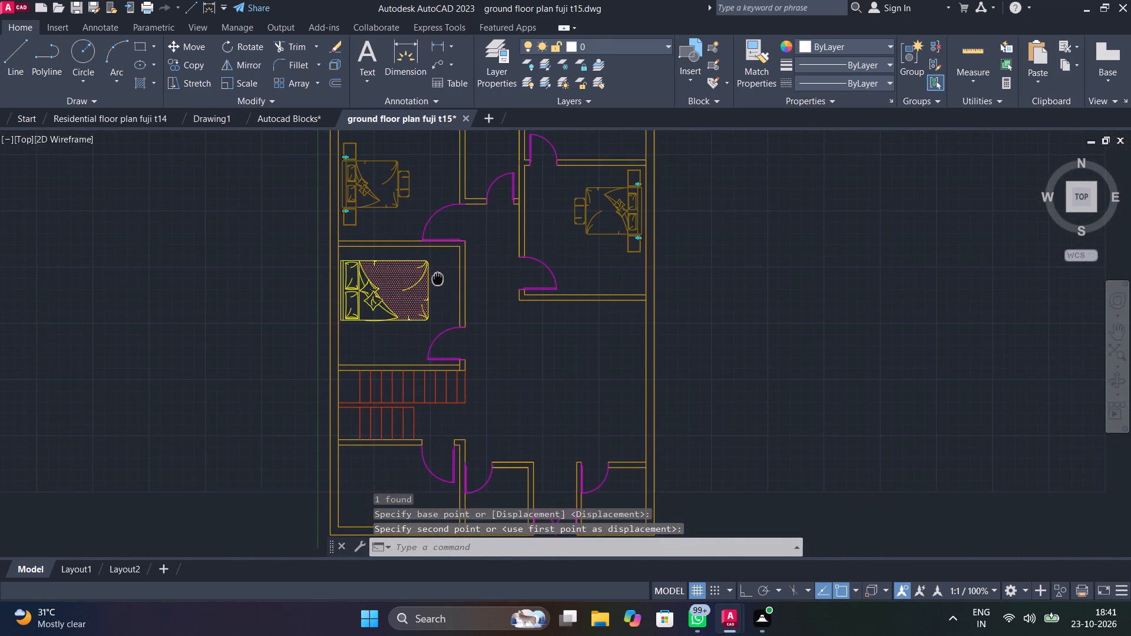
middle_click_drag(438, 277, 438, 277)
scroll(438, 279, "up", 1)
left_click(402, 307)
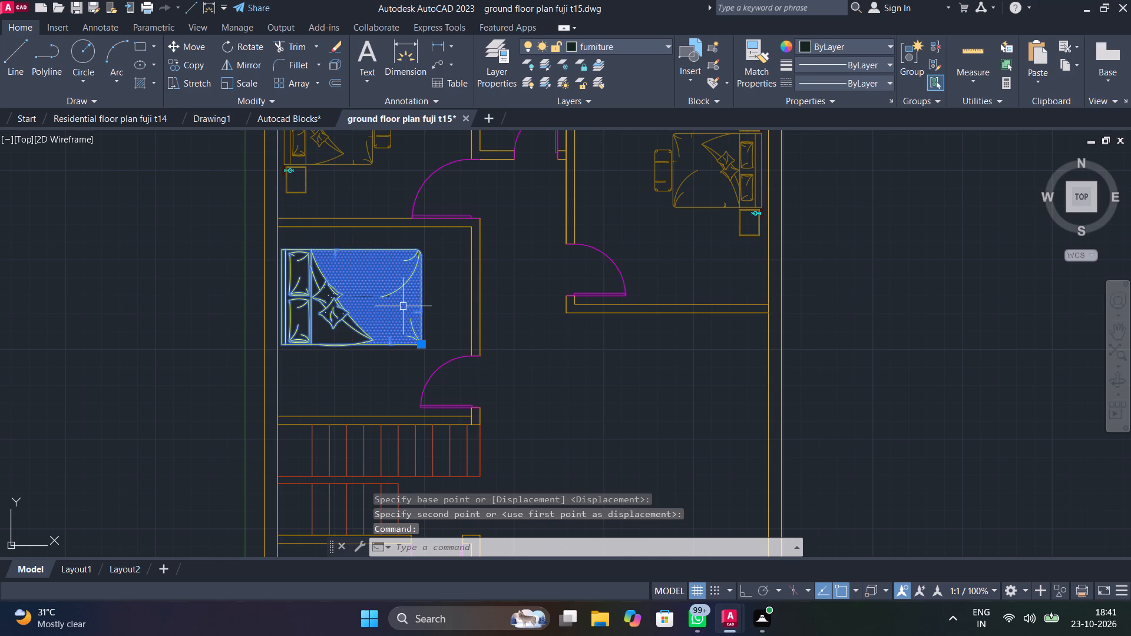
type("sc")
left_click(407, 426)
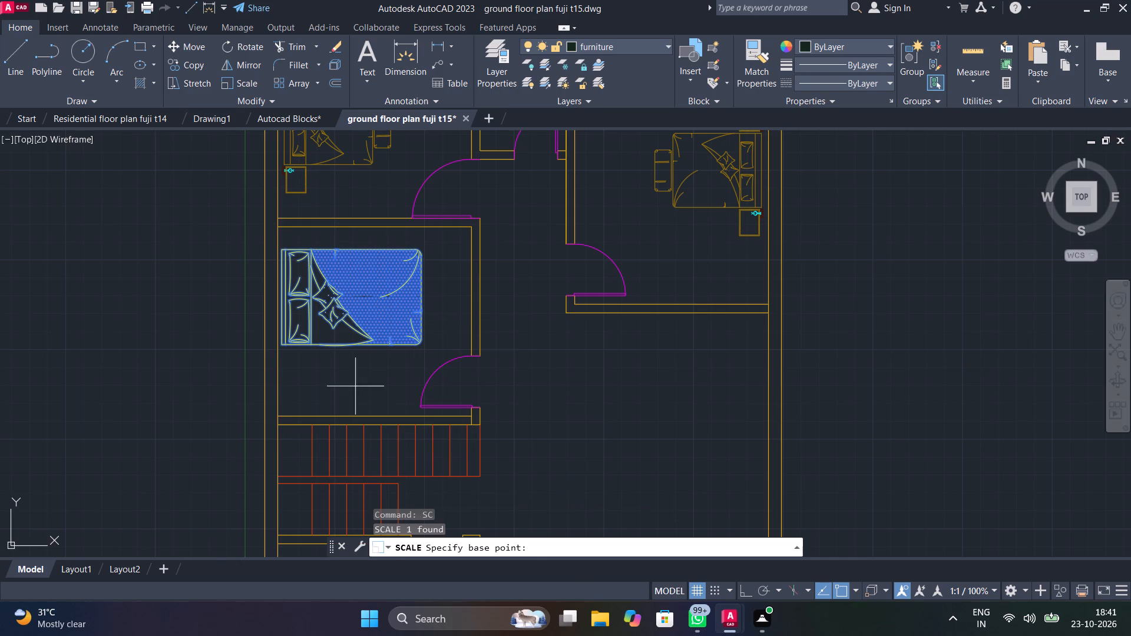
left_click(288, 346)
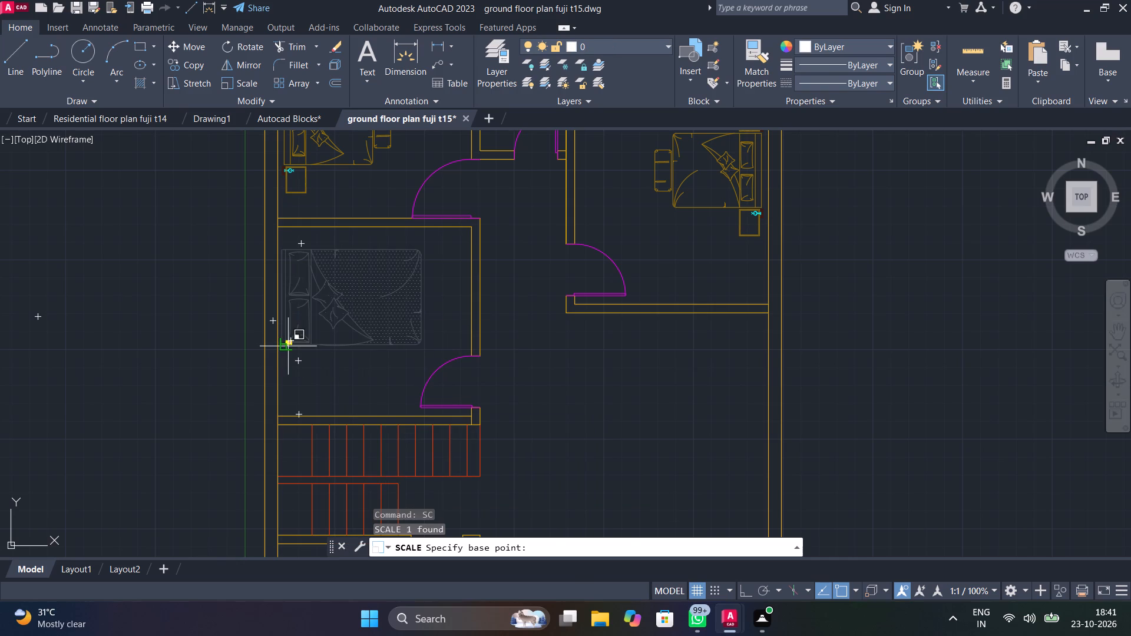
left_click(353, 341)
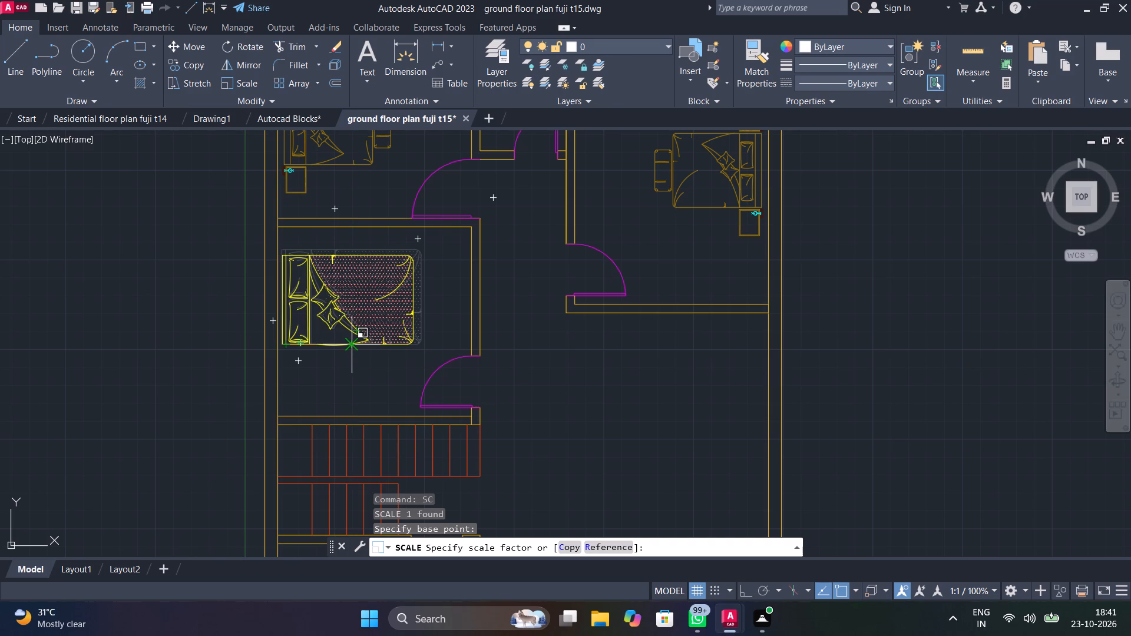
Put the northwest bedroom's bed block on the furniture layer.
scroll(454, 375, "down", 2)
middle_click_drag(510, 392, 414, 360)
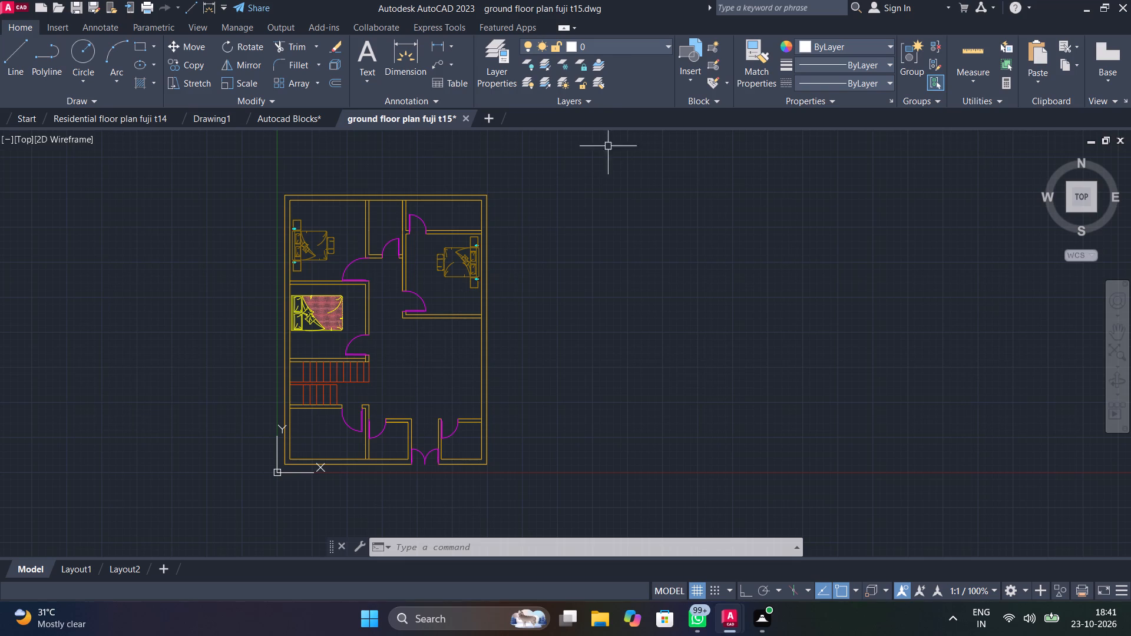
left_click(327, 235)
left_click(667, 45)
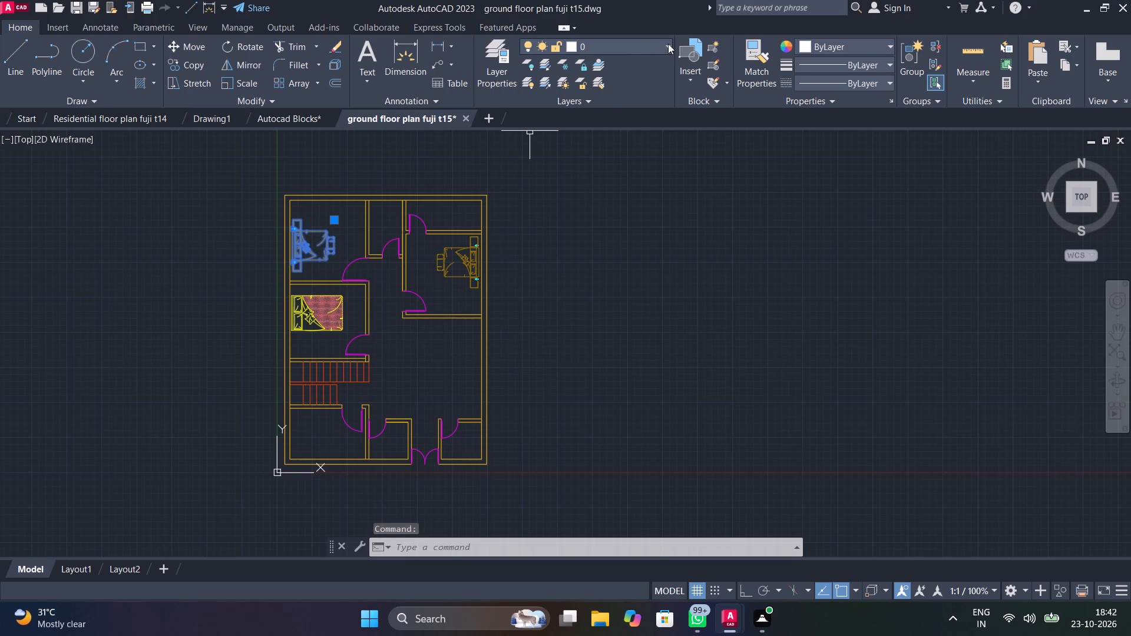
left_click(611, 190)
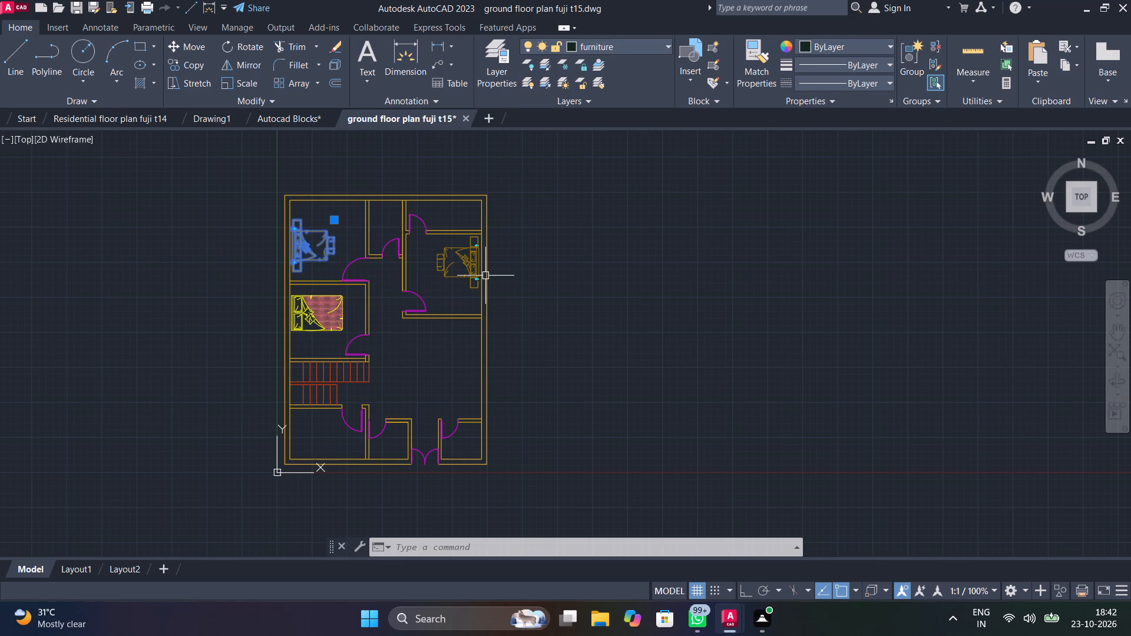
key("Escape")
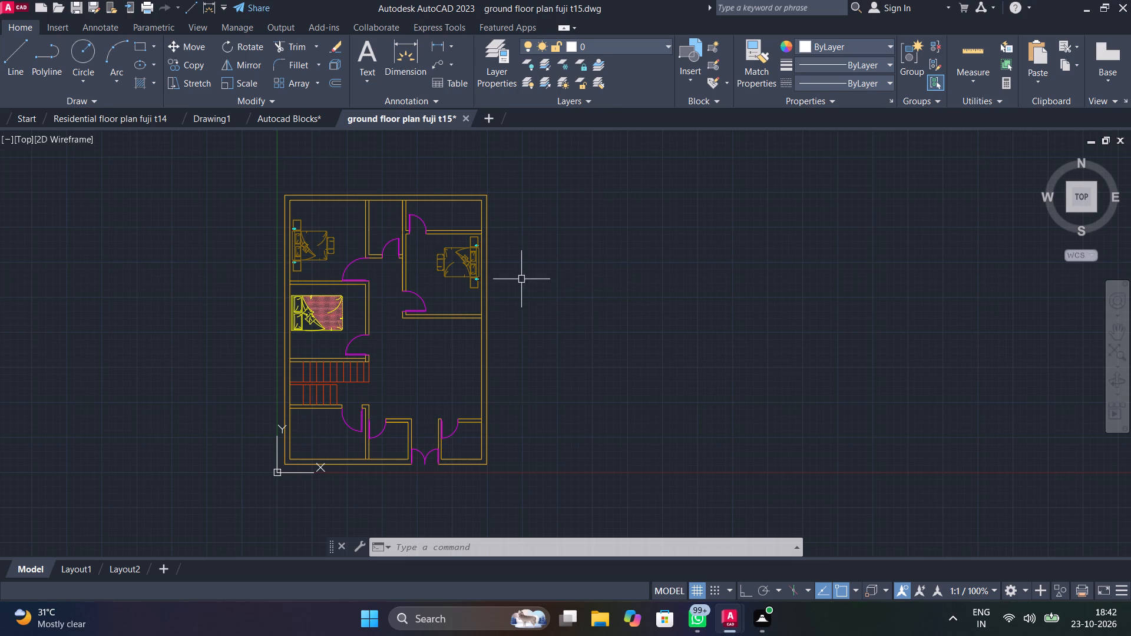
Insert the Toilet - Imperial block from the architectural tool palette in the empty space east of the plan.
scroll(432, 224, "up", 1)
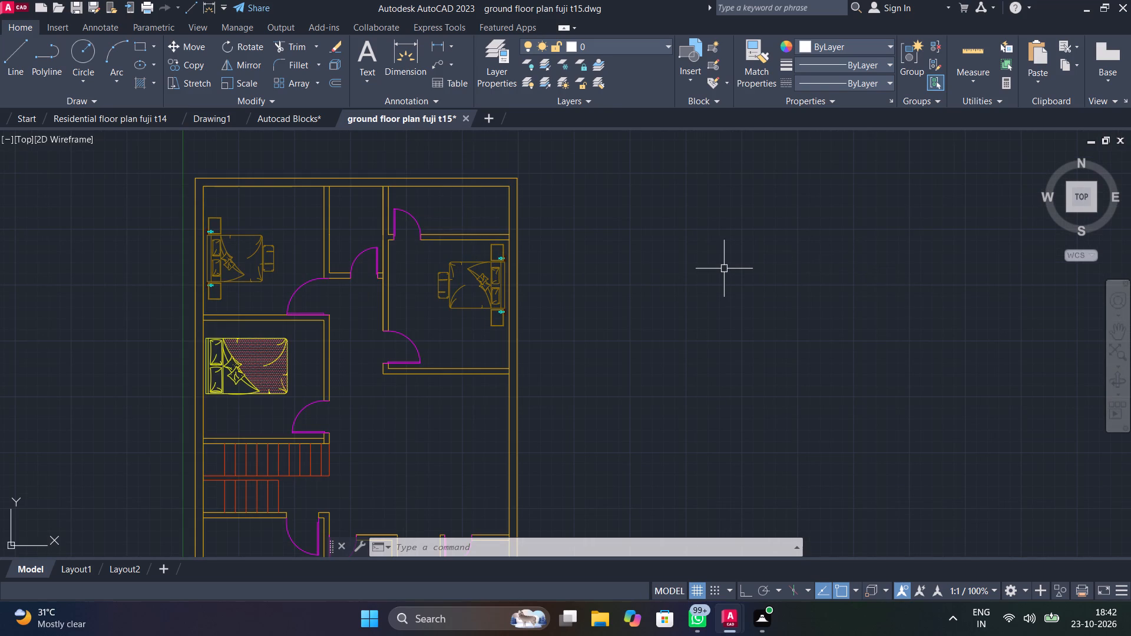
key("ctrl+3")
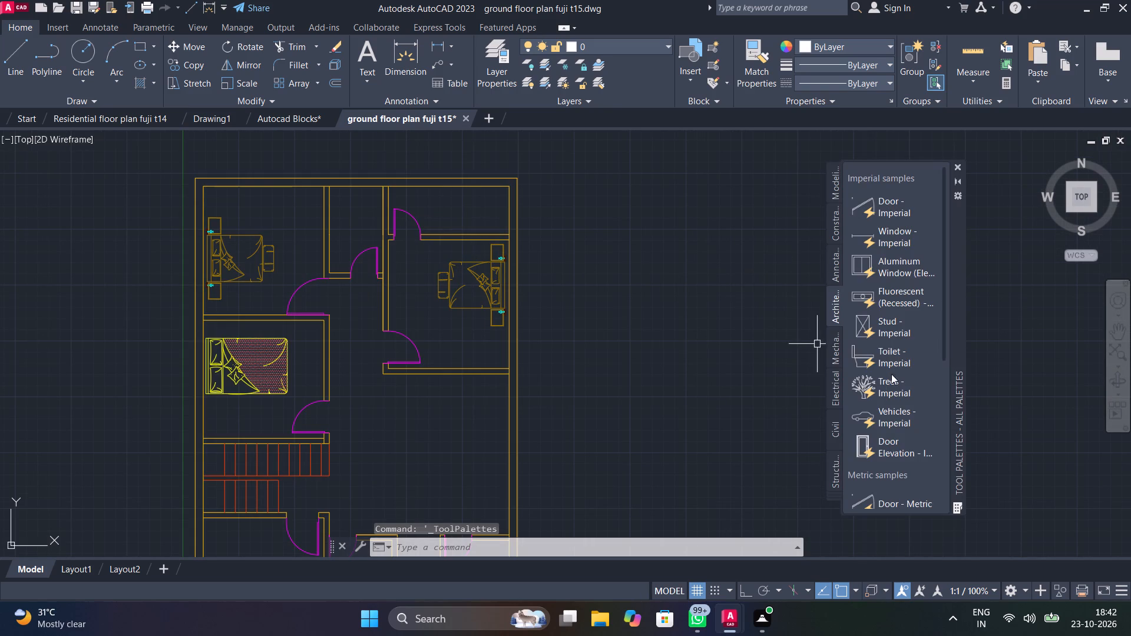
left_click(894, 361)
left_click(649, 322)
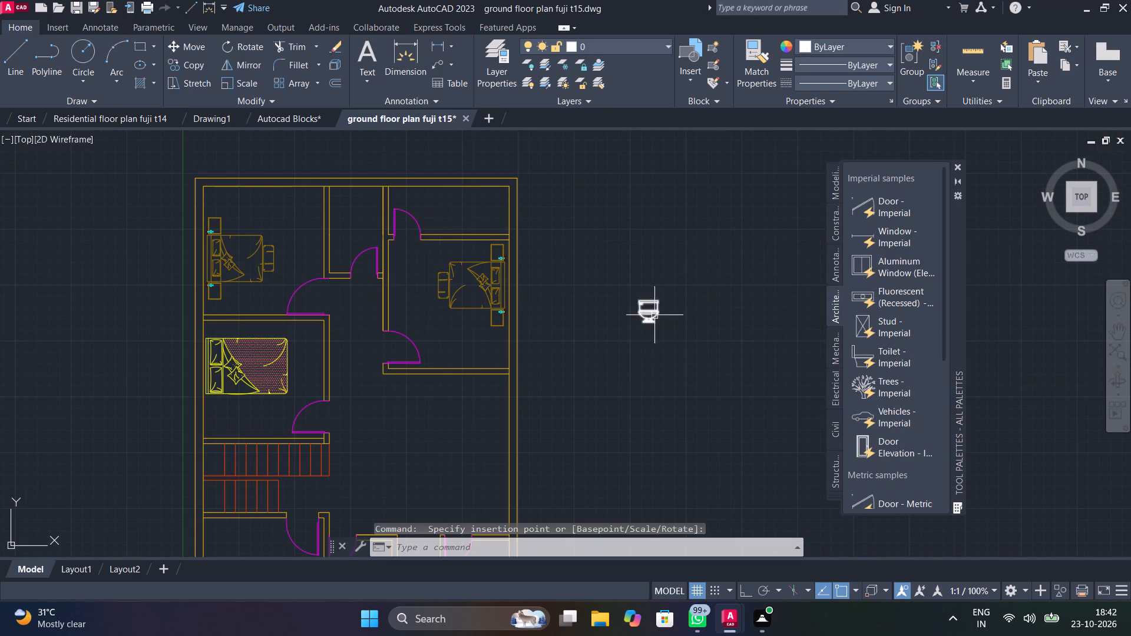
Switch the inserted toilet block from its front view to its side view.
scroll(654, 314, "up", 3)
left_click(654, 314)
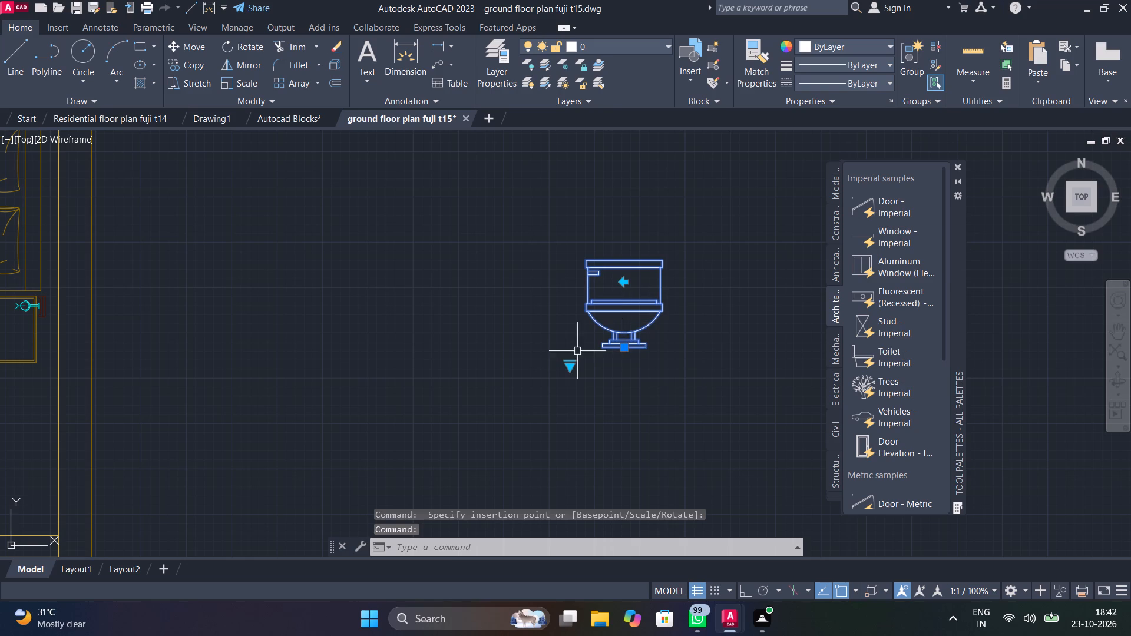
left_click(571, 367)
left_click(631, 404)
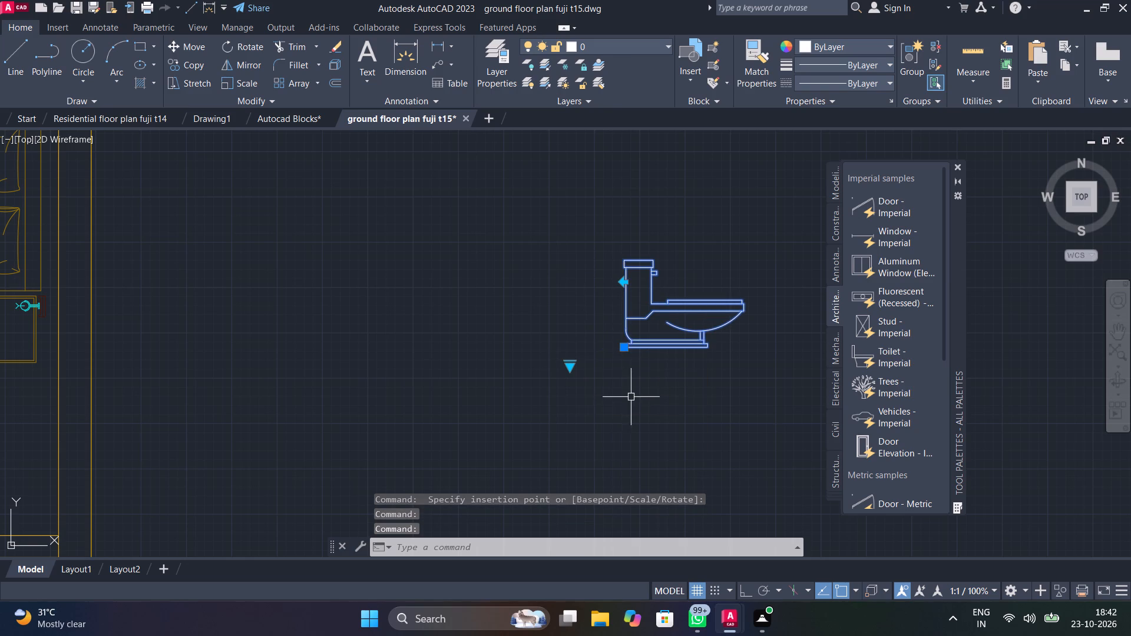
Switch the toilet block east of the plan to its Elongated (Plan) view.
left_click(650, 333)
left_click(601, 357)
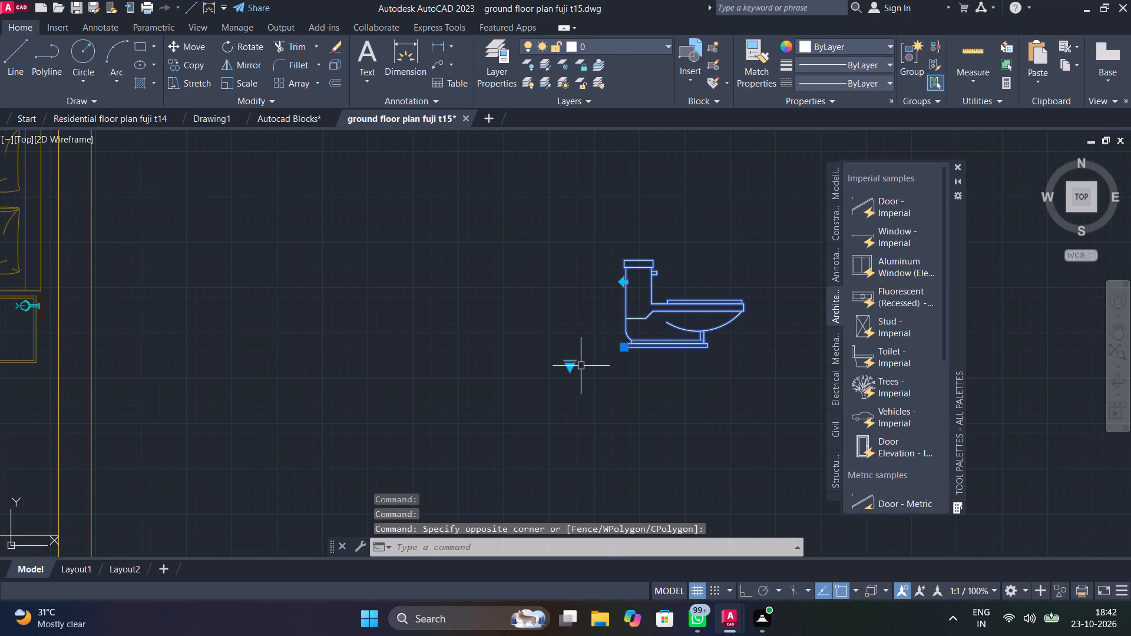
left_click(576, 366)
left_click(566, 368)
left_click(568, 368)
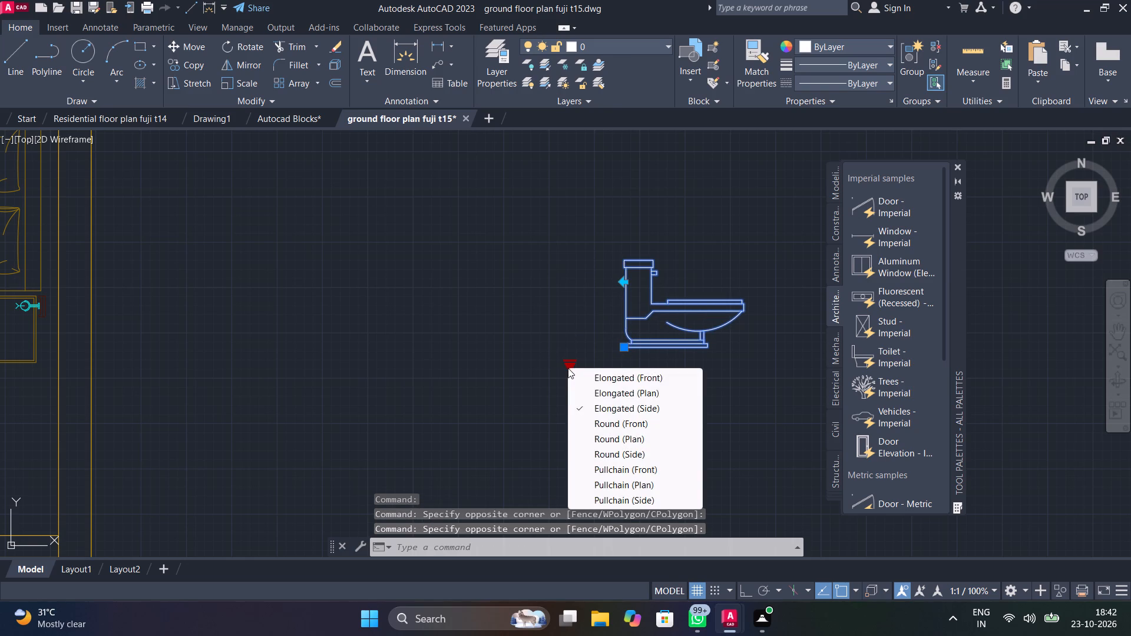
left_click(620, 394)
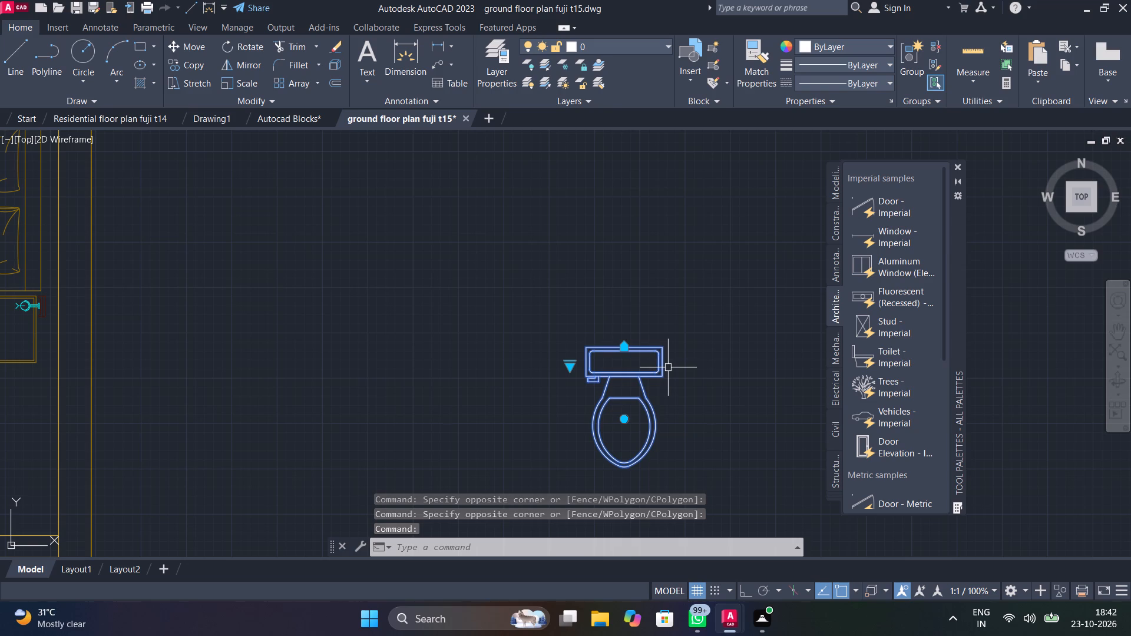
Copy the plan-view toilet by its tank's back midpoint into the northeast bathroom and the narrow bathroom west of it.
type("cop")
left_click(445, 410)
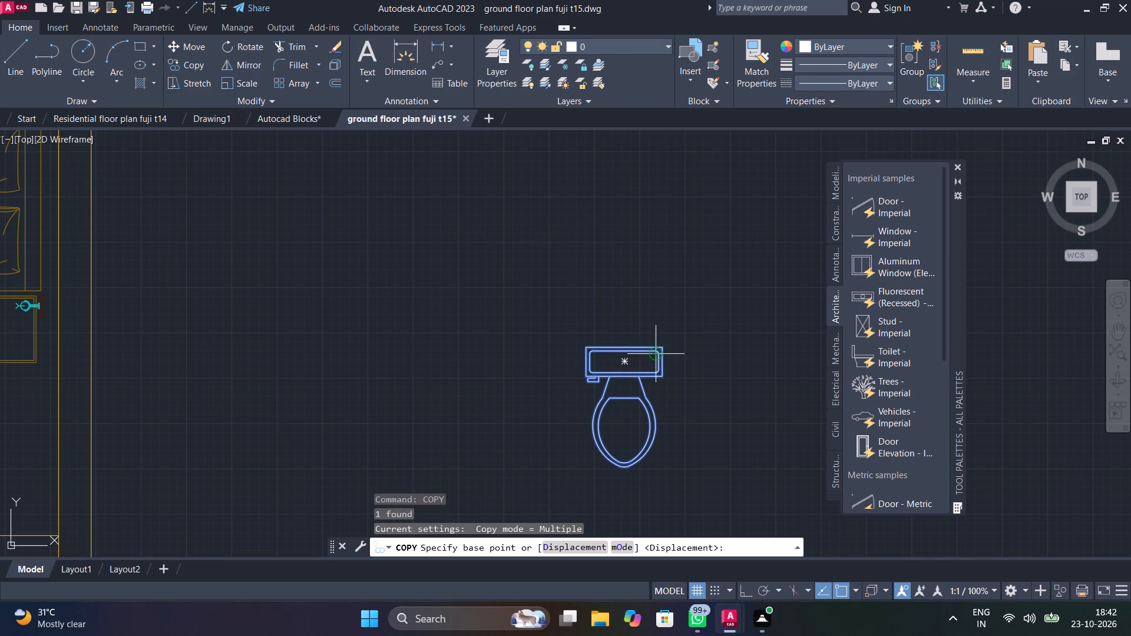
left_click(626, 346)
middle_click_drag(488, 306, 829, 393)
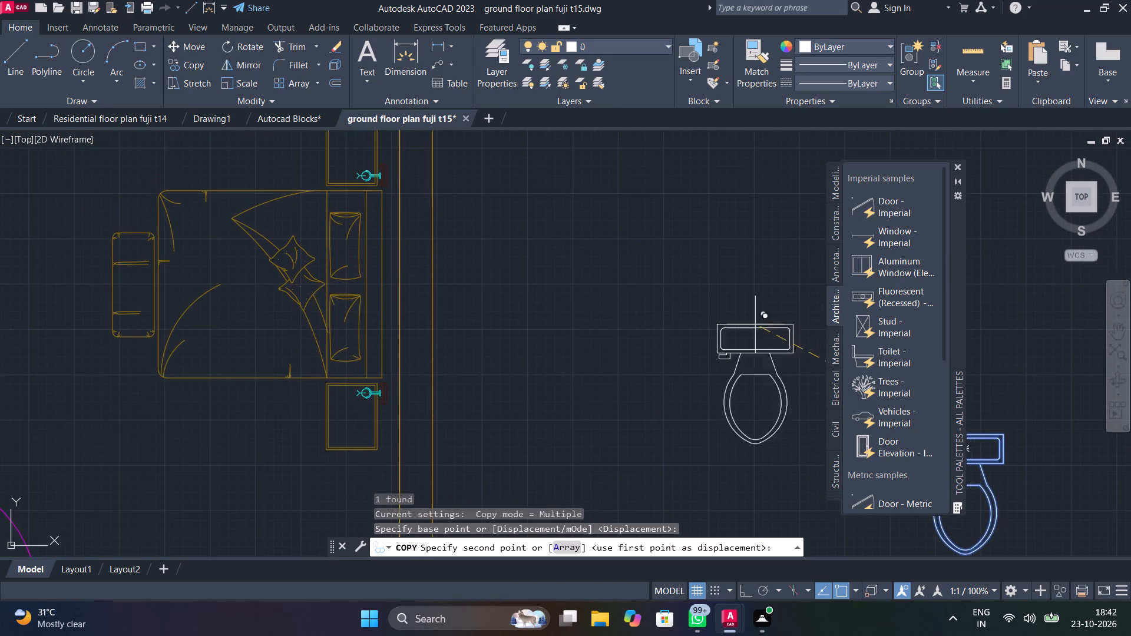
scroll(642, 273, "down", 3)
scroll(514, 191, "up", 4)
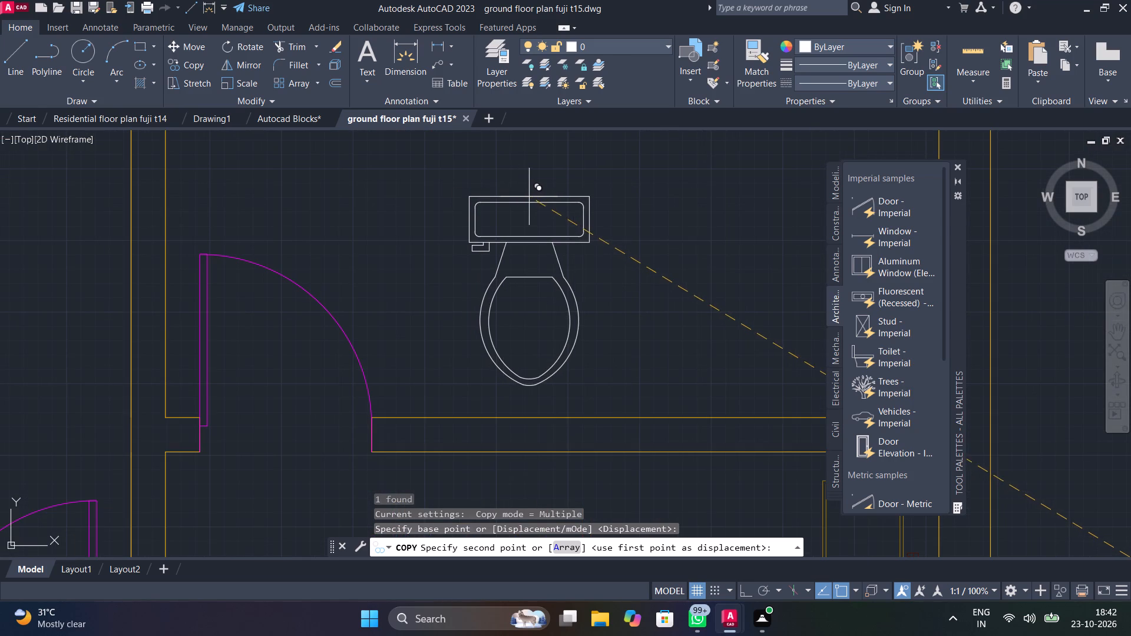
middle_click_drag(565, 197, 608, 235)
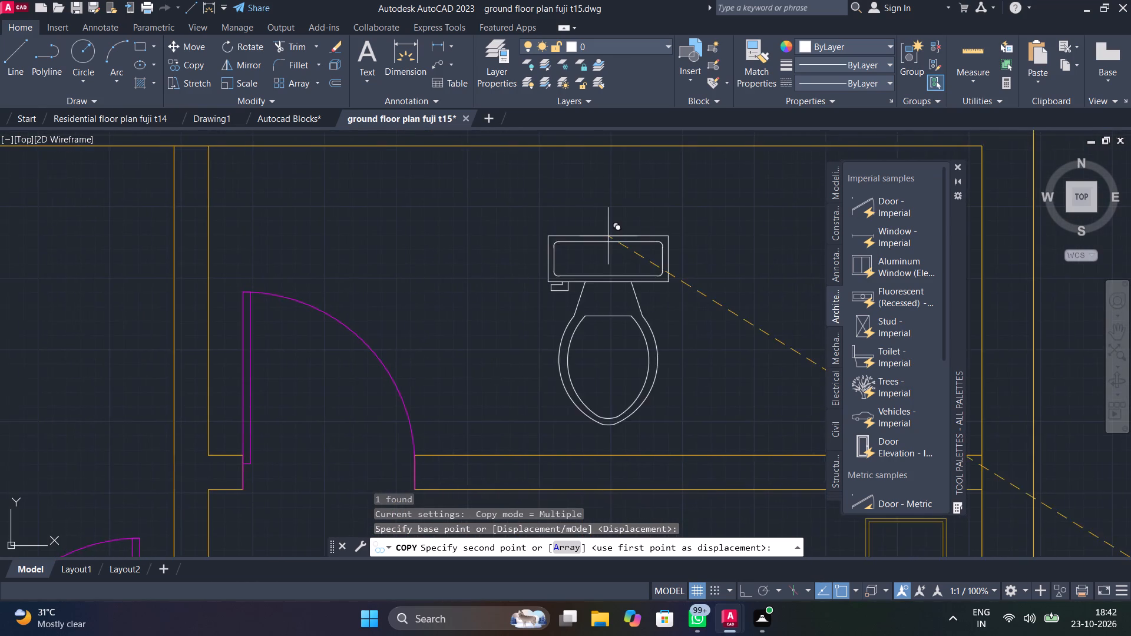
scroll(608, 236, "down", 1)
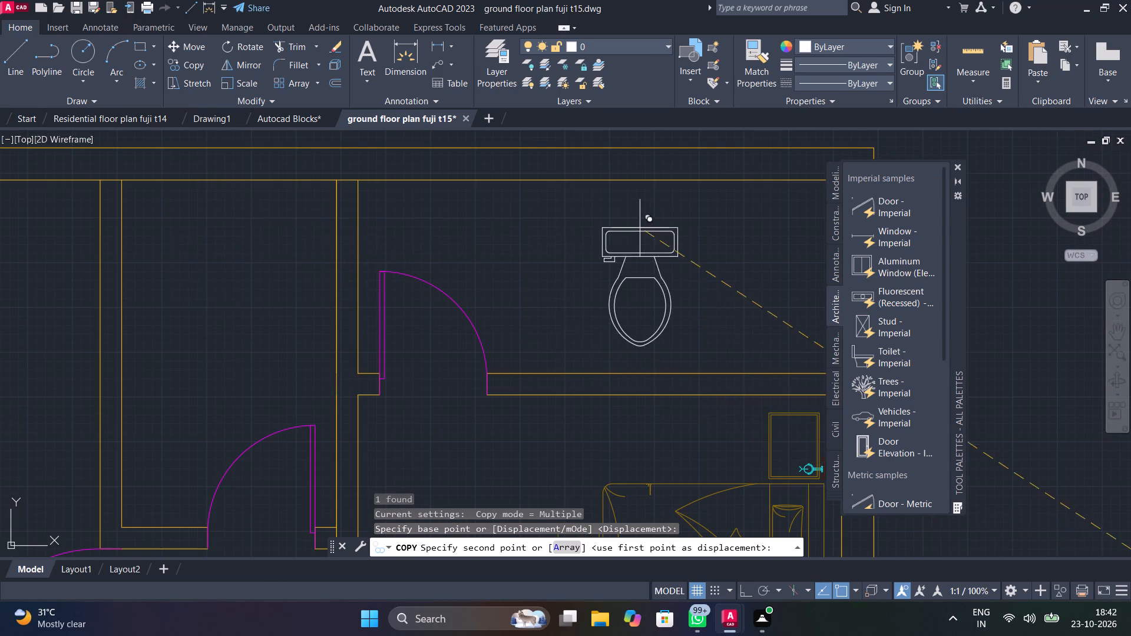
scroll(650, 230, "down", 1)
middle_click_drag(643, 225, 450, 208)
left_click(529, 207)
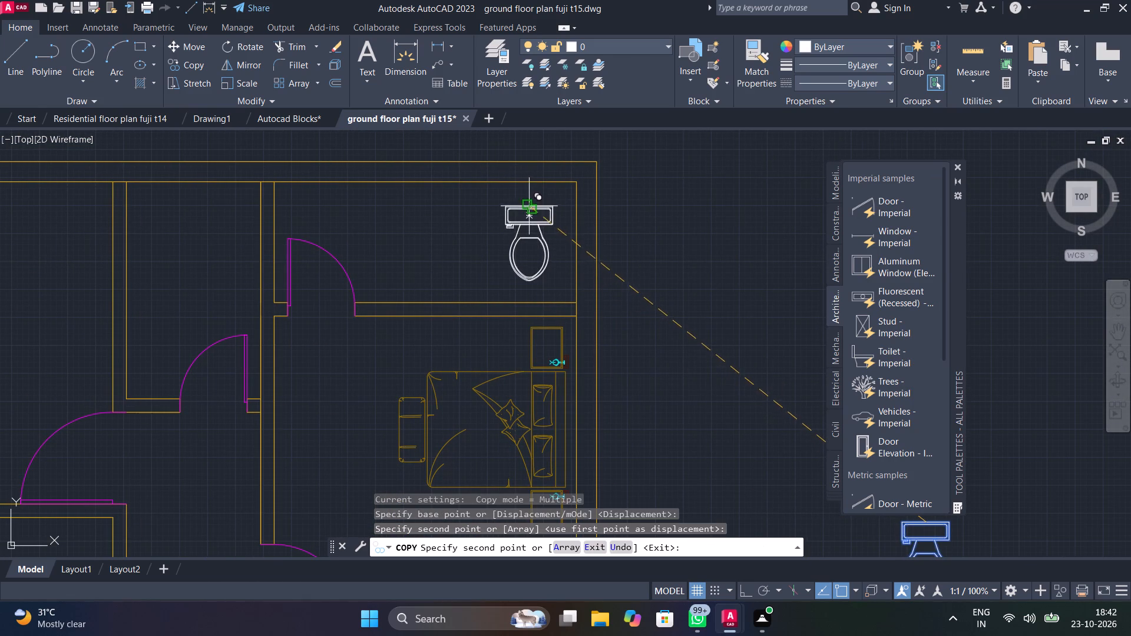
middle_click_drag(436, 214, 725, 237)
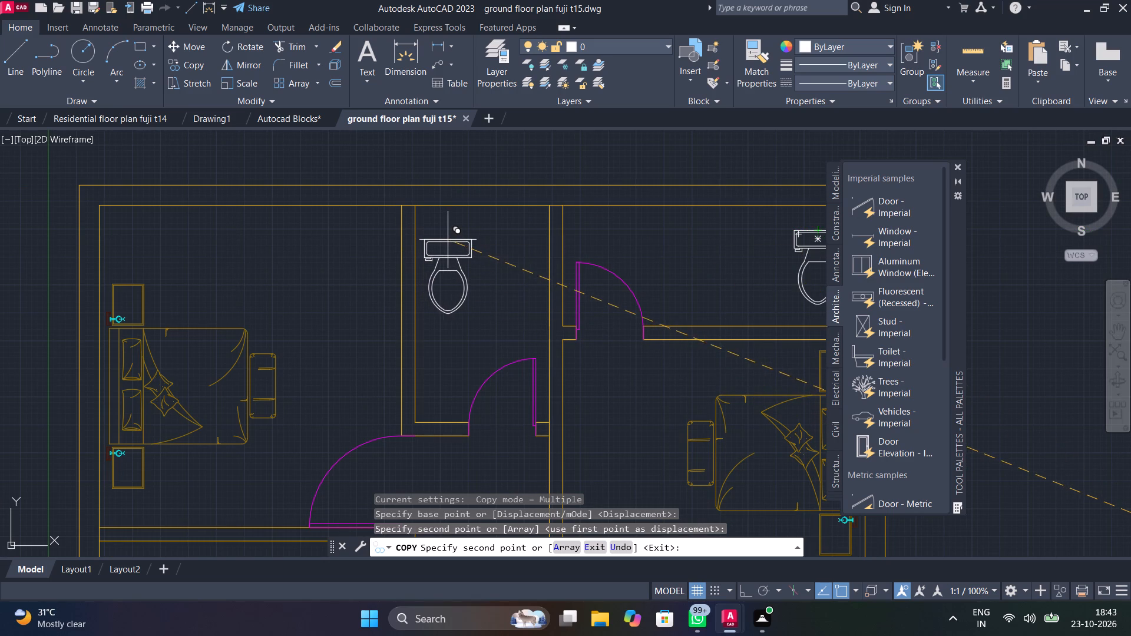
left_click(448, 240)
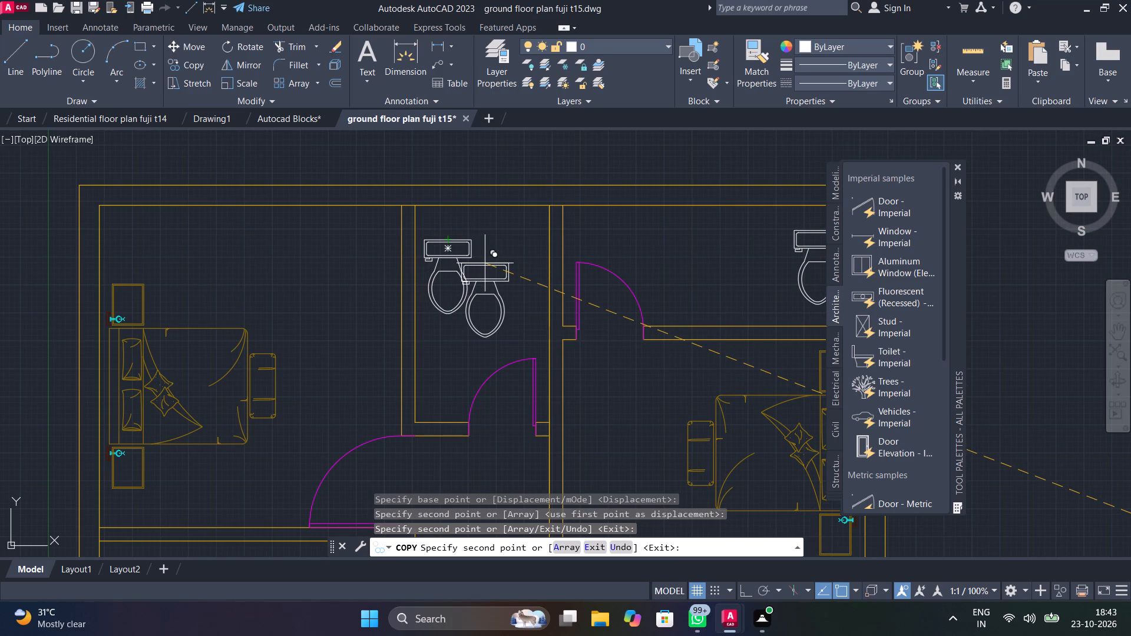
scroll(485, 263, "down", 3)
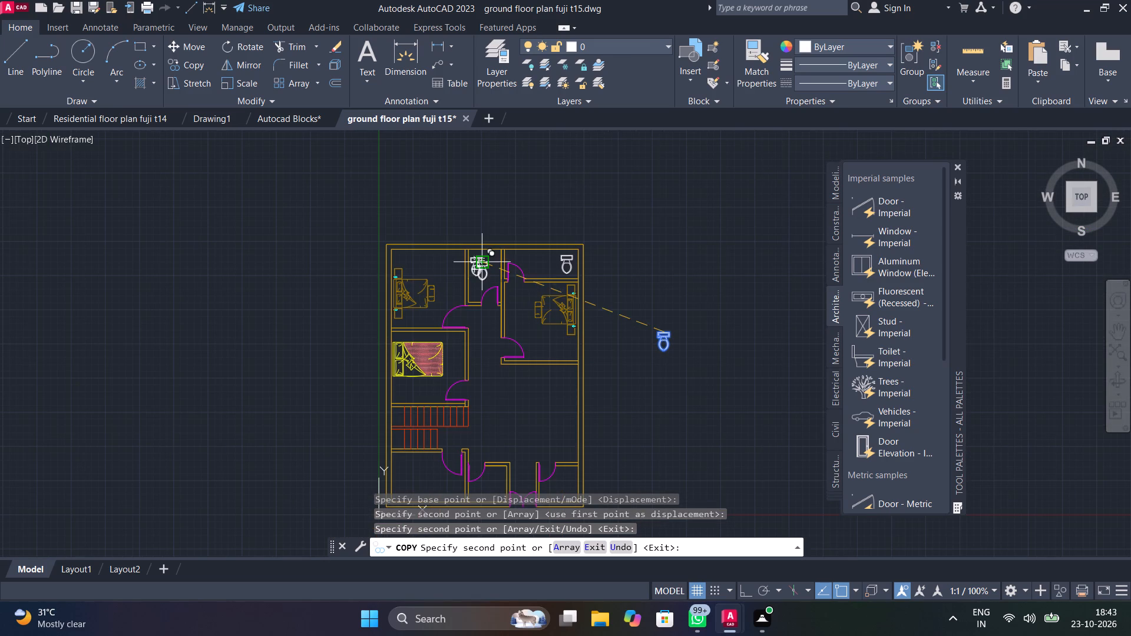
key("Escape")
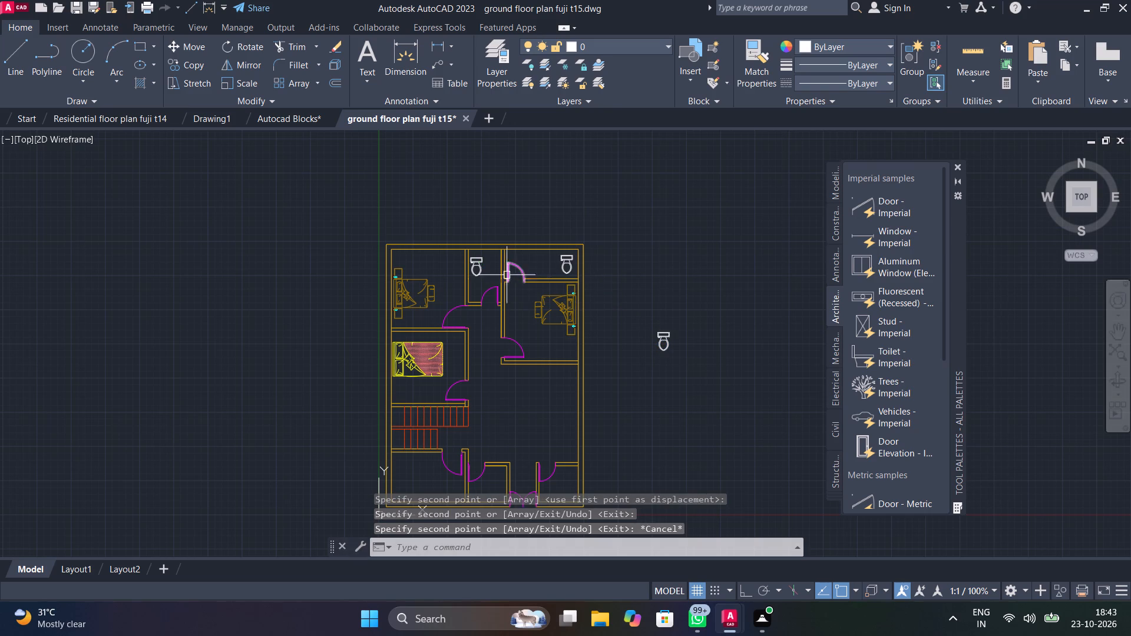
Rotate the narrow north bathroom's toilet 90° counterclockwise about its tank's northwest corner, so its tank faces west.
scroll(494, 270, "up", 4)
left_click(372, 243)
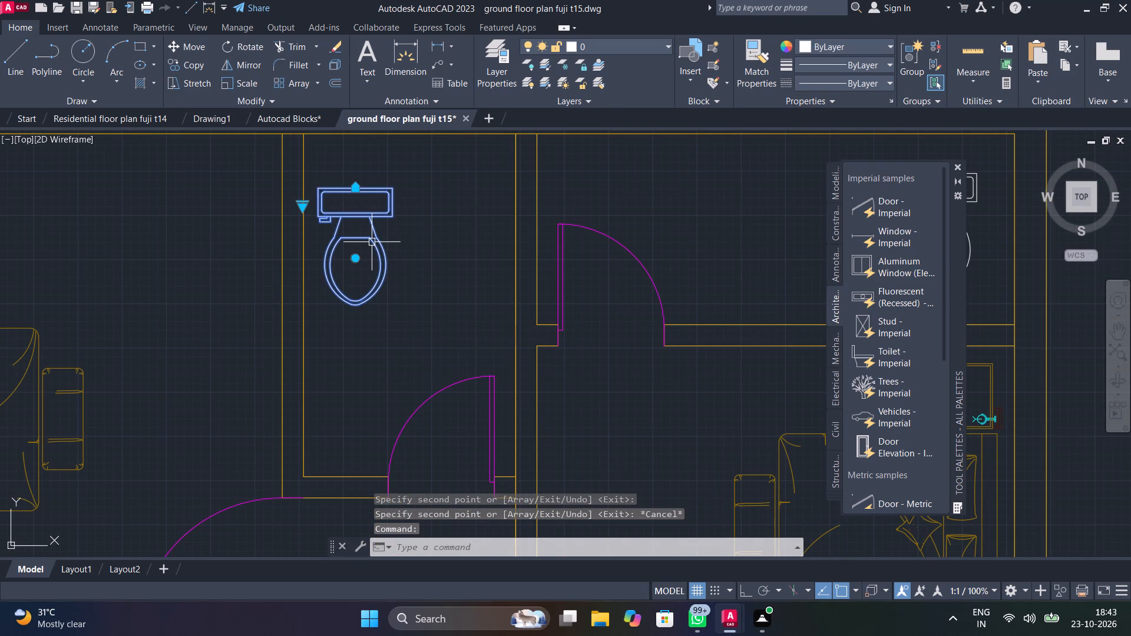
key("r")
key("o")
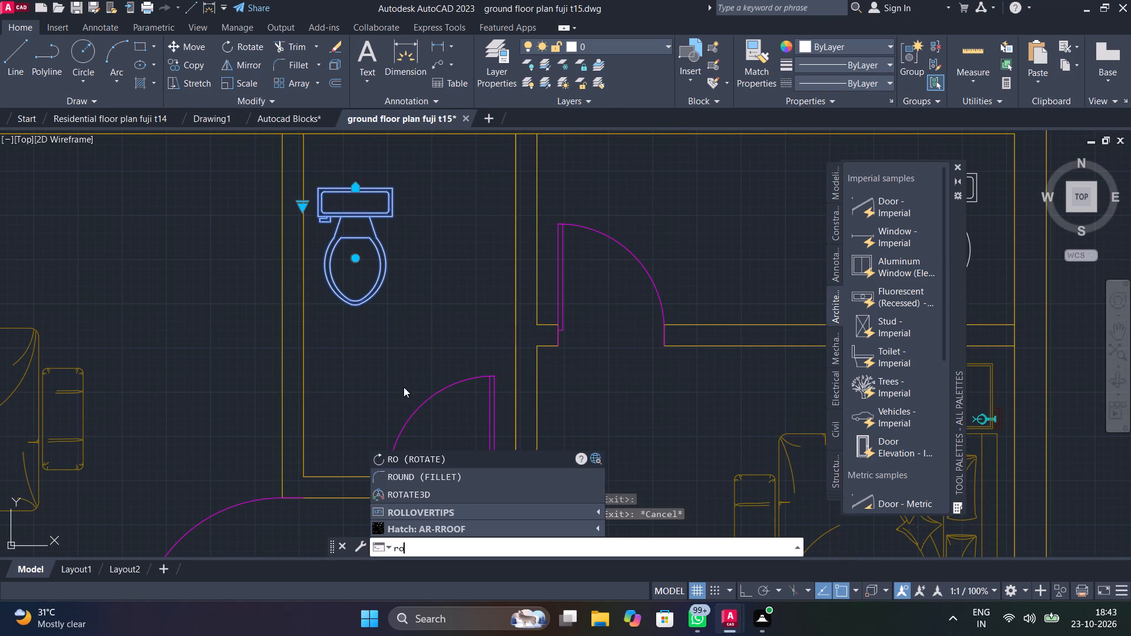
left_click(418, 460)
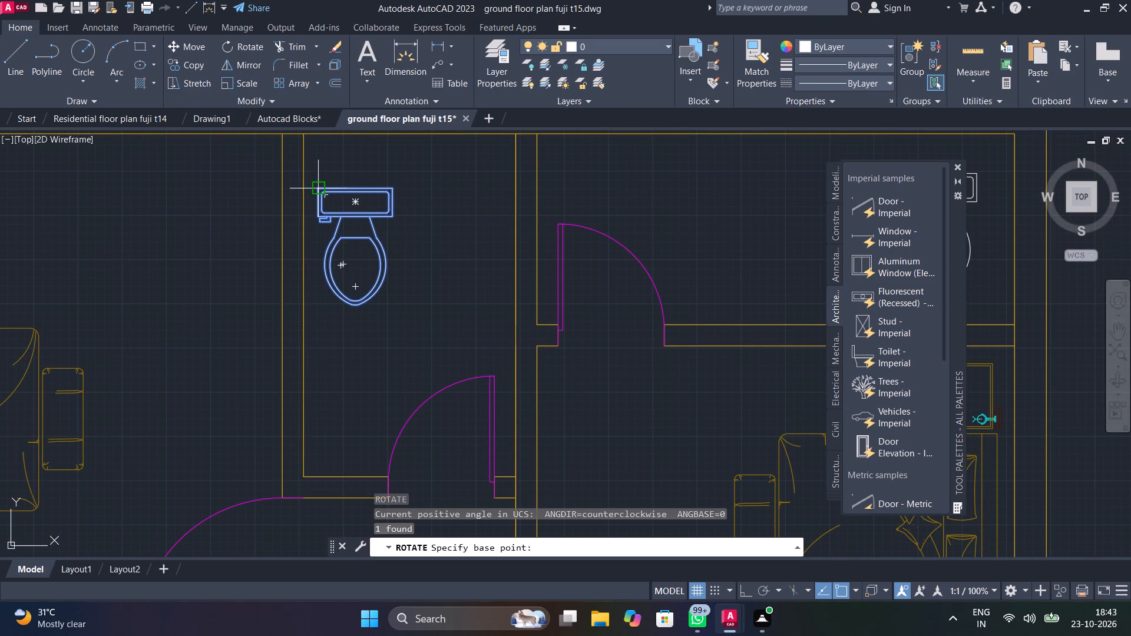
left_click(320, 184)
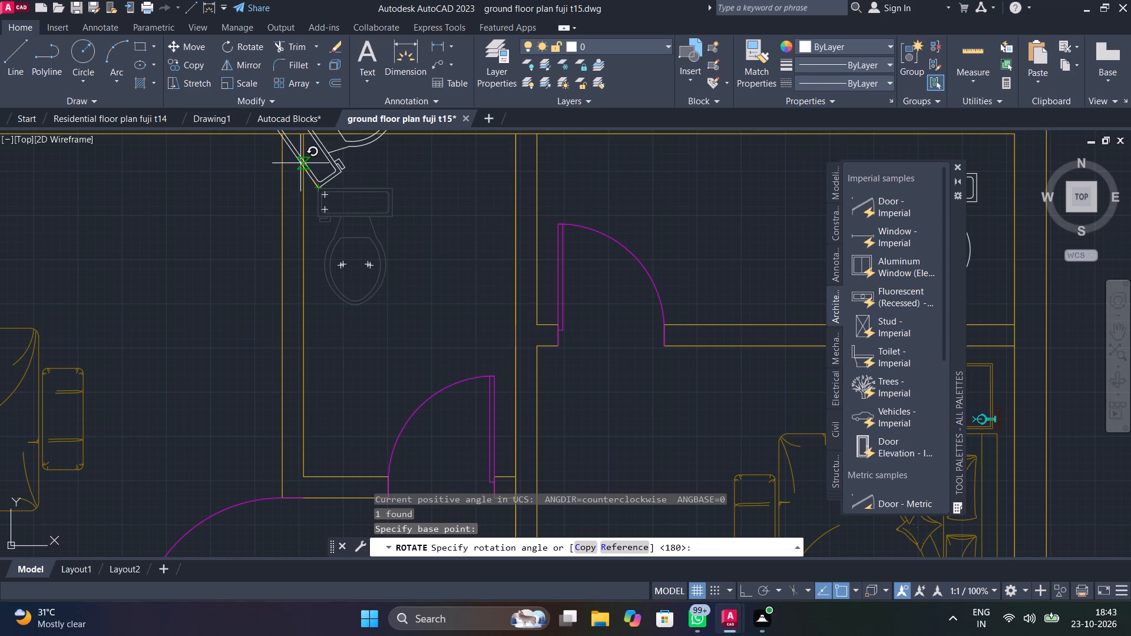
middle_click_drag(348, 184, 351, 323)
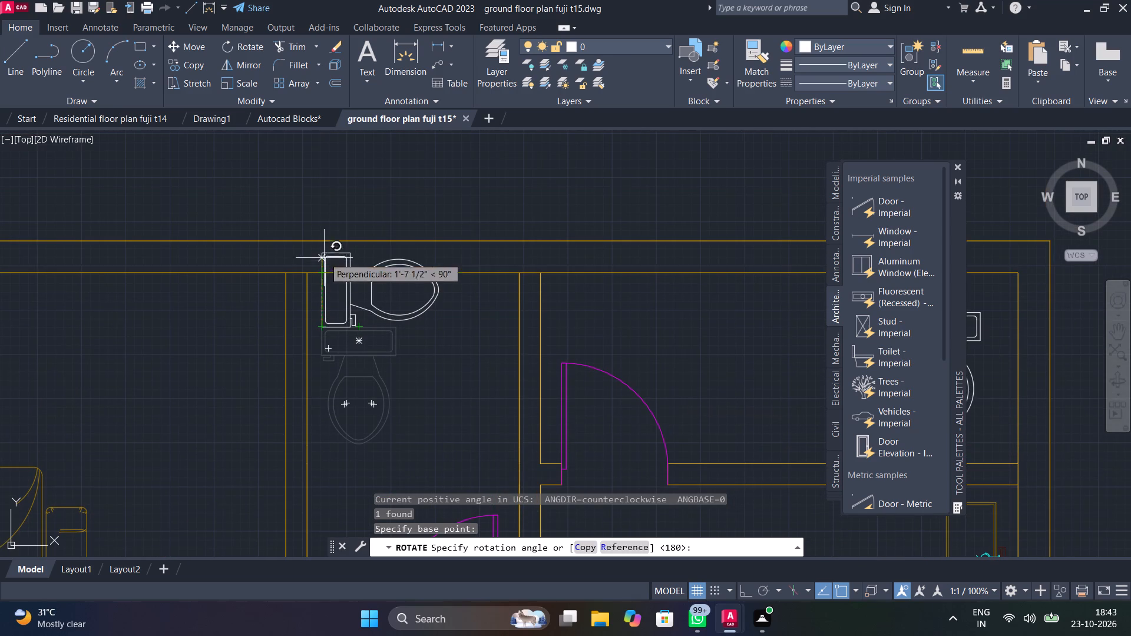
left_click(326, 199)
Move the rotated toilet in the narrow north bathroom south so its tank backs against the west wall.
middle_click_drag(403, 314, 295, 246)
left_click(240, 254)
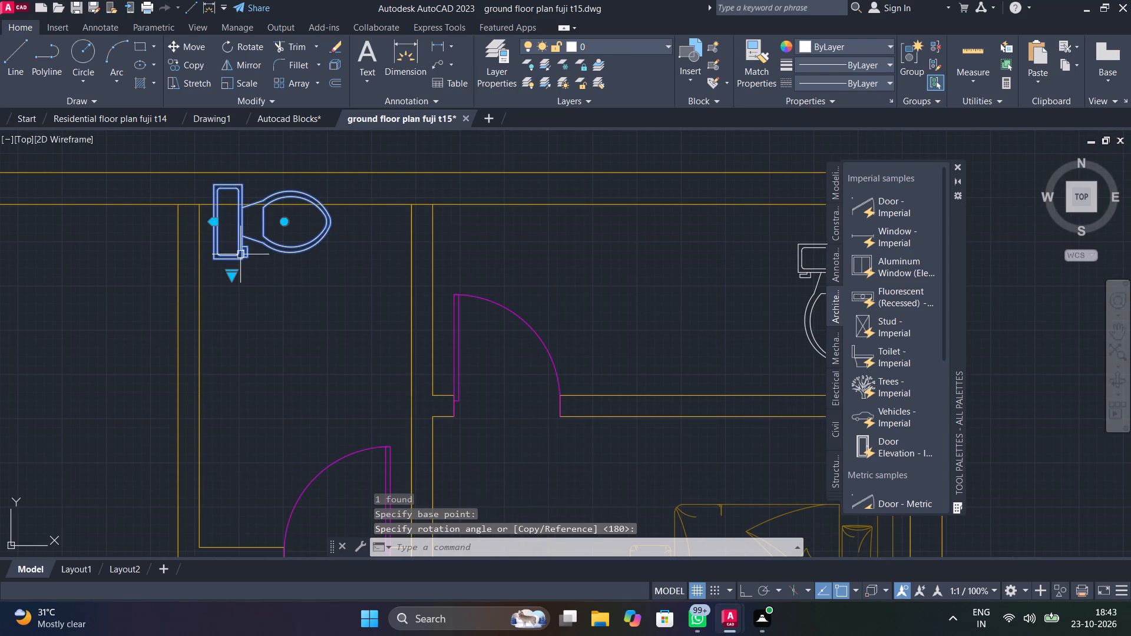
type("mo")
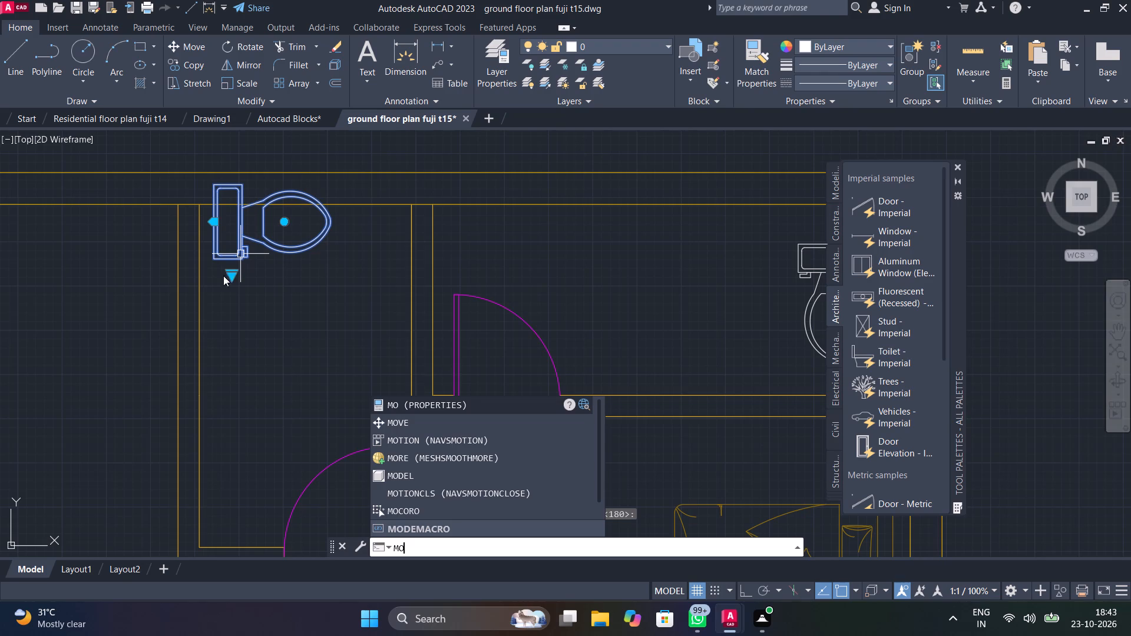
left_click(401, 423)
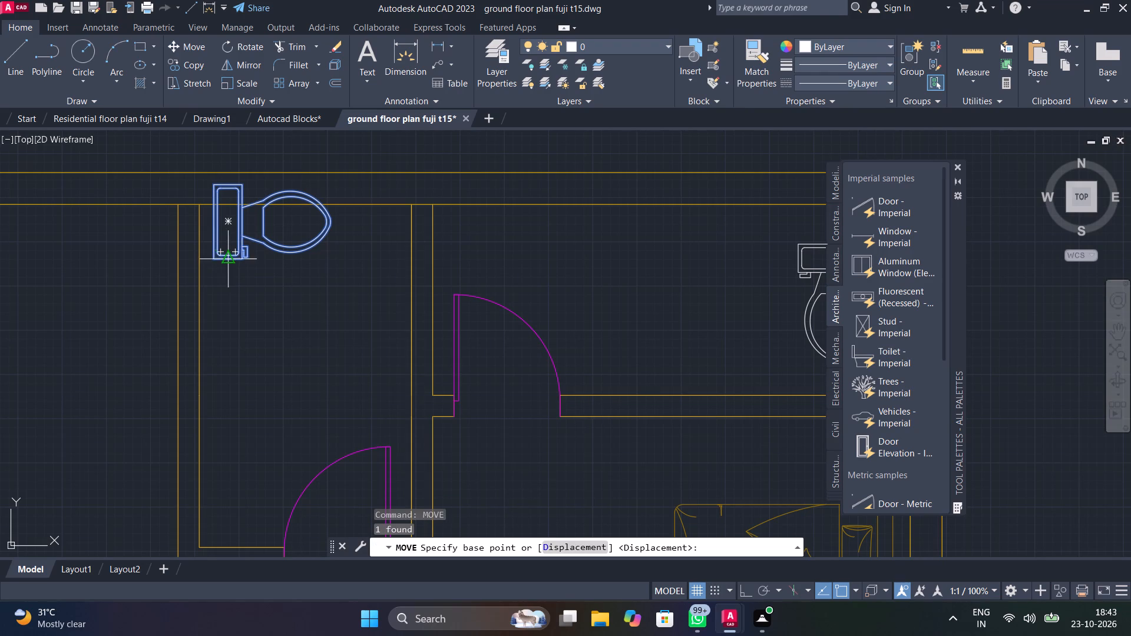
left_click(210, 256)
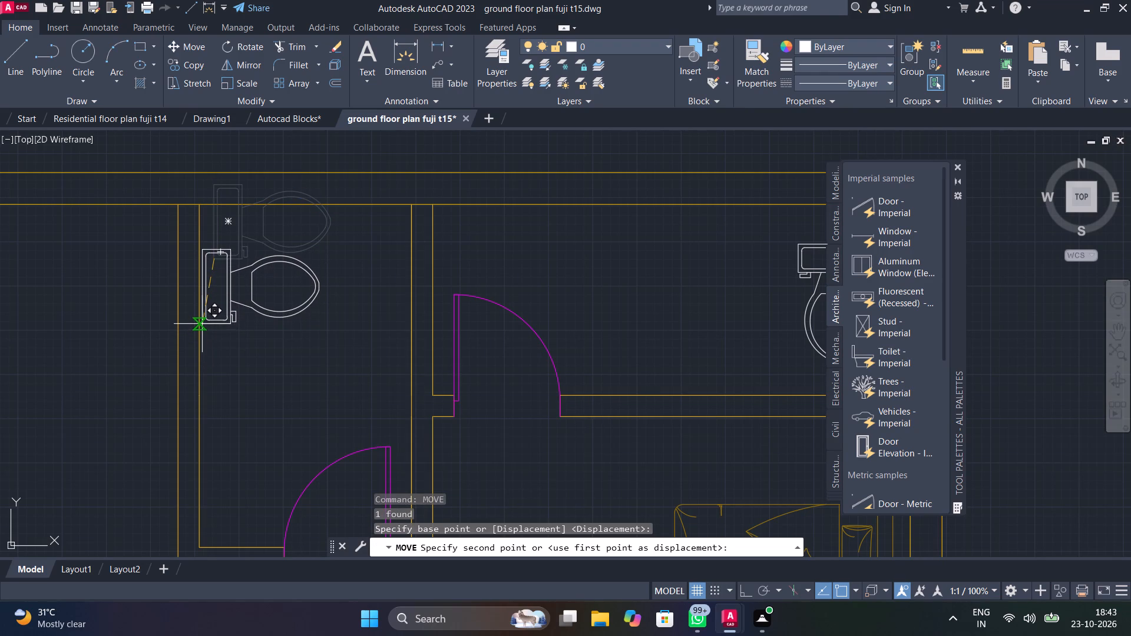
left_click(202, 324)
Rotate the northeast bathroom's toilet 90° clockwise about its tank's southeast corner, so its tank faces east.
middle_click_drag(296, 327, 59, 291)
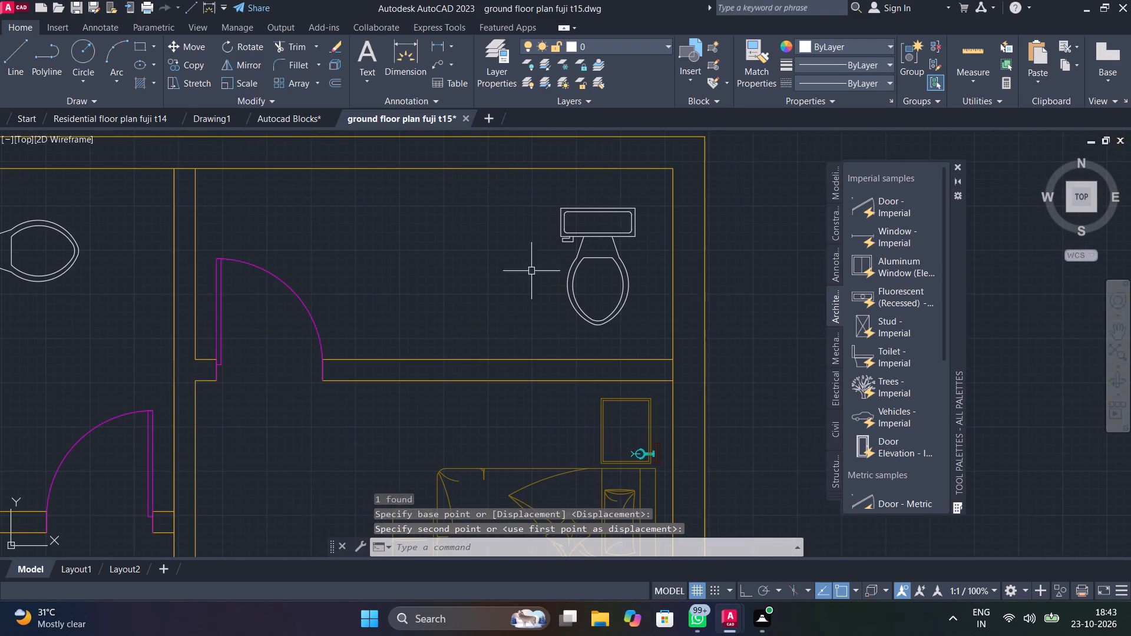
left_click(600, 236)
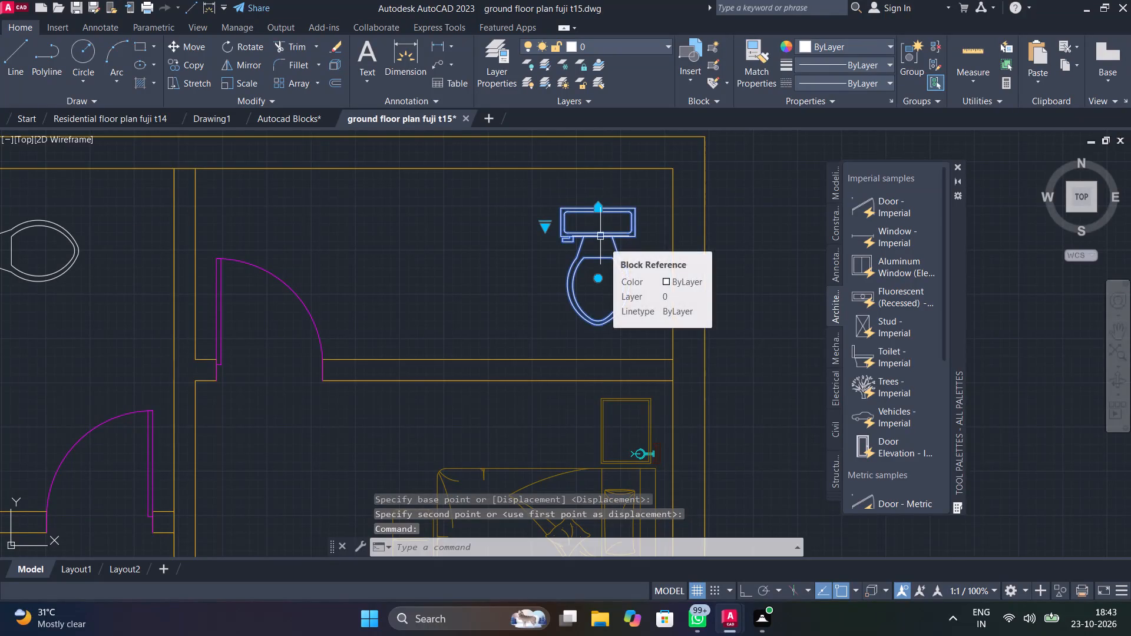
type("ro")
left_click(434, 457)
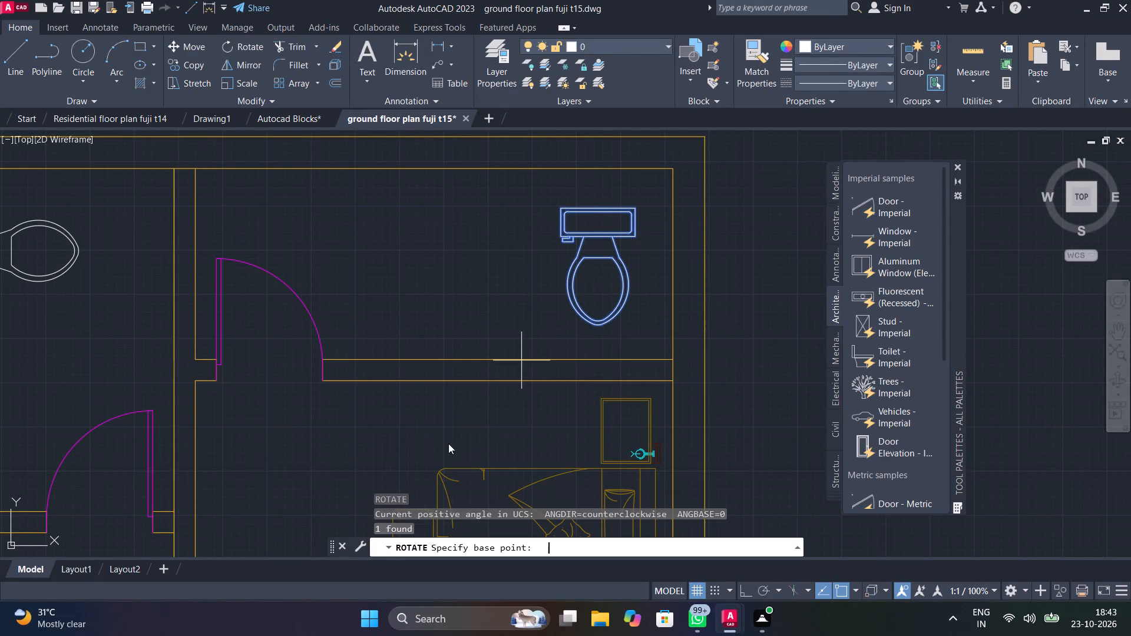
left_click(638, 238)
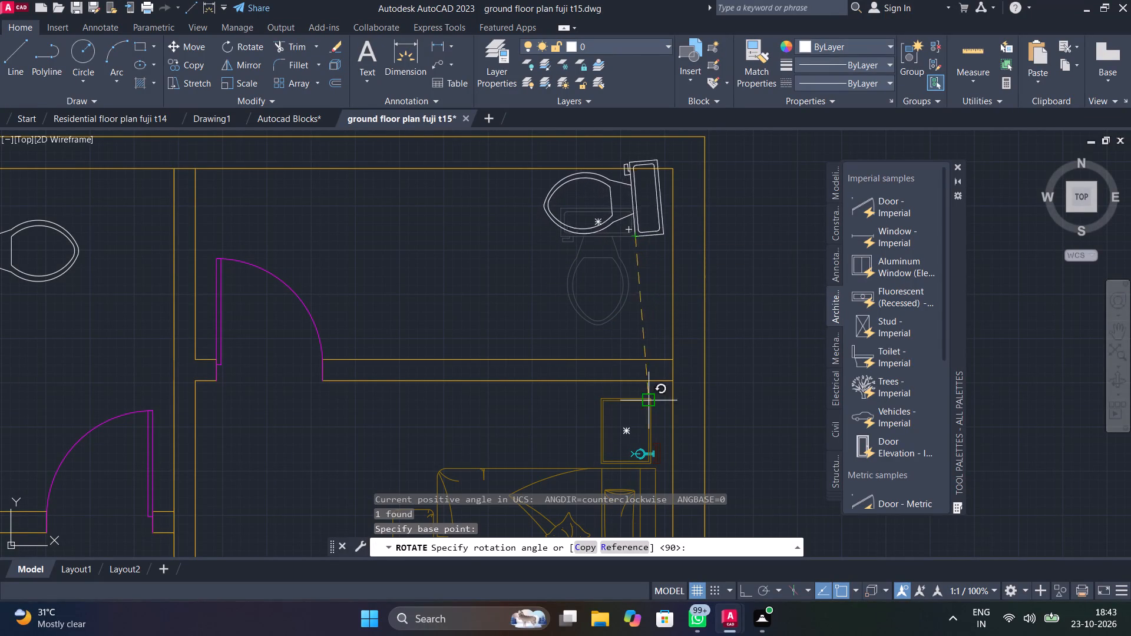
left_click(638, 421)
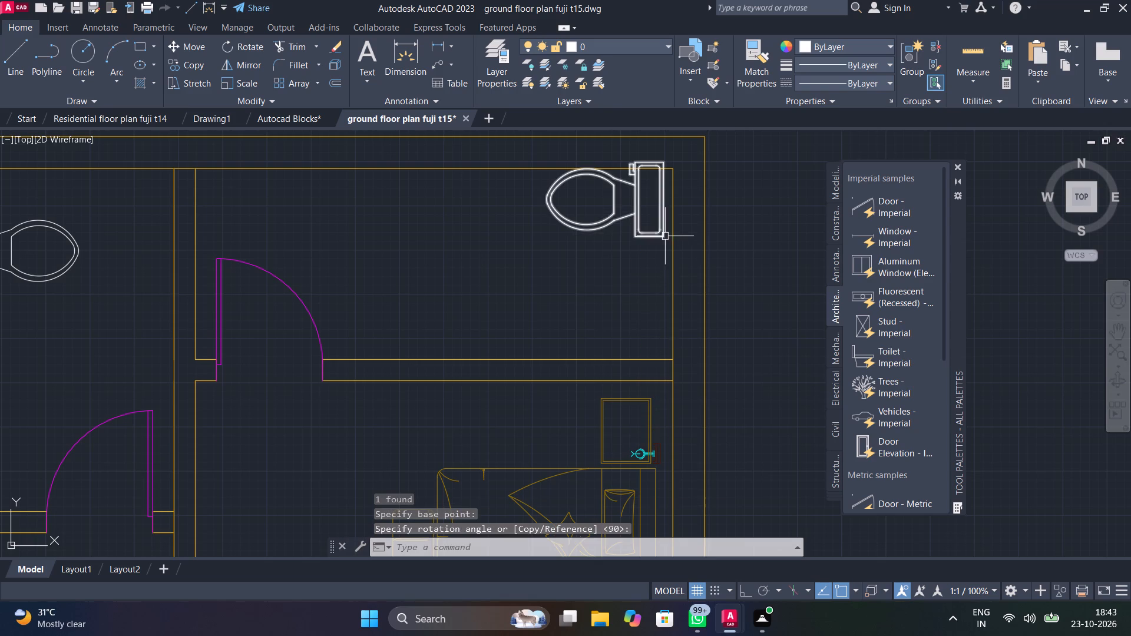
Move the northeast bathroom's toilet by its tank's southeast corner so the tank backs against the east wall.
left_click(663, 234)
type("mo")
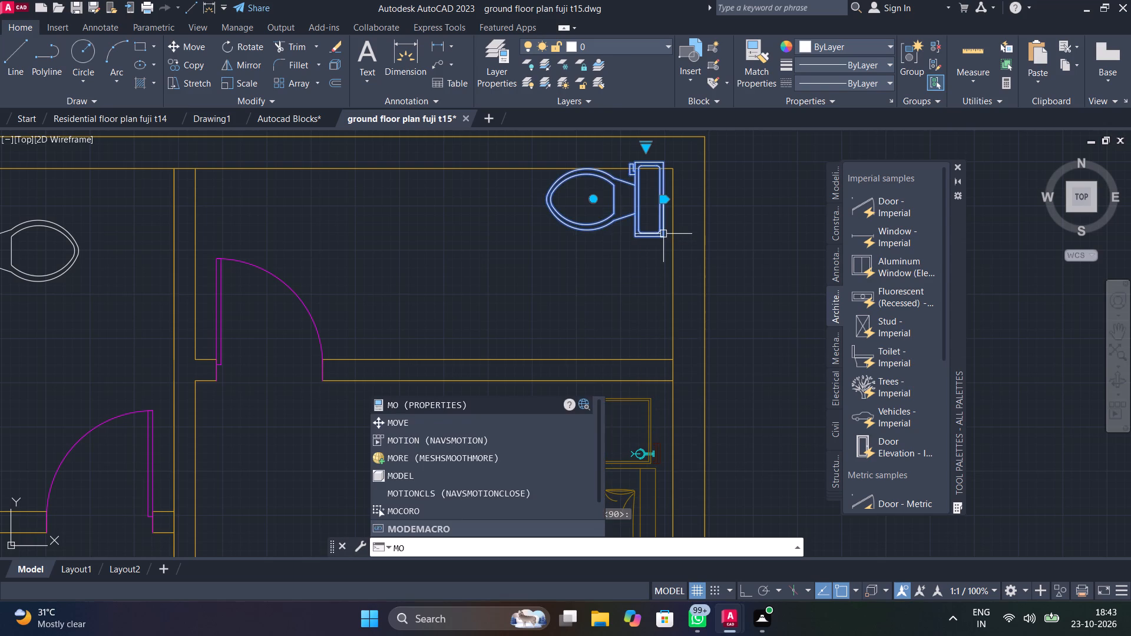
left_click(438, 429)
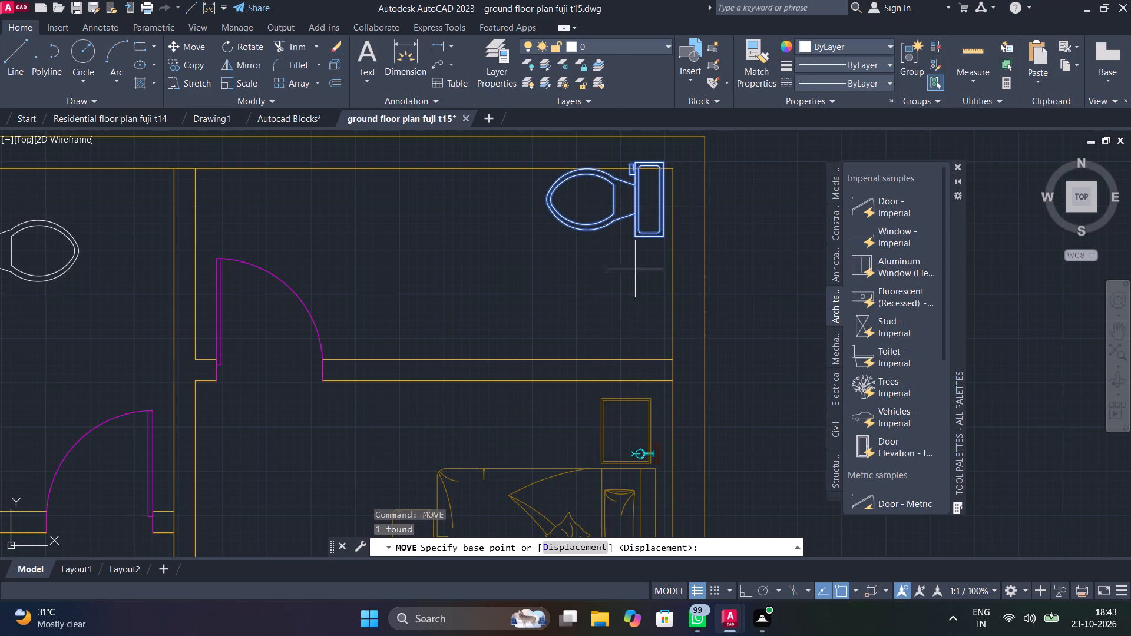
left_click(662, 236)
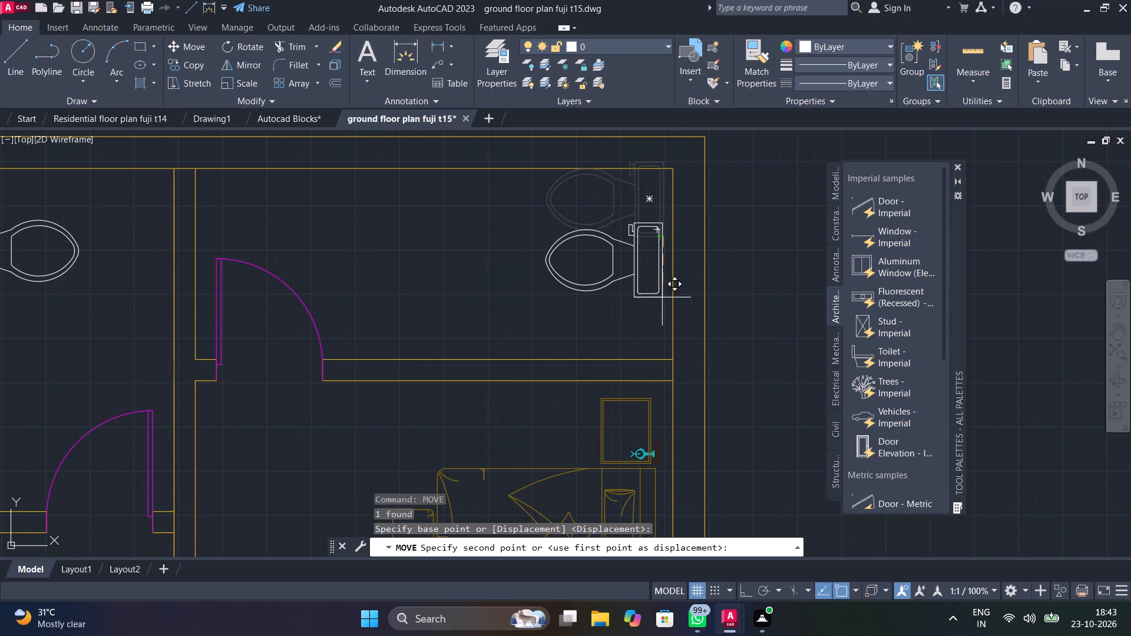
left_click(669, 289)
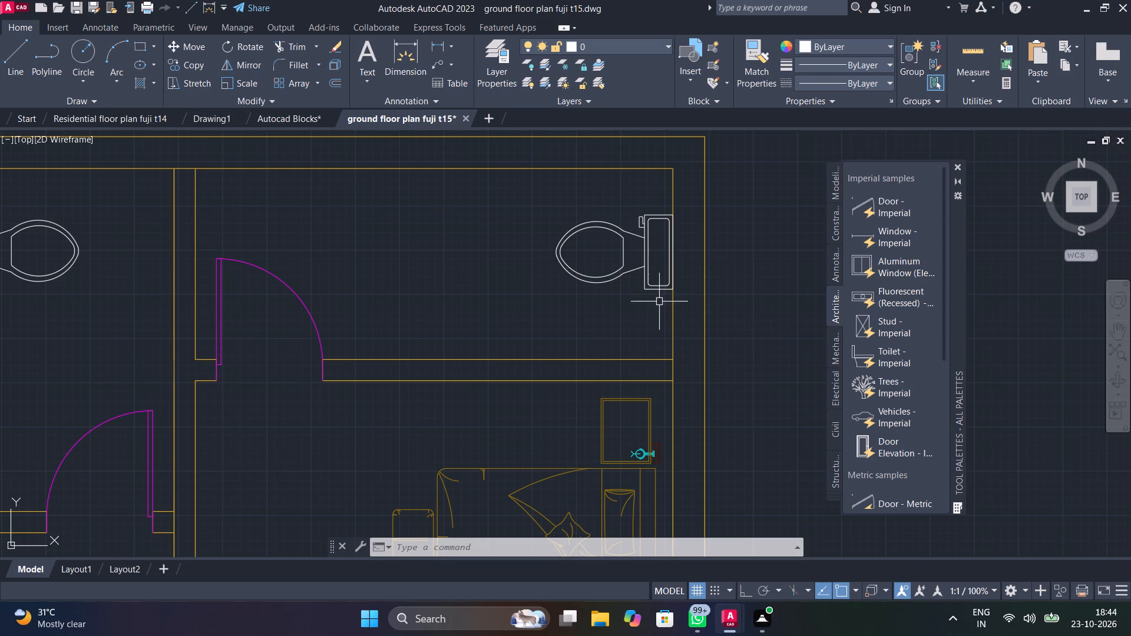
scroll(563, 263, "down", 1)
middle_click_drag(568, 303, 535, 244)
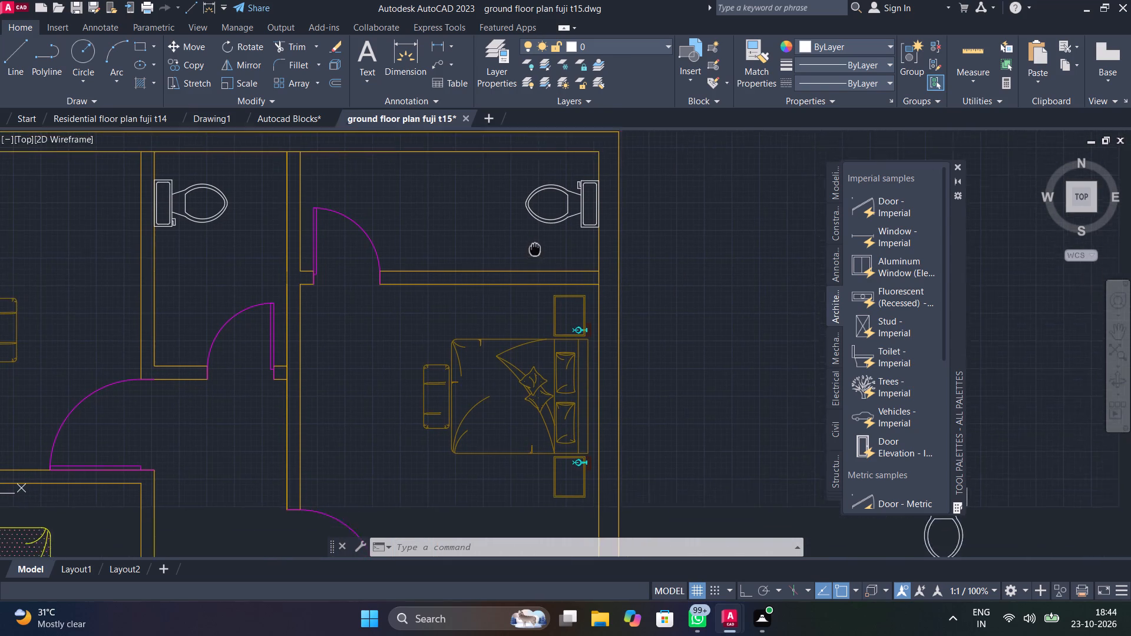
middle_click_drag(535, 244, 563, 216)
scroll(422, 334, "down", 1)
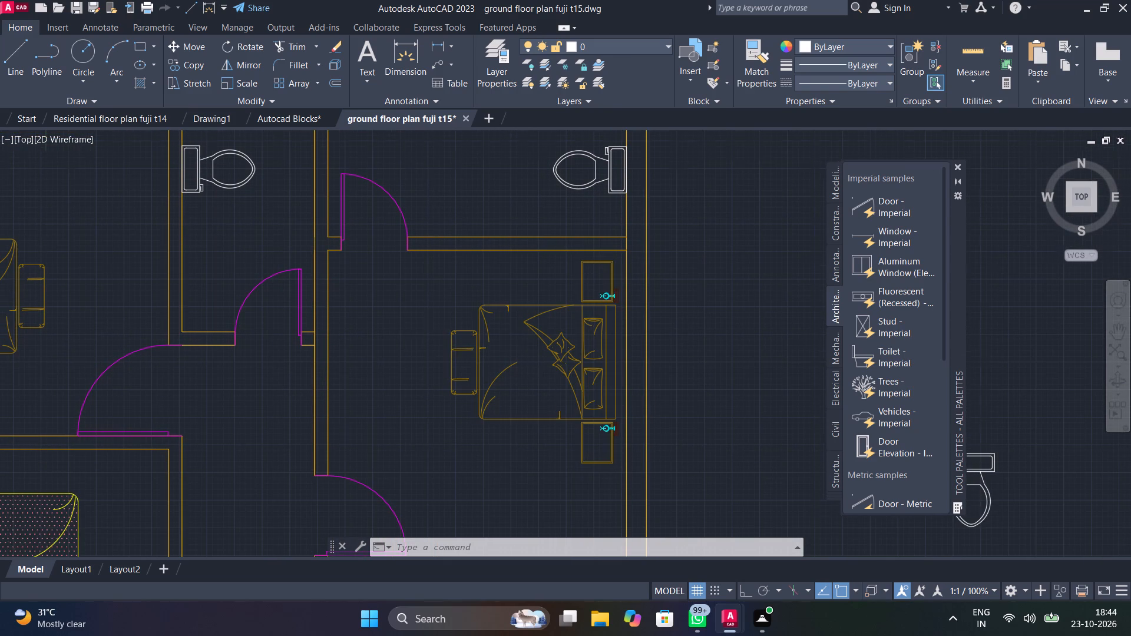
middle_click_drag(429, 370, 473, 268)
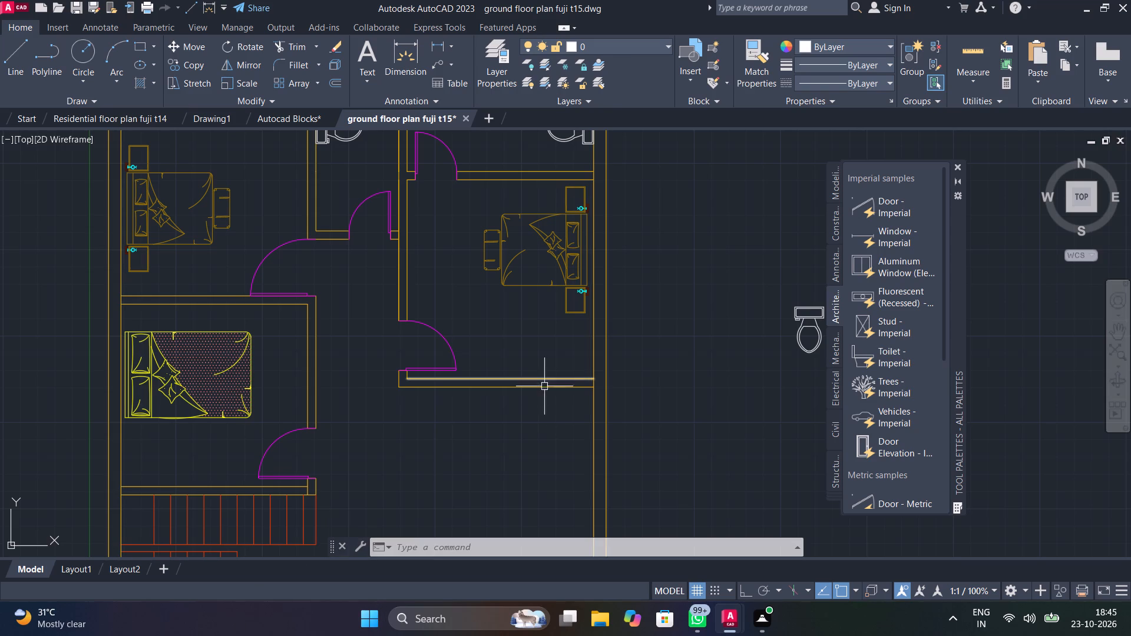
Assign the toilets in the narrow north bathroom and the northeast bathroom to the furniture layer.
middle_click_drag(551, 457, 565, 574)
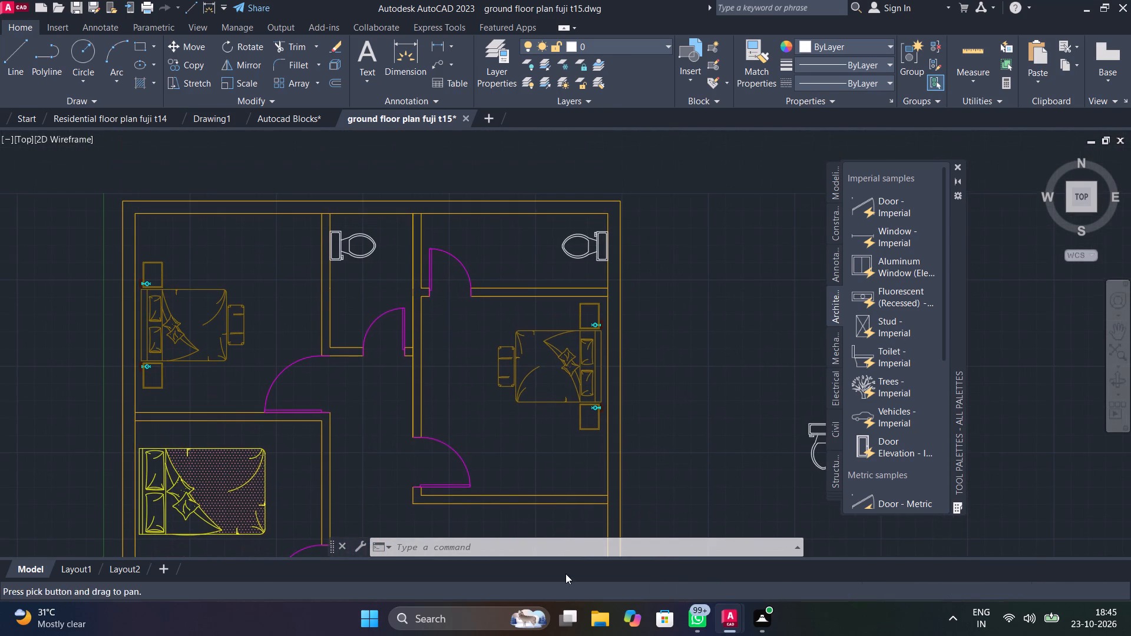
scroll(472, 519, "up", 1)
middle_click_drag(468, 430, 630, 635)
left_click(468, 355)
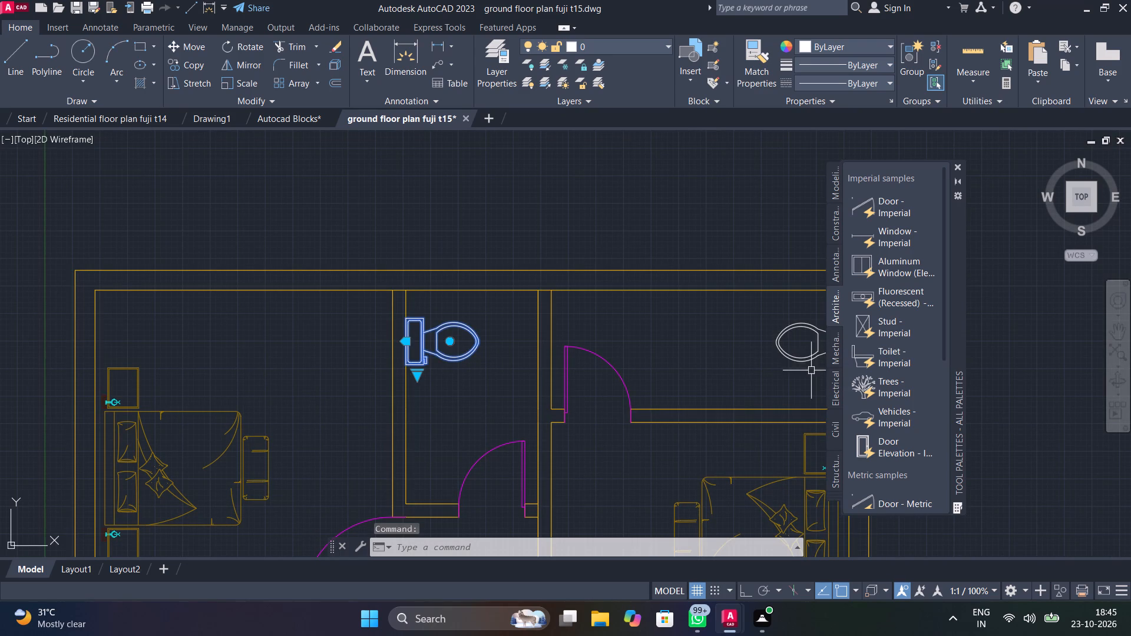
left_click(808, 363)
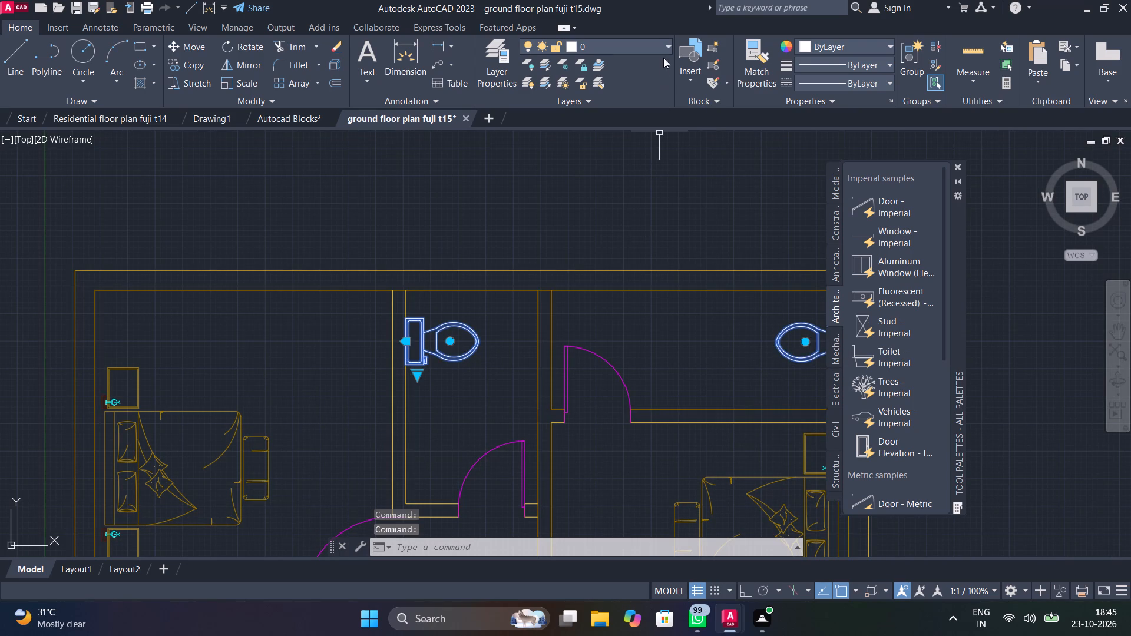
left_click(663, 47)
left_click(613, 183)
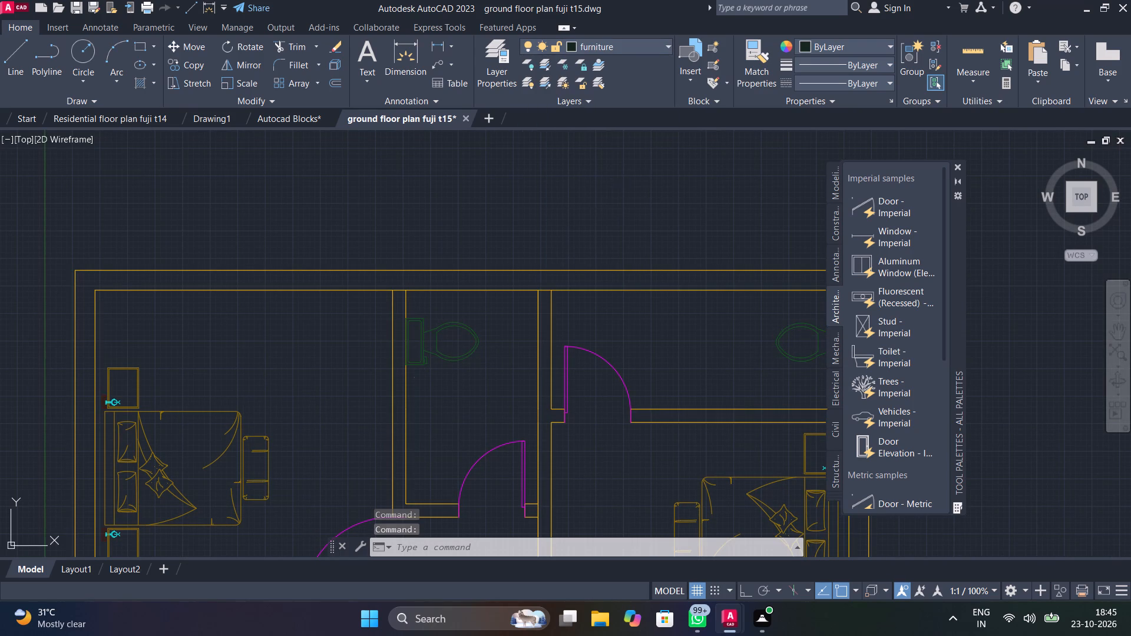
key("Escape")
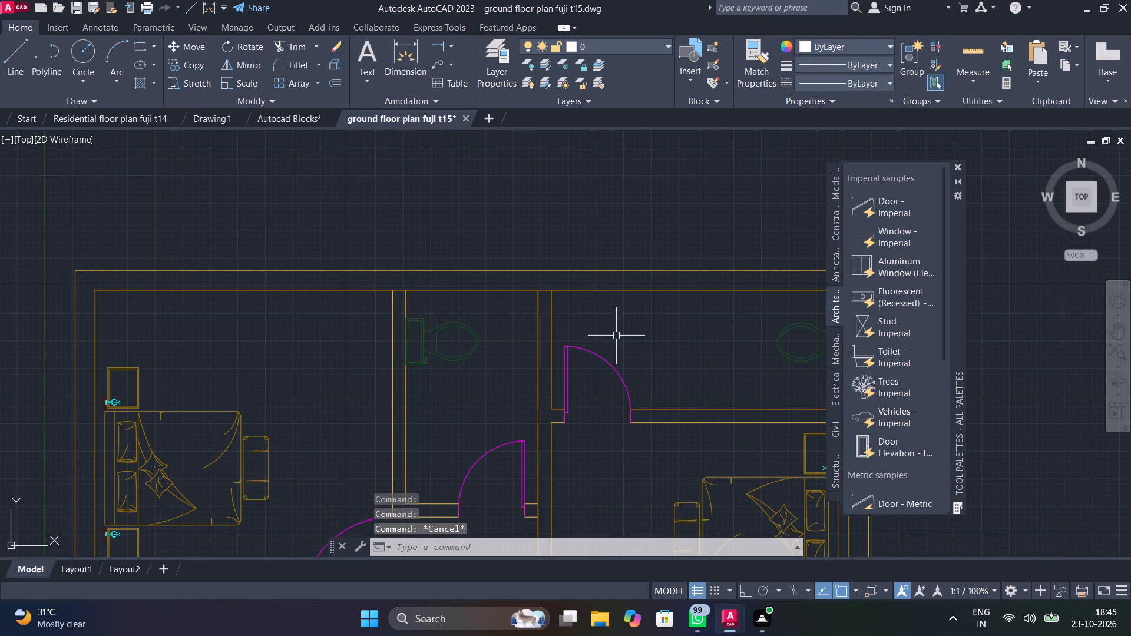
Delete the spare toilet block left outside the plan, east of the building.
scroll(640, 339, "down", 3)
middle_click_drag(664, 410, 574, 244)
left_click_drag(754, 300, 744, 282)
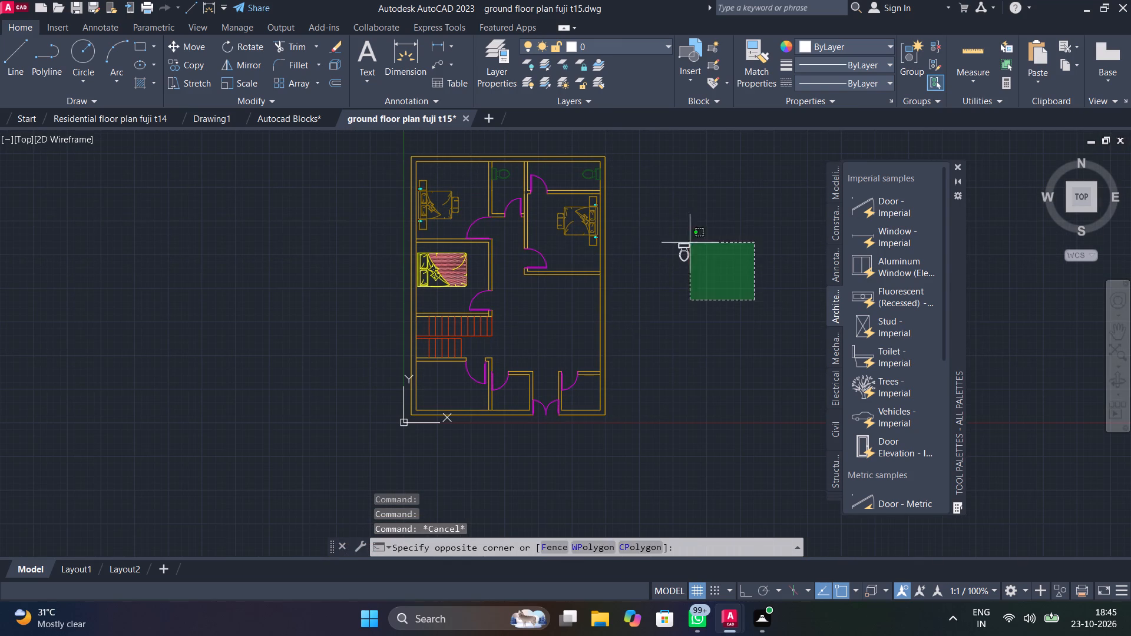
left_click(621, 198)
key("Delete")
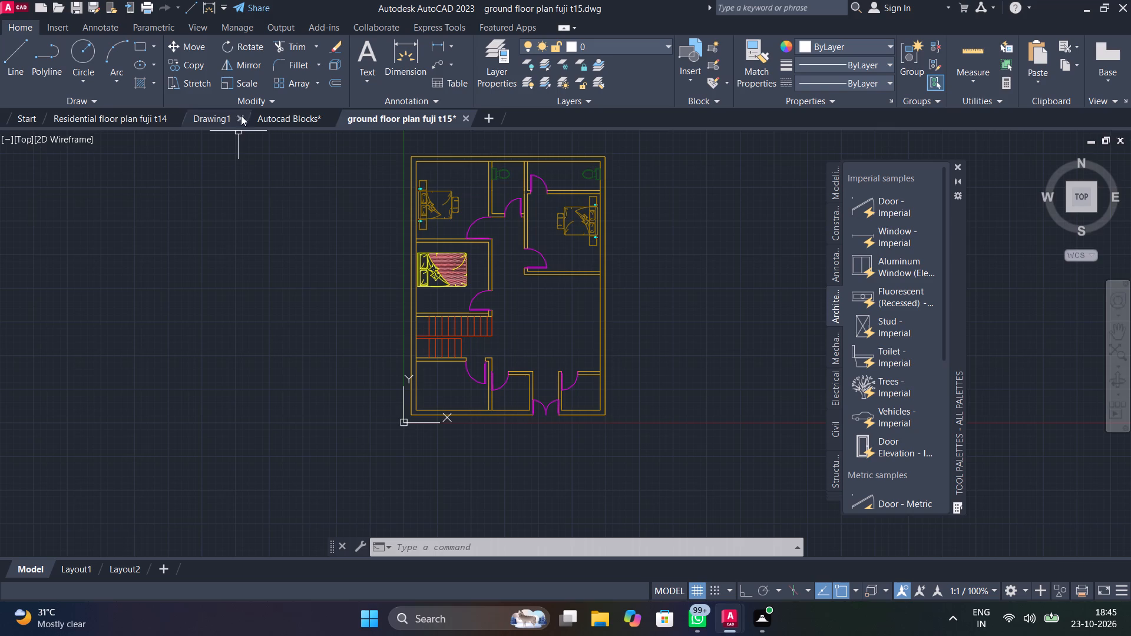
Look through the Kitchens & Baths section of the Autocad Blocks drawing for a suitable kitchen counter layout.
left_click(286, 118)
middle_click_drag(553, 277, 366, 417)
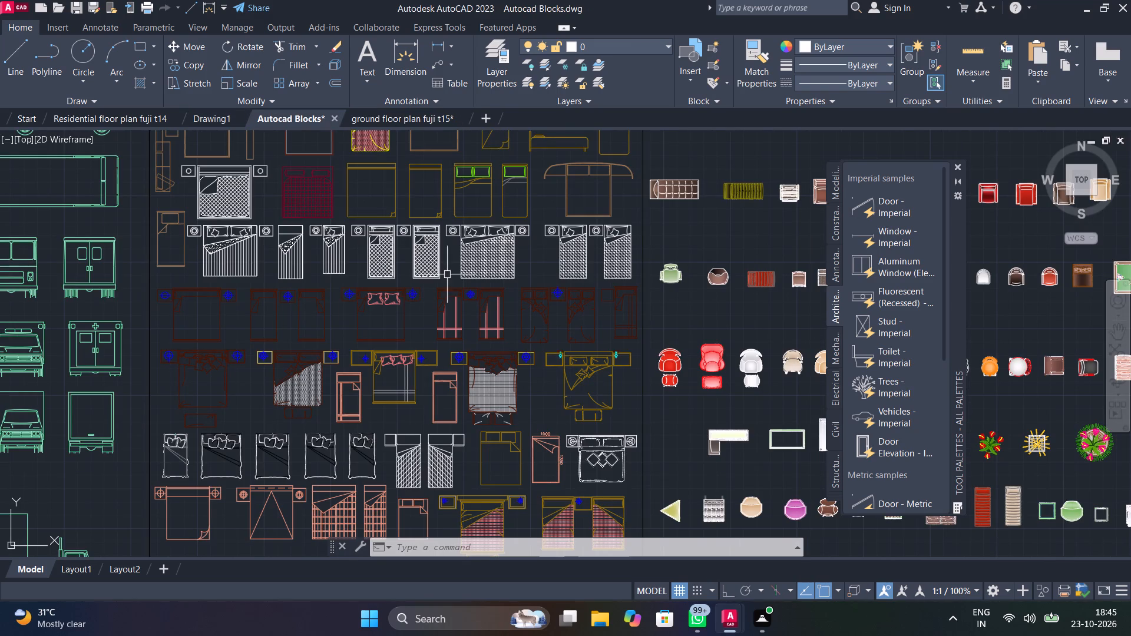
middle_click_drag(366, 417, 366, 417)
scroll(481, 352, "down", 2)
middle_click_drag(597, 333, 317, 404)
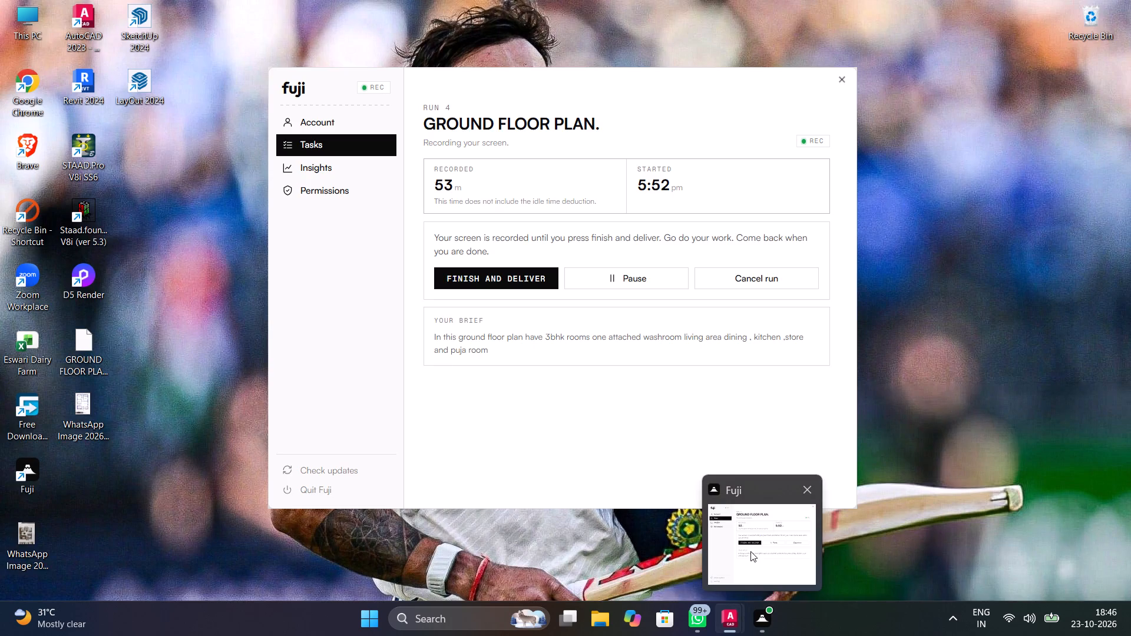
middle_click_drag(568, 360, 220, 416)
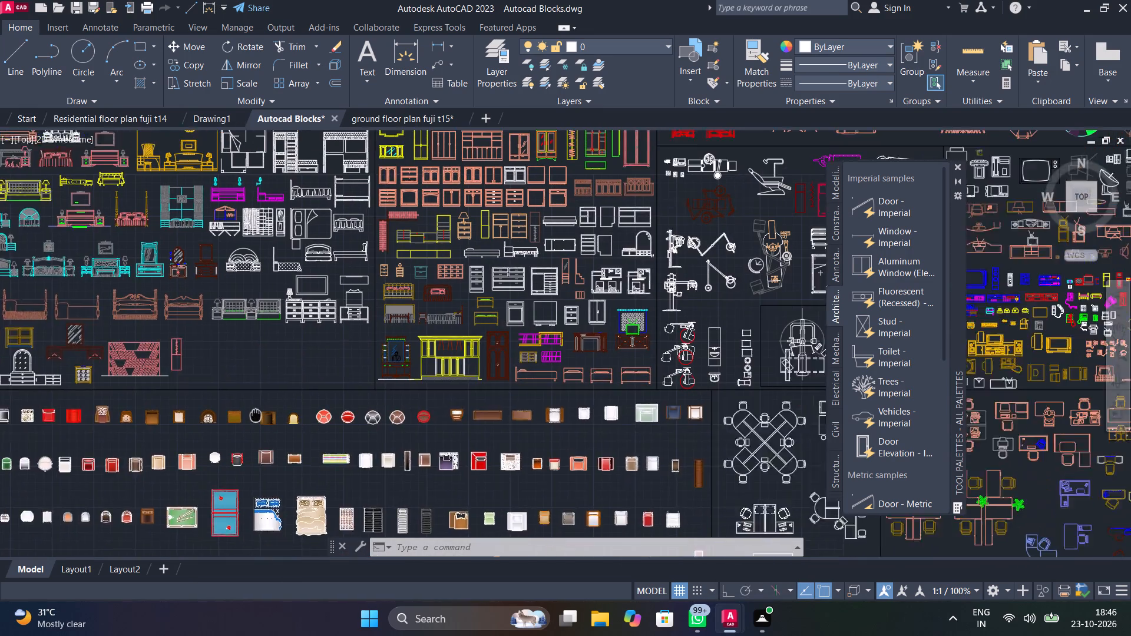
middle_click_drag(220, 416, 97, 431)
scroll(333, 382, "down", 3)
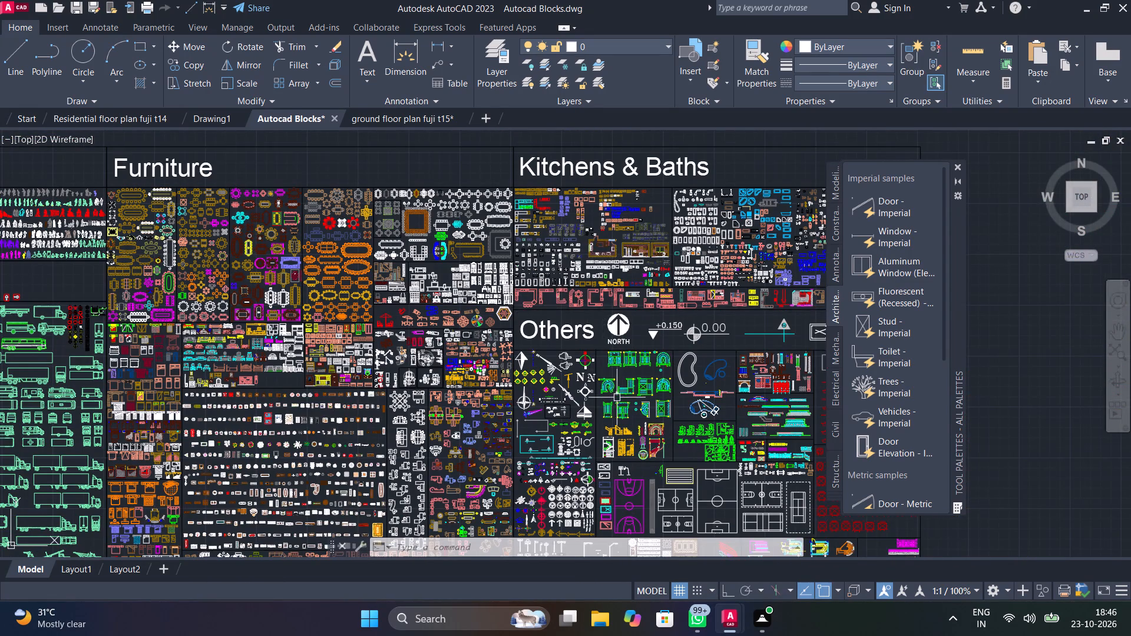
middle_click_drag(634, 453, 462, 509)
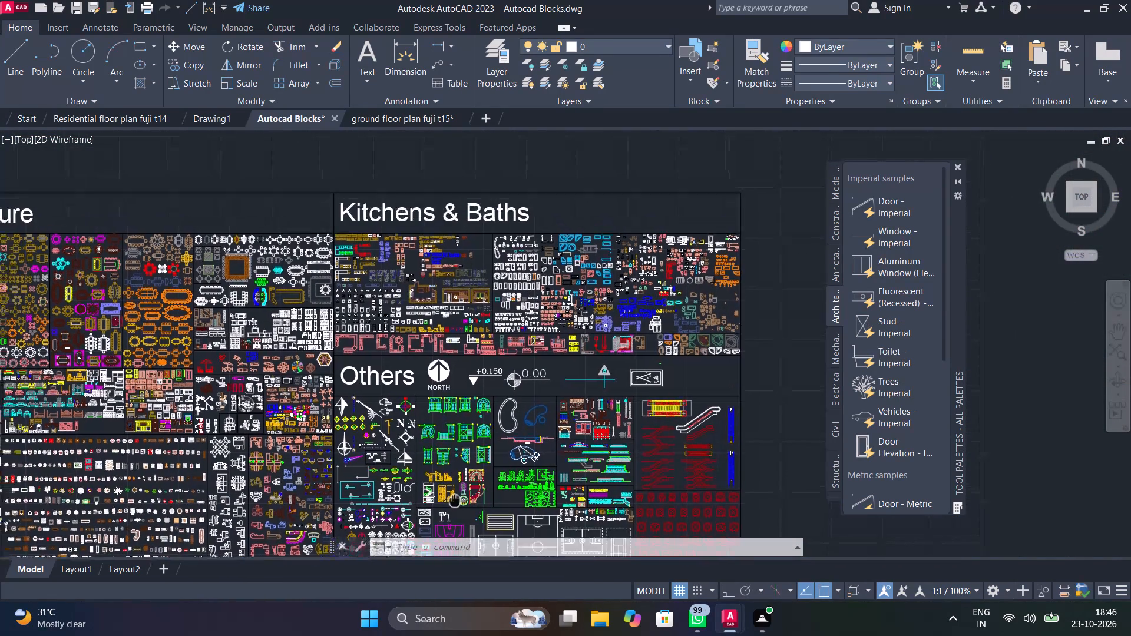
middle_click_drag(462, 509, 462, 510)
scroll(404, 323, "up", 4)
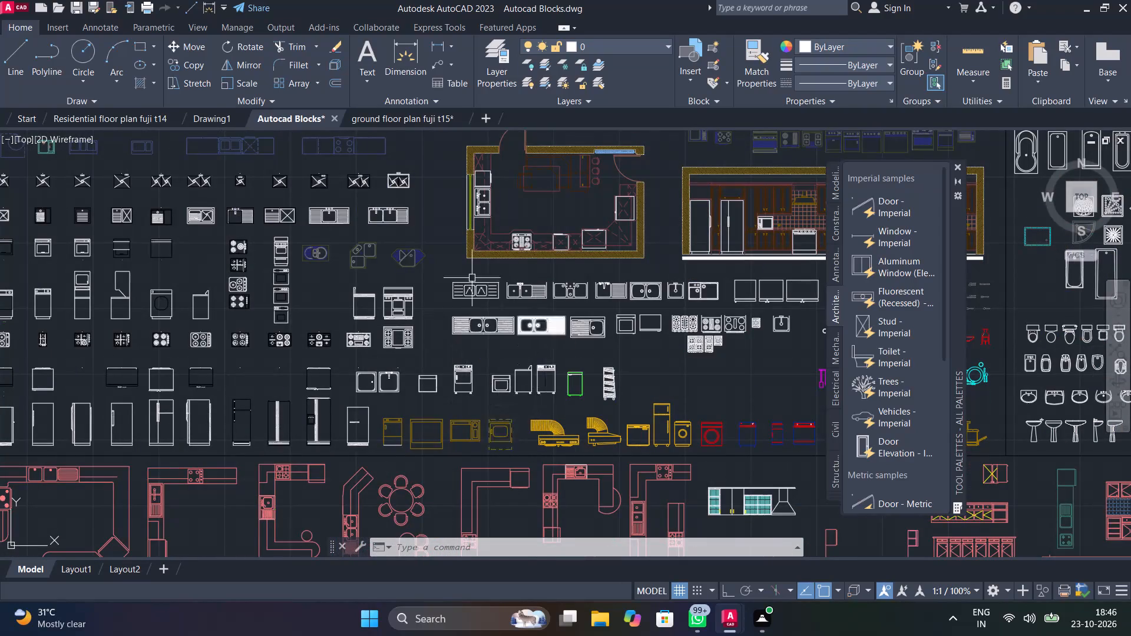
middle_click_drag(462, 276, 660, 445)
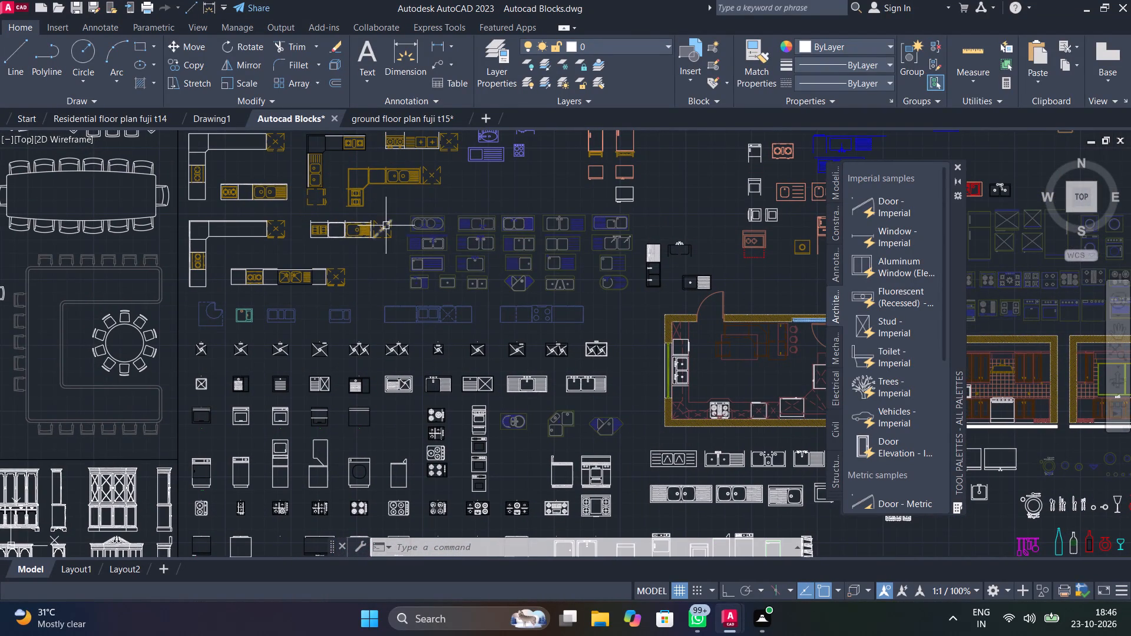
middle_click_drag(410, 200, 469, 390)
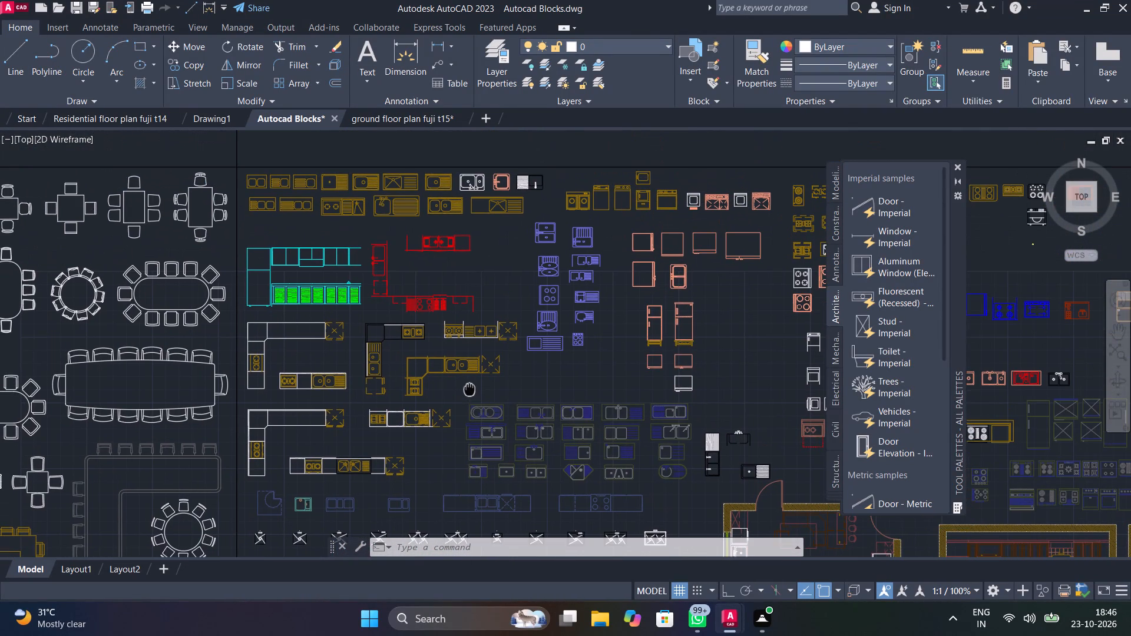
middle_click_drag(469, 390, 352, 300)
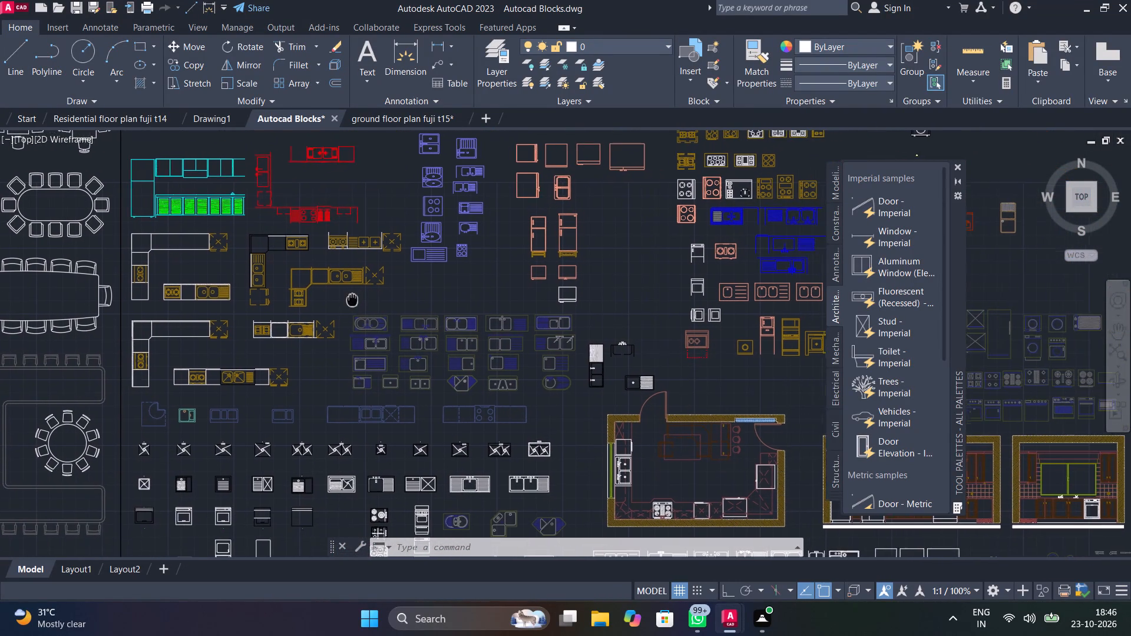
middle_click_drag(352, 300, 302, 397)
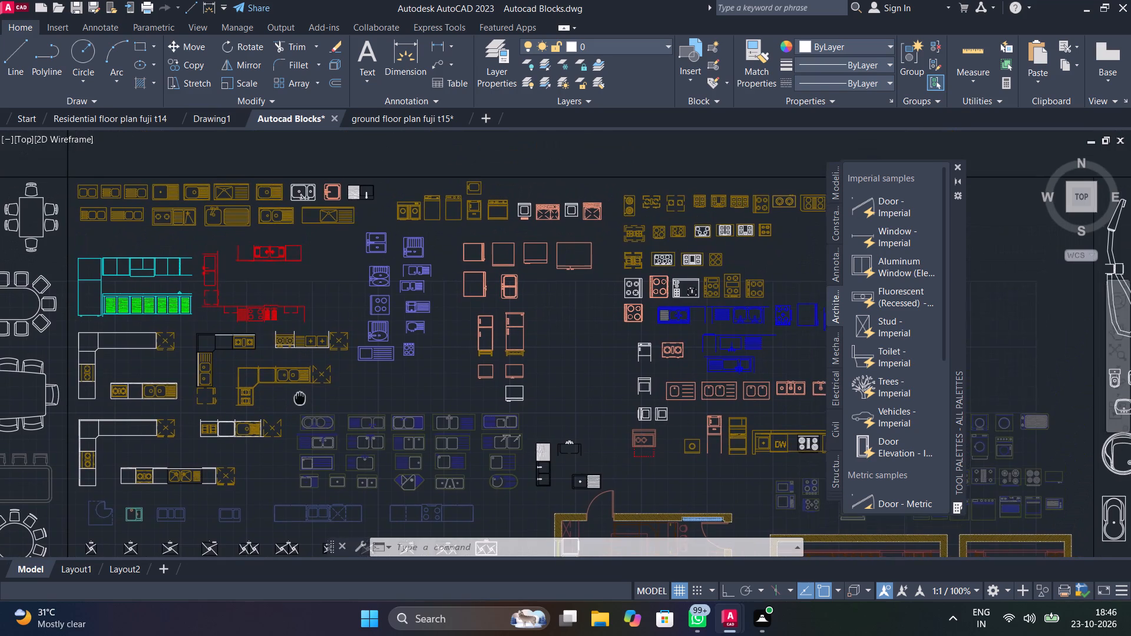
middle_click_drag(302, 397, 468, 287)
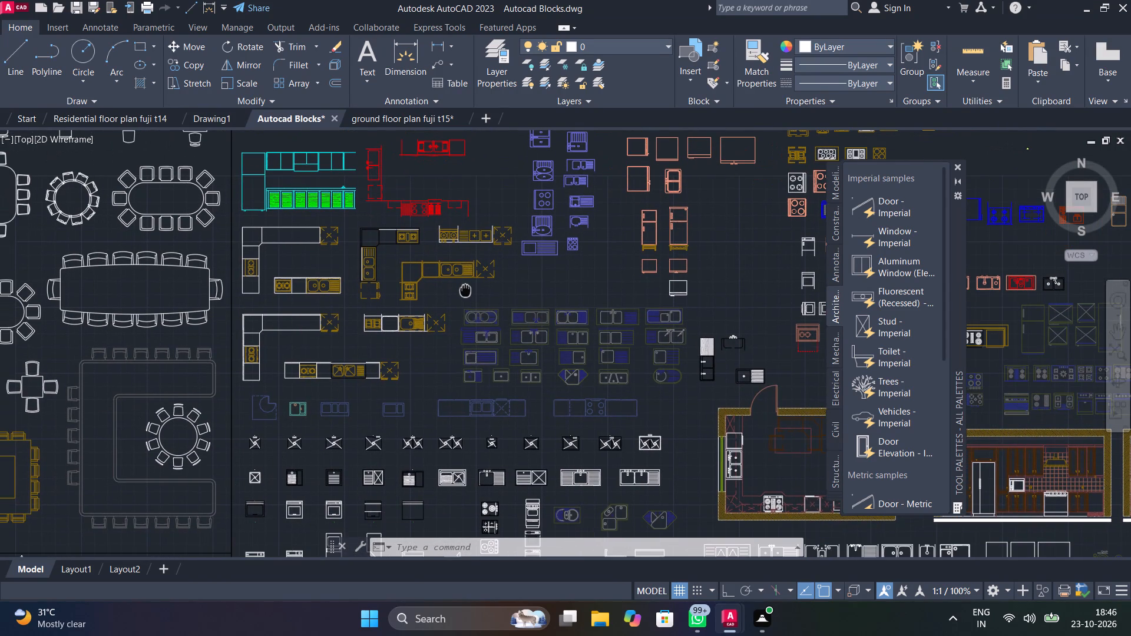
middle_click_drag(468, 287, 454, 370)
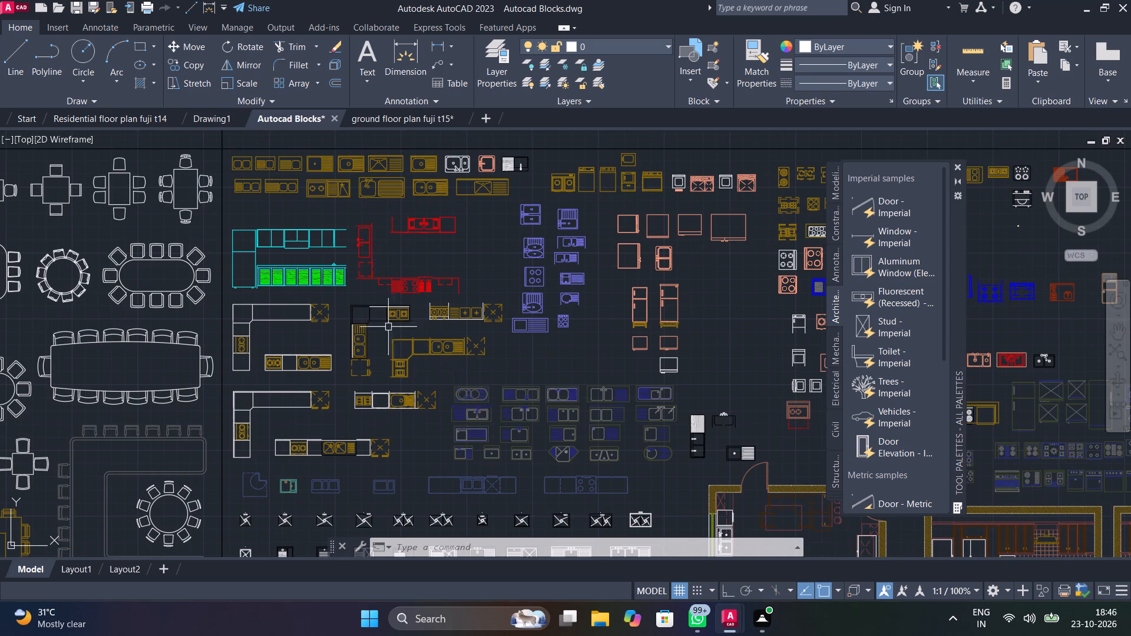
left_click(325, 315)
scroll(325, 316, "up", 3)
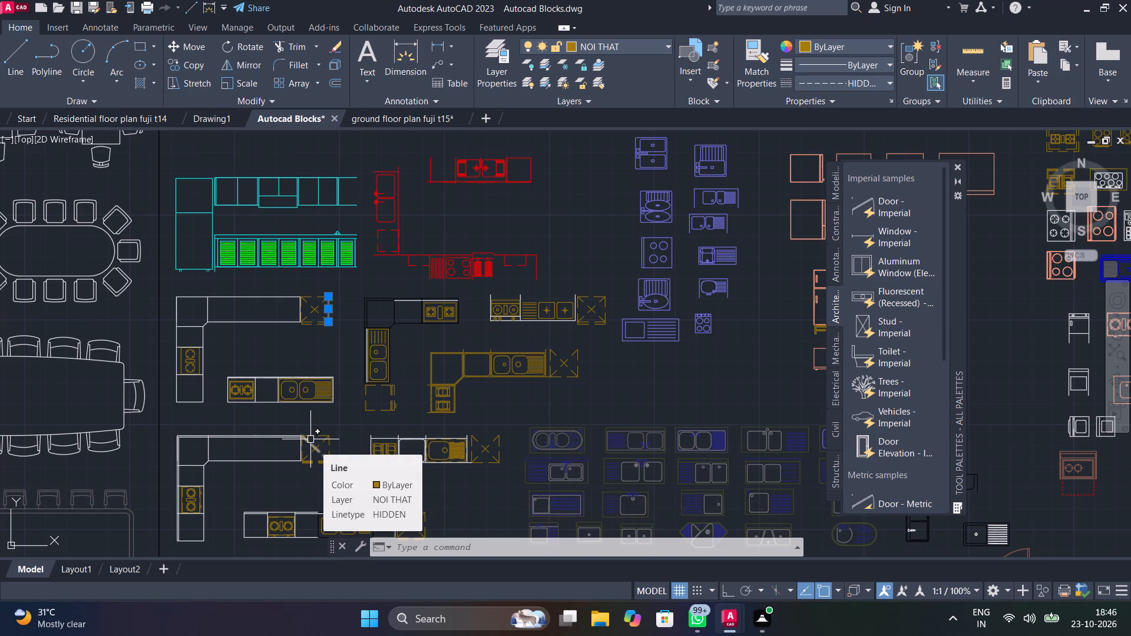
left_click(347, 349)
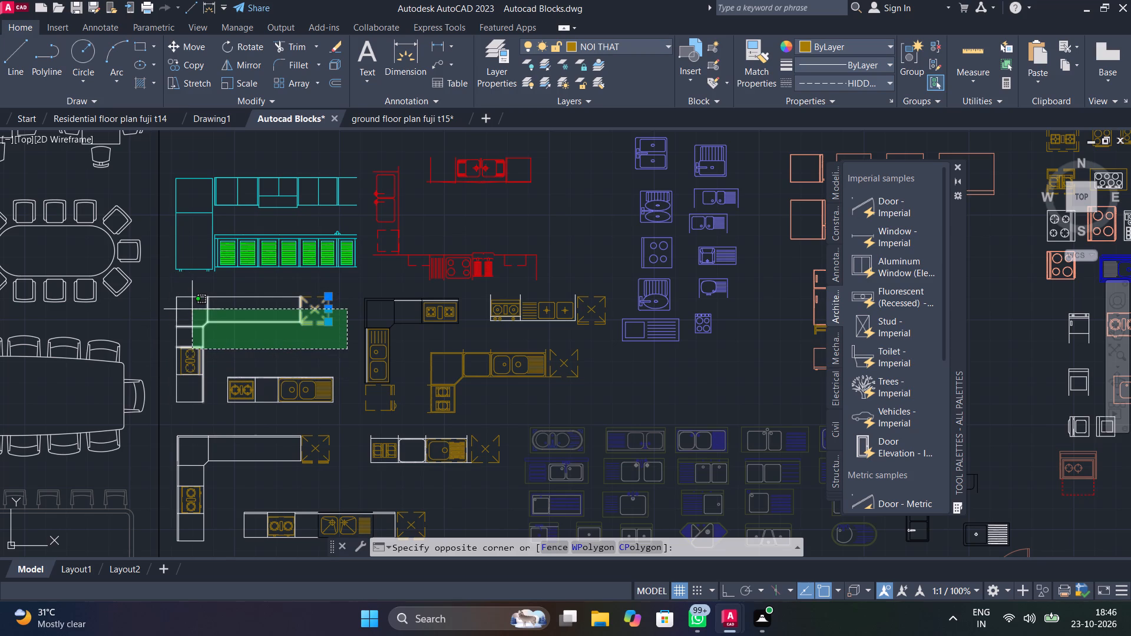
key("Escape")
Copy the L-shaped kitchen counter with double sink, hob and dashed crossed square at its east end to the clipboard.
scroll(305, 345, "up", 1)
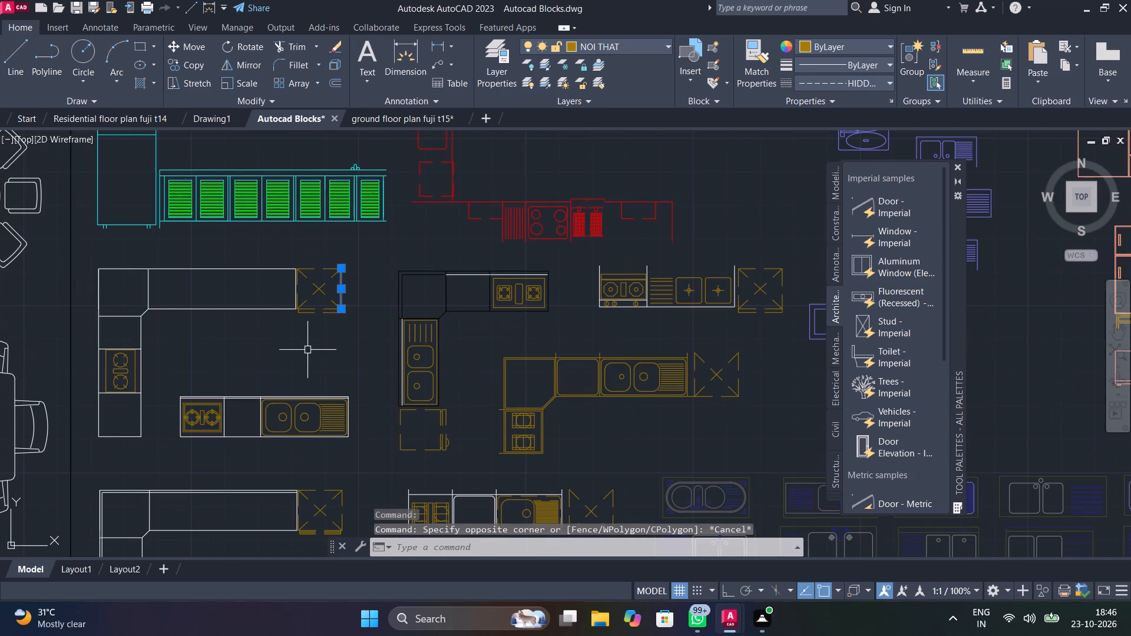
middle_click_drag(338, 355, 161, 301)
left_click(616, 358)
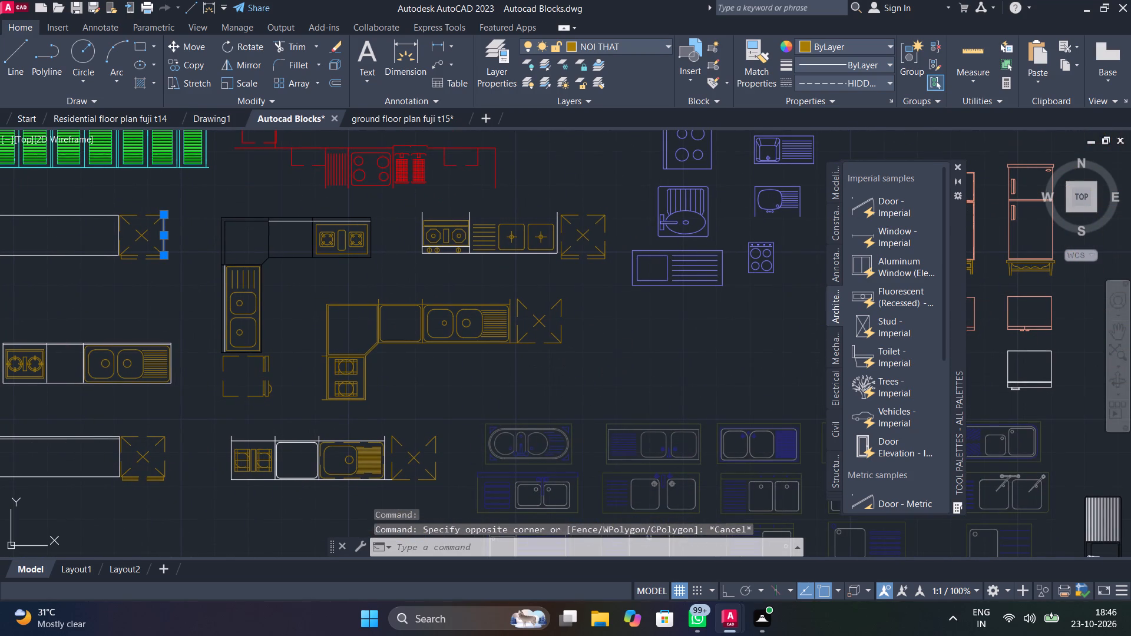
key("Escape")
left_click(611, 397)
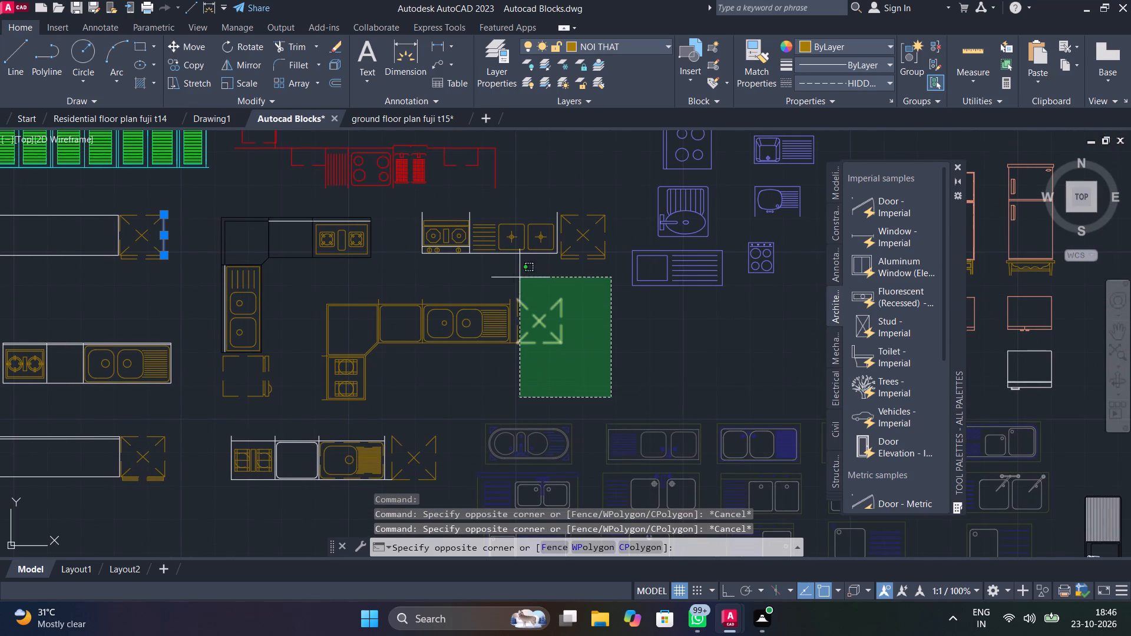
left_click(300, 286)
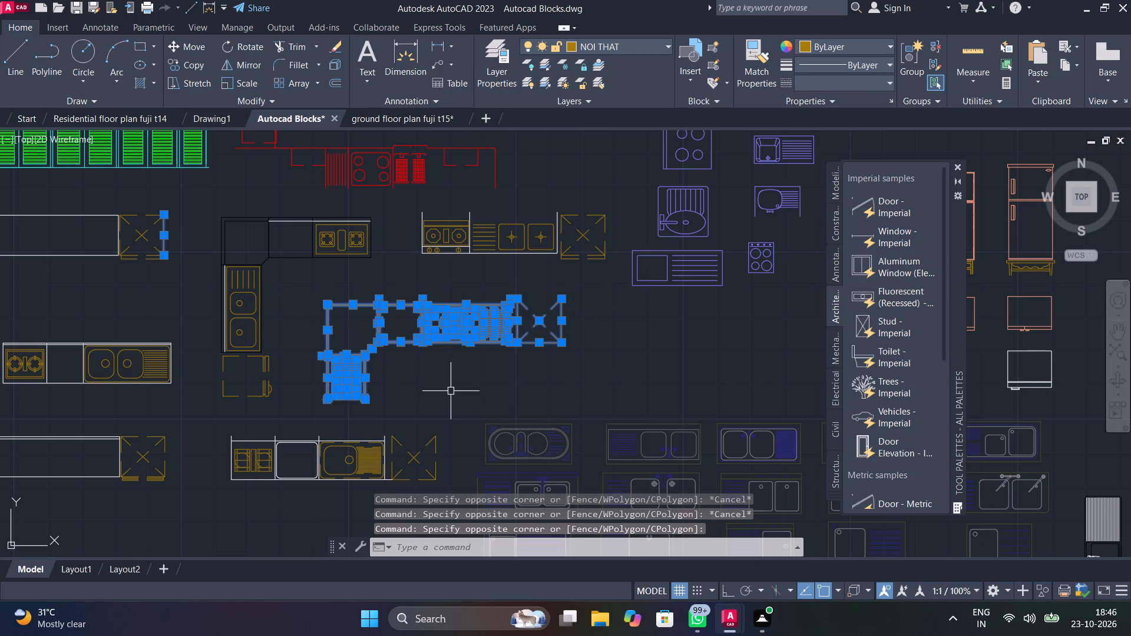
key("ctrl+c")
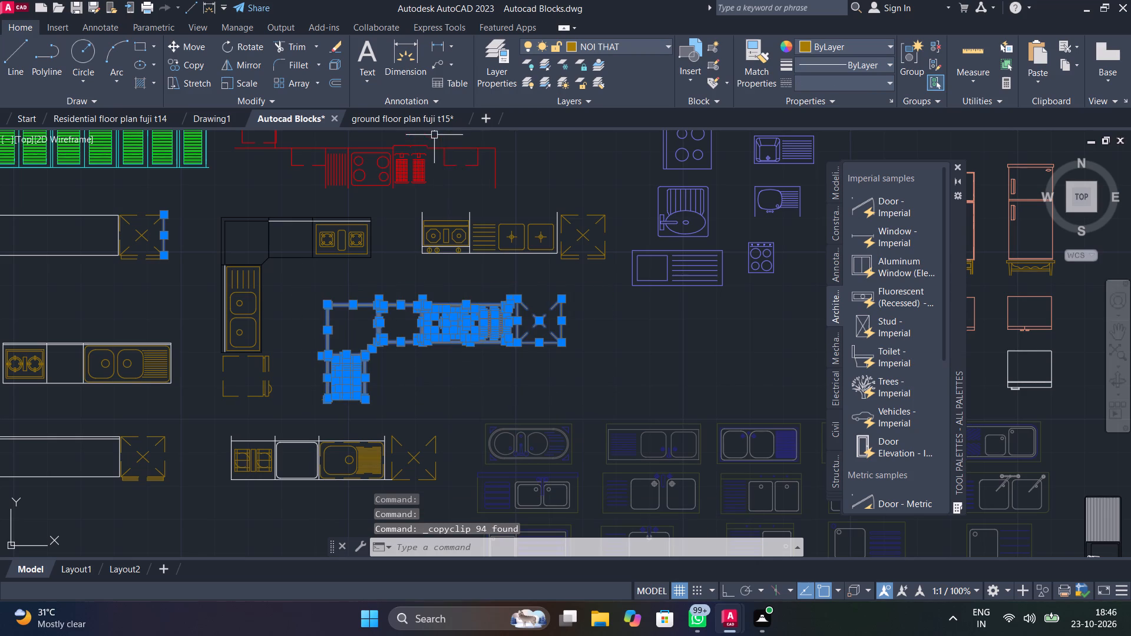
Paste the copied L-shaped kitchen counter into the ground floor plan, inside the southwest room.
left_click(433, 121)
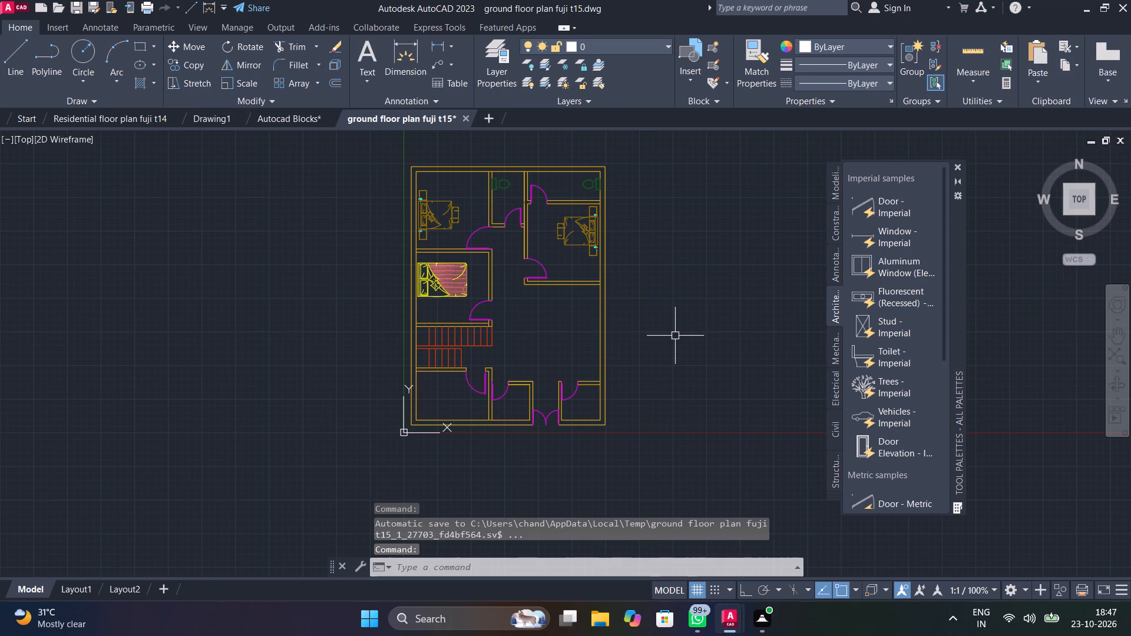
key("ctrl+v")
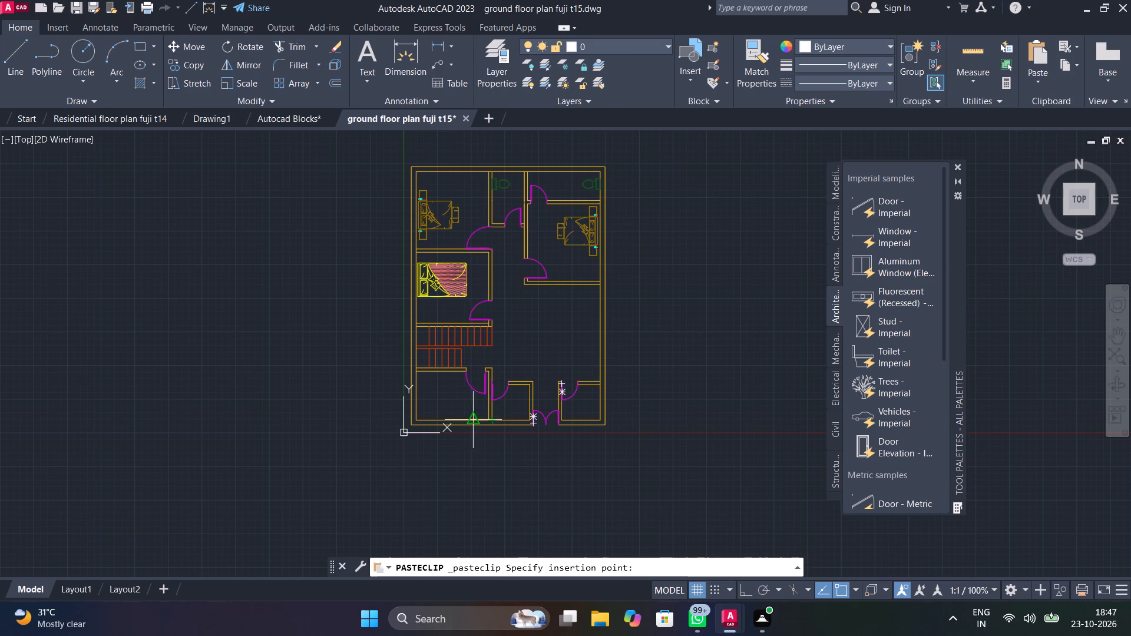
scroll(451, 409, "up", 6)
left_click(404, 403)
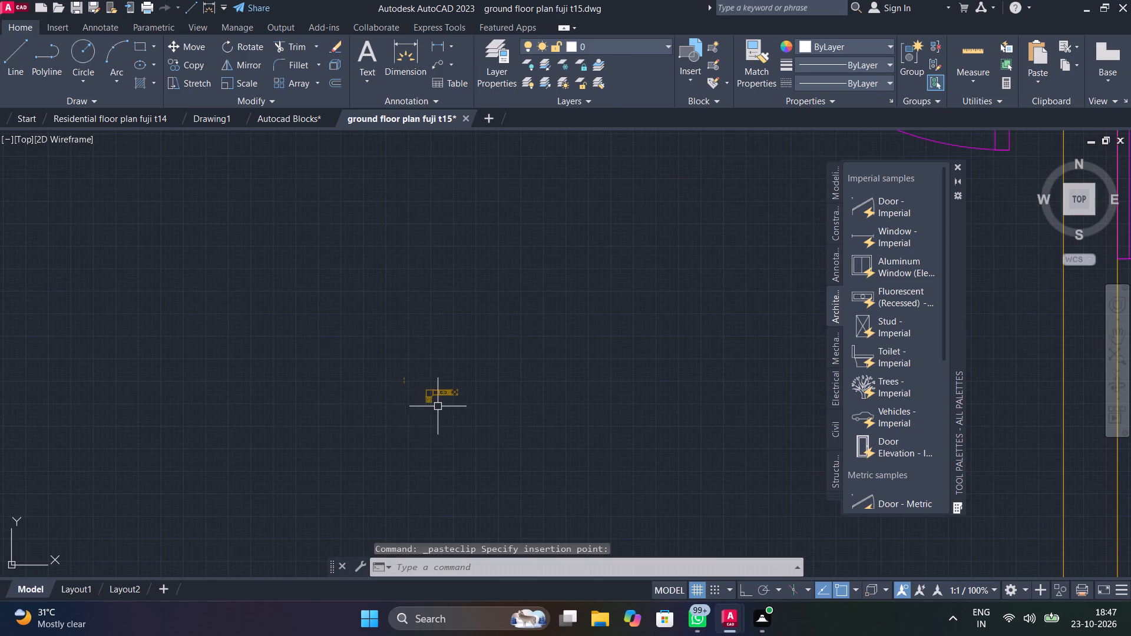
Group all the parts of the pasted L-shaped counter, leaving out the stray dashed line northwest of it.
scroll(441, 406, "up", 5)
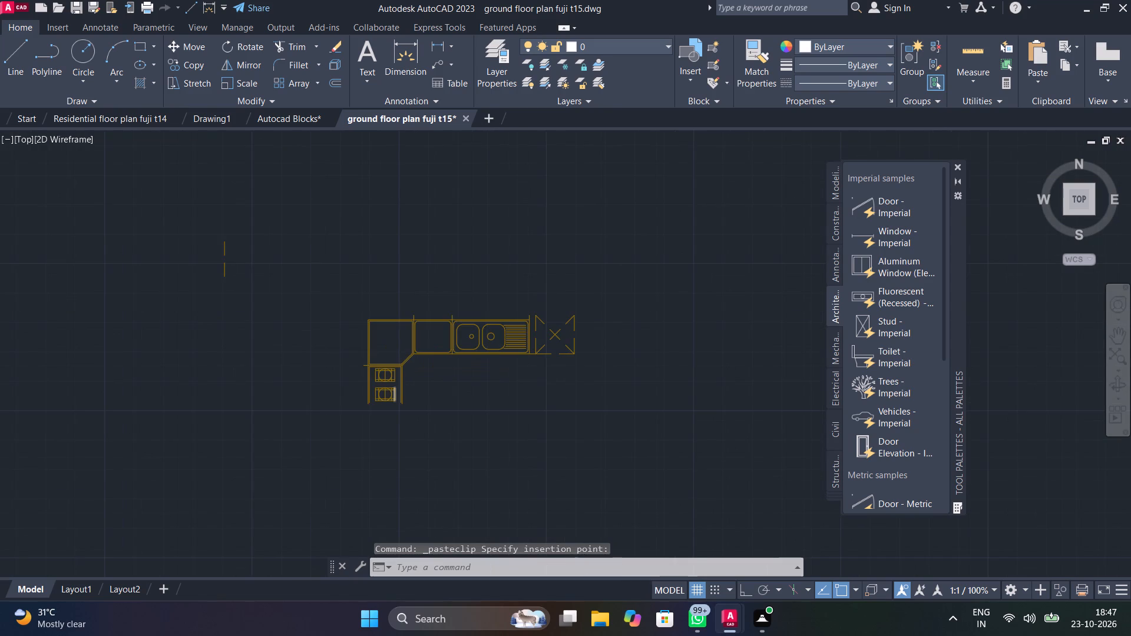
left_click(397, 389)
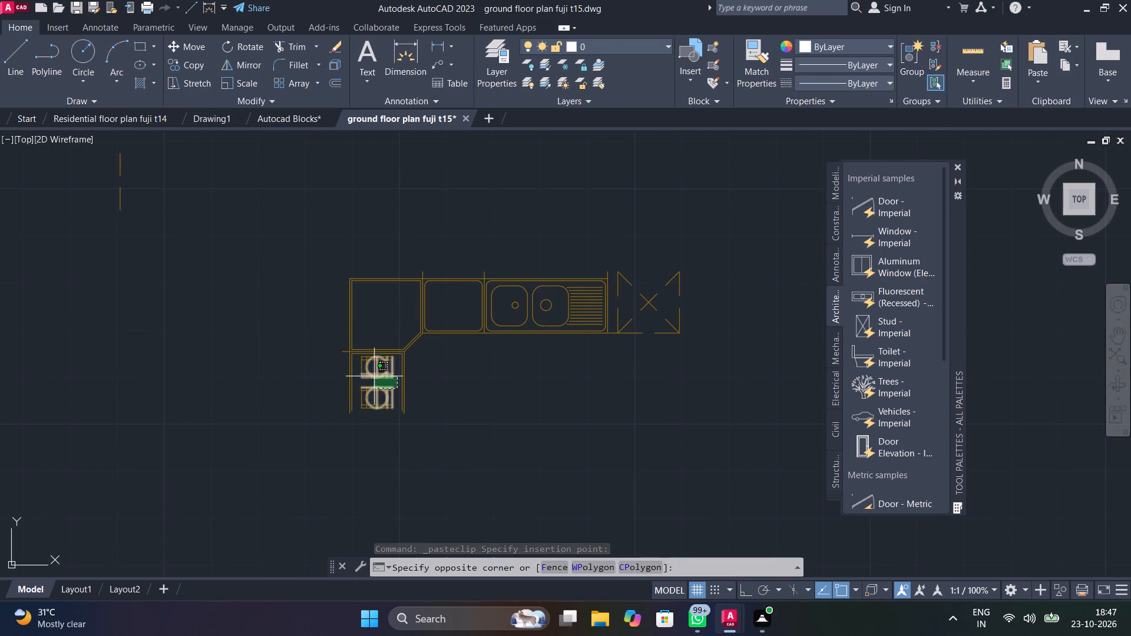
left_click(382, 370)
left_click(776, 473)
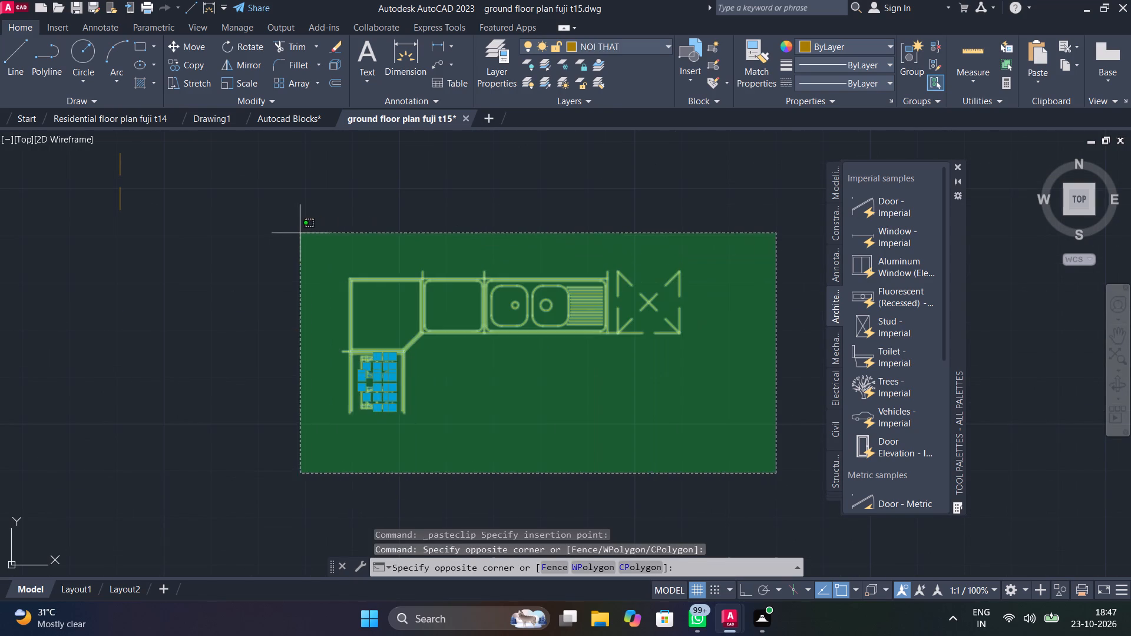
left_click(281, 233)
type("g")
key("space")
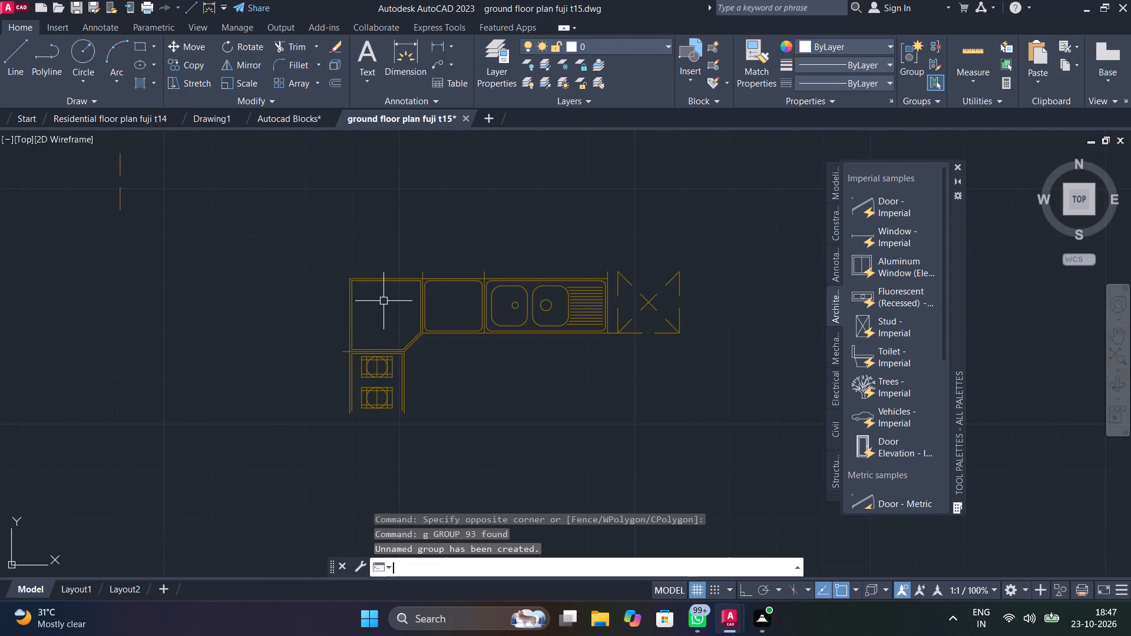
Scale the grouped L-shaped kitchen counter freehand, using the south end of its hob arm as the base point.
left_click(362, 400)
type("sc")
left_click(441, 445)
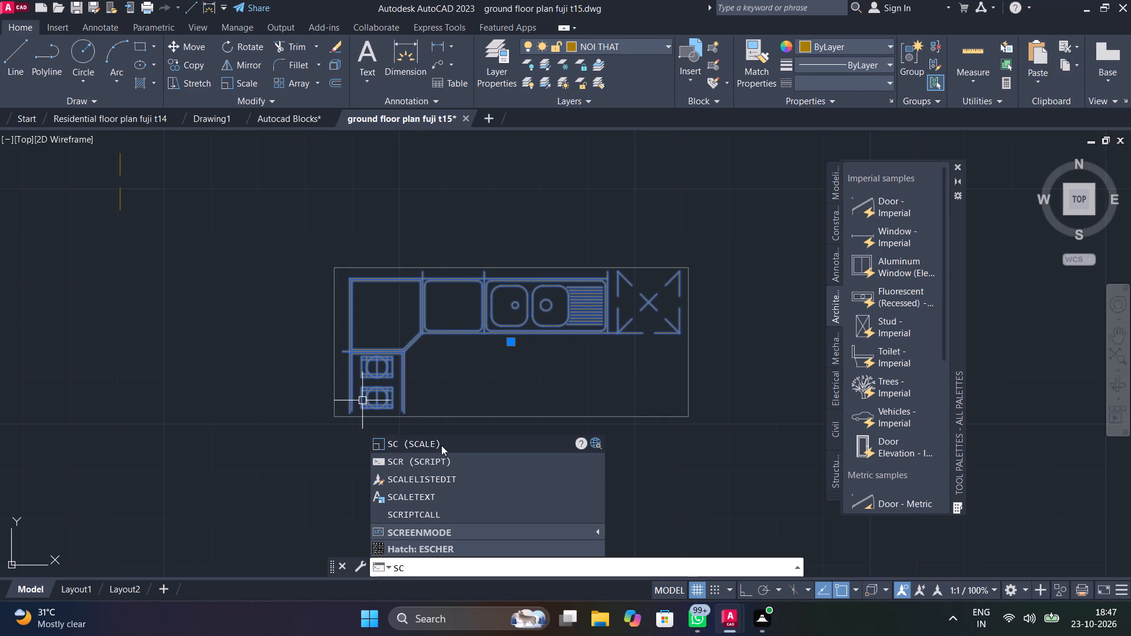
left_click(348, 414)
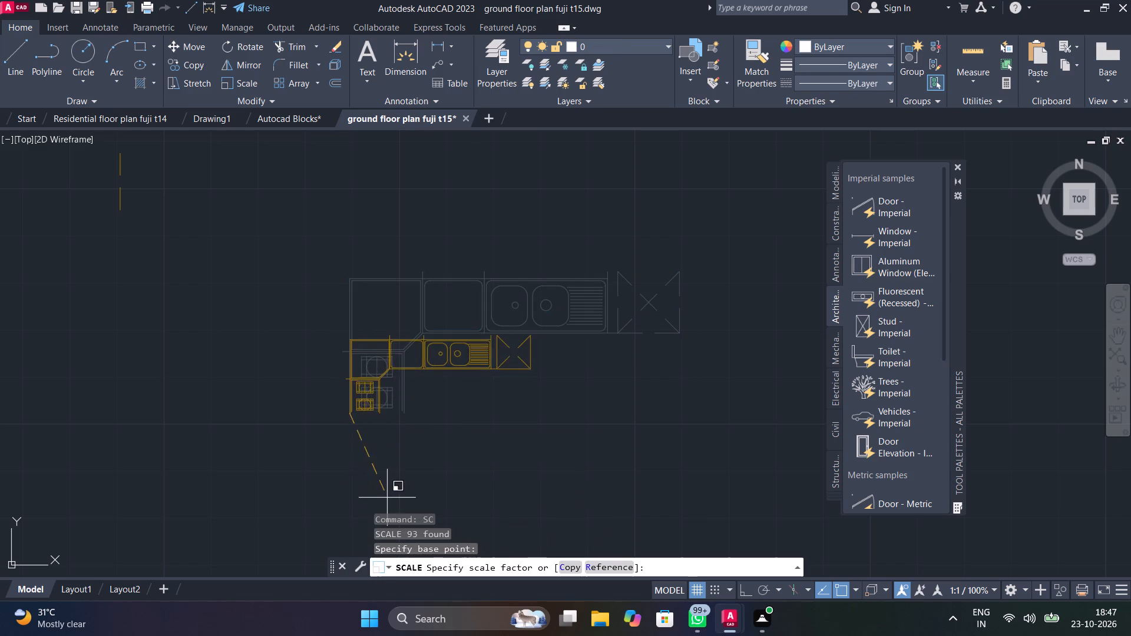
scroll(391, 496, "down", 10)
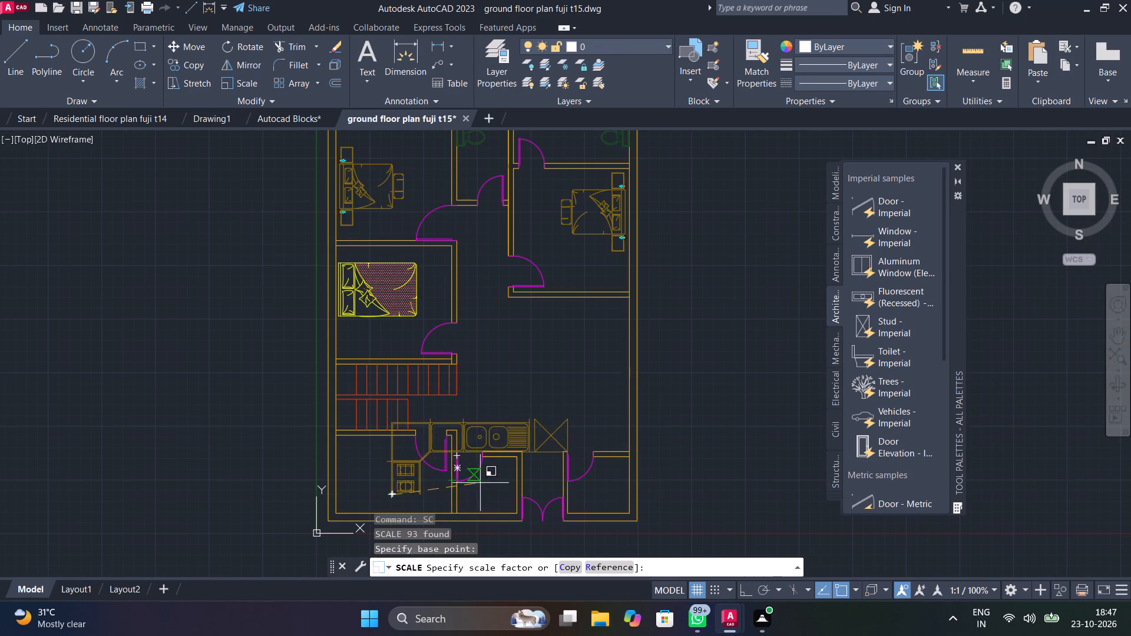
left_click(406, 455)
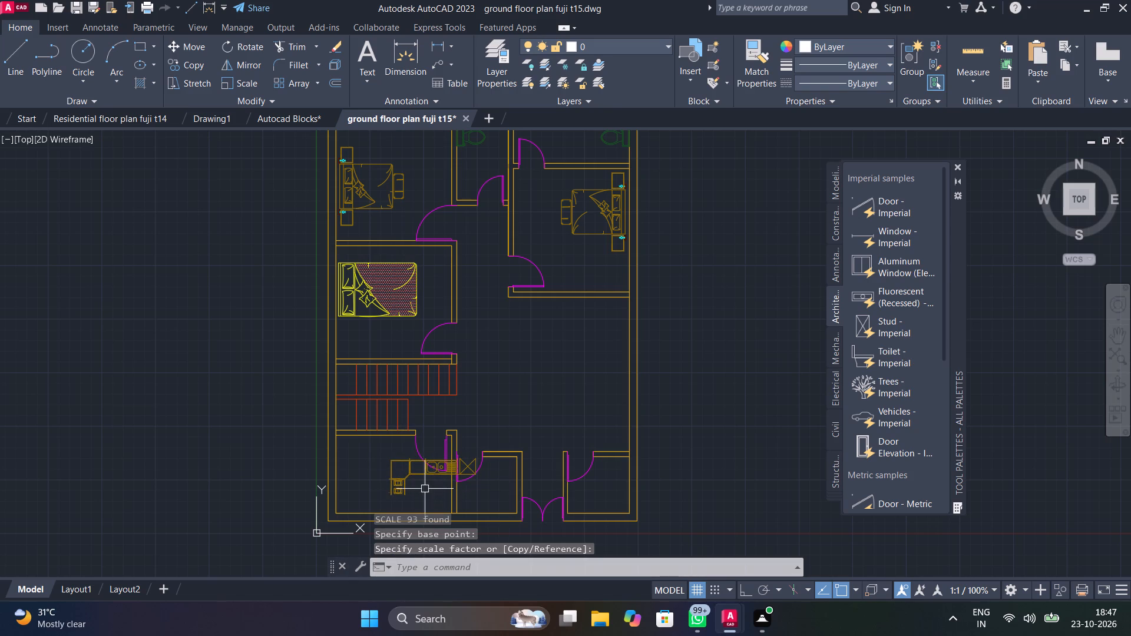
Rotate the kitchen counter 90° counterclockwise about the end of its hob arm, so the sink arm runs north.
middle_click_drag(419, 485, 356, 347)
scroll(350, 348, "up", 3)
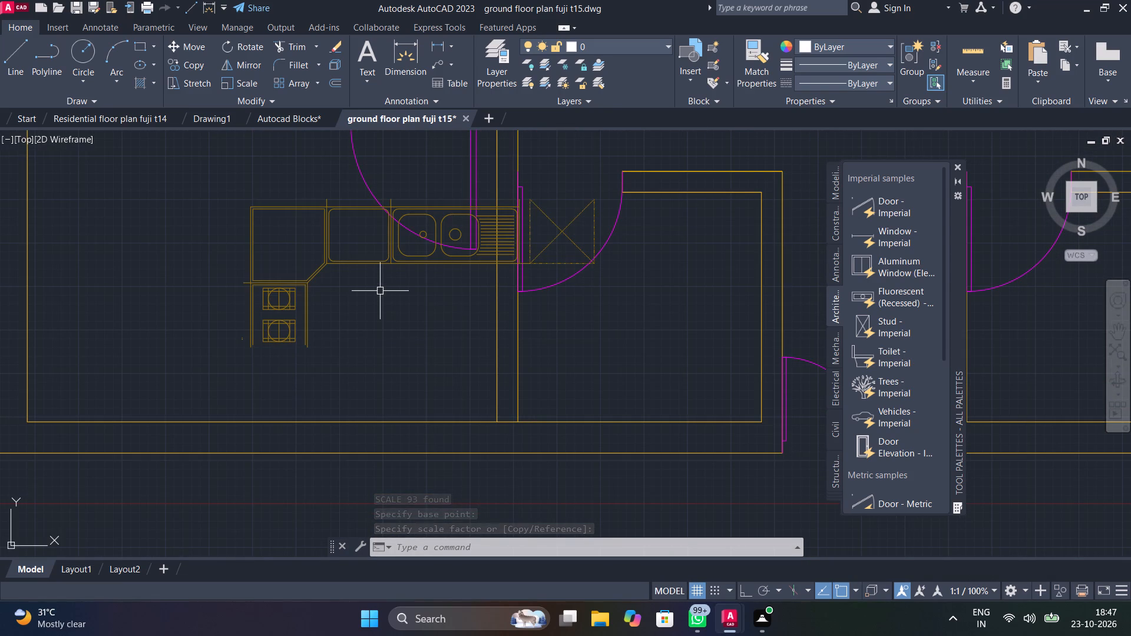
left_click(386, 266)
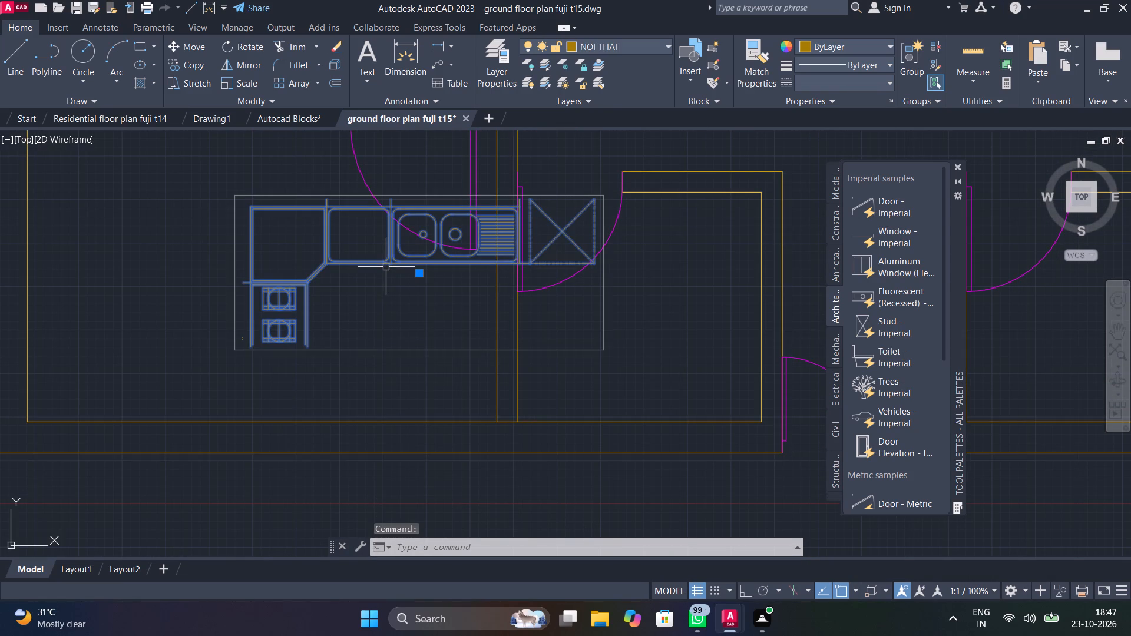
type("ro")
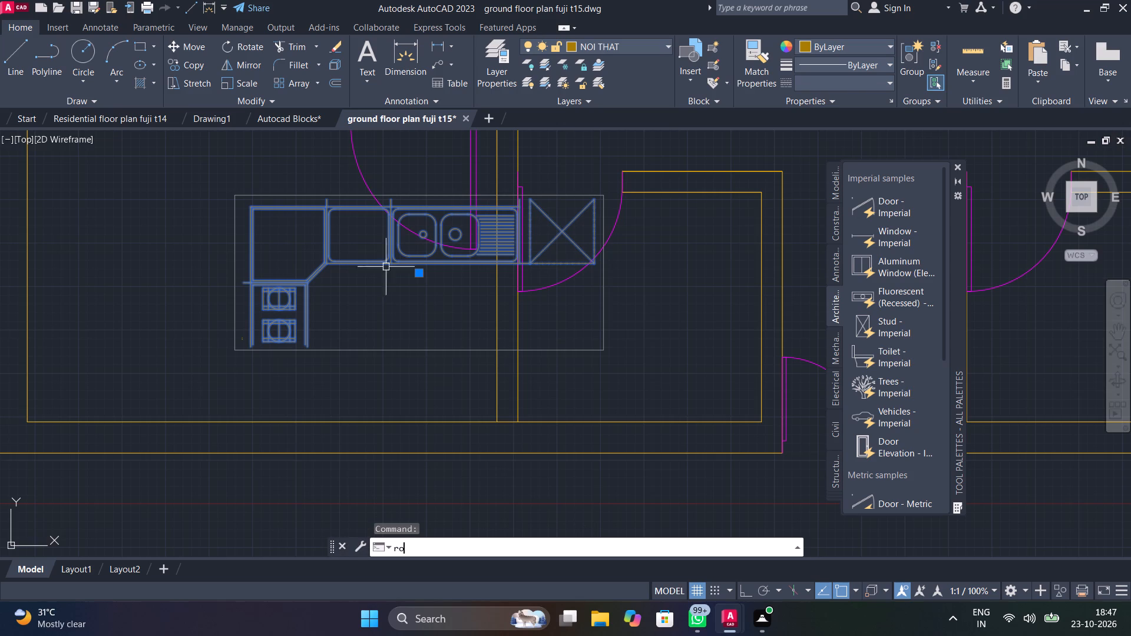
left_click(459, 463)
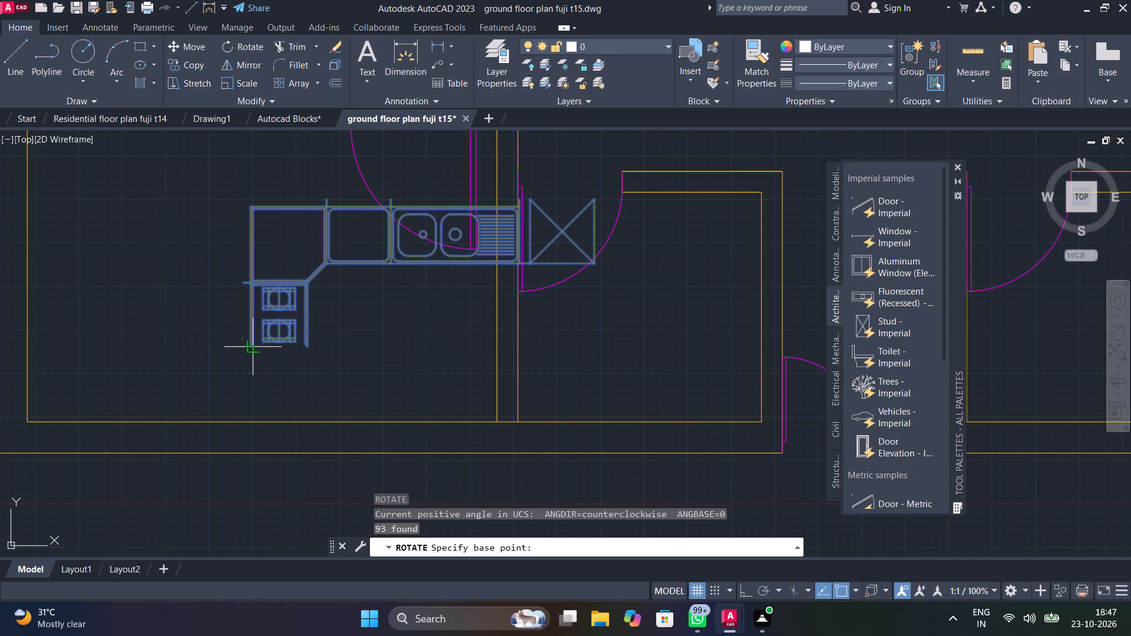
left_click(252, 345)
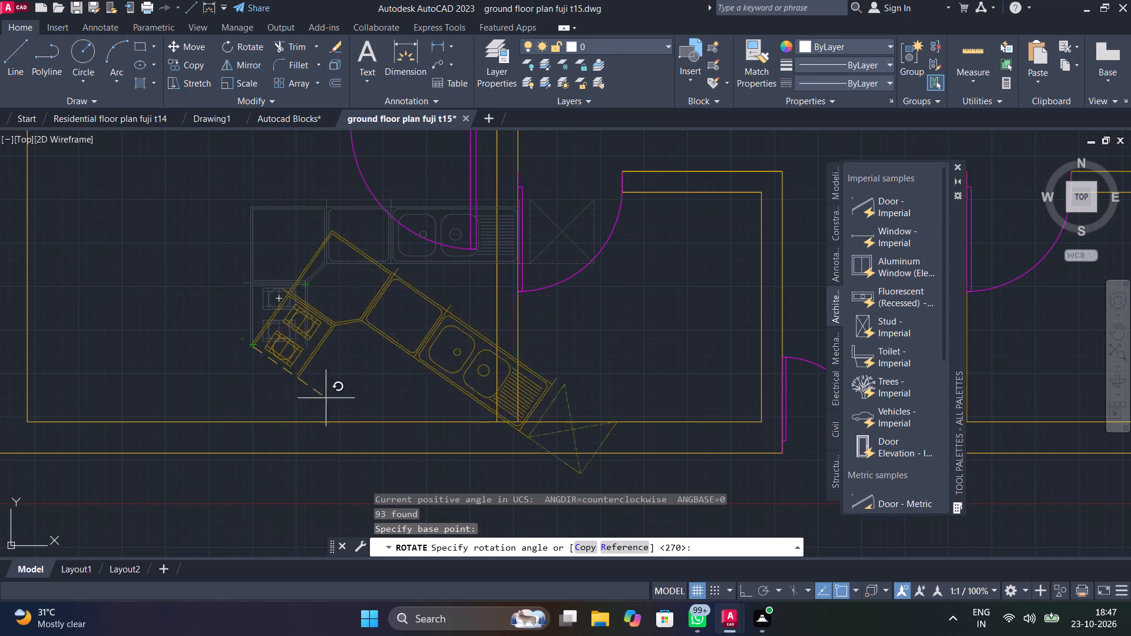
middle_click_drag(242, 345, 272, 348)
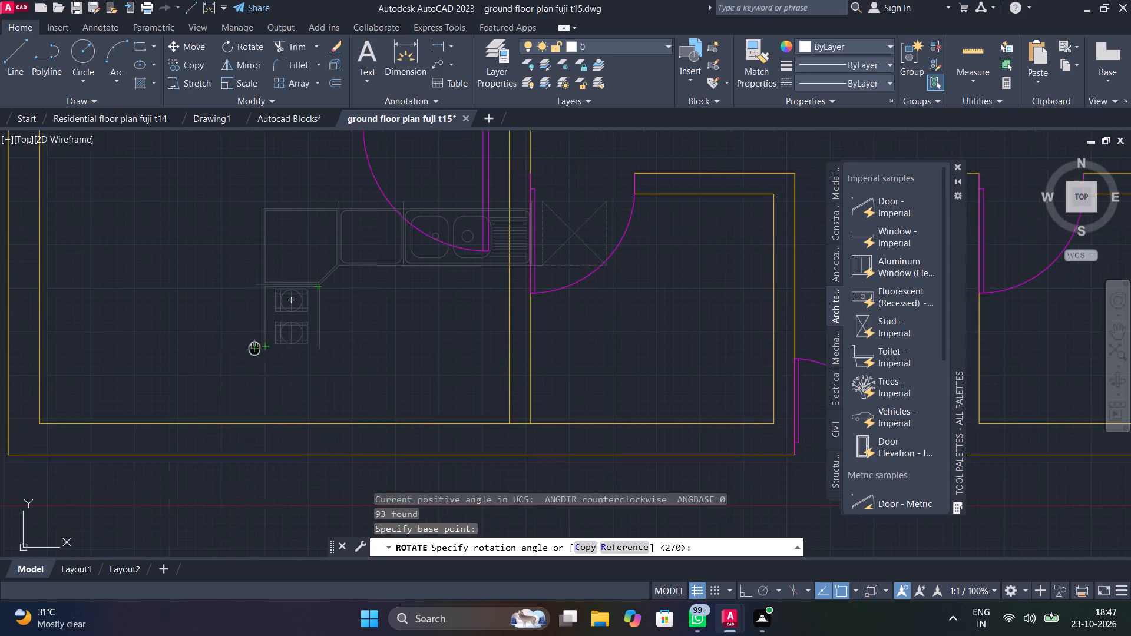
middle_click_drag(272, 348, 522, 303)
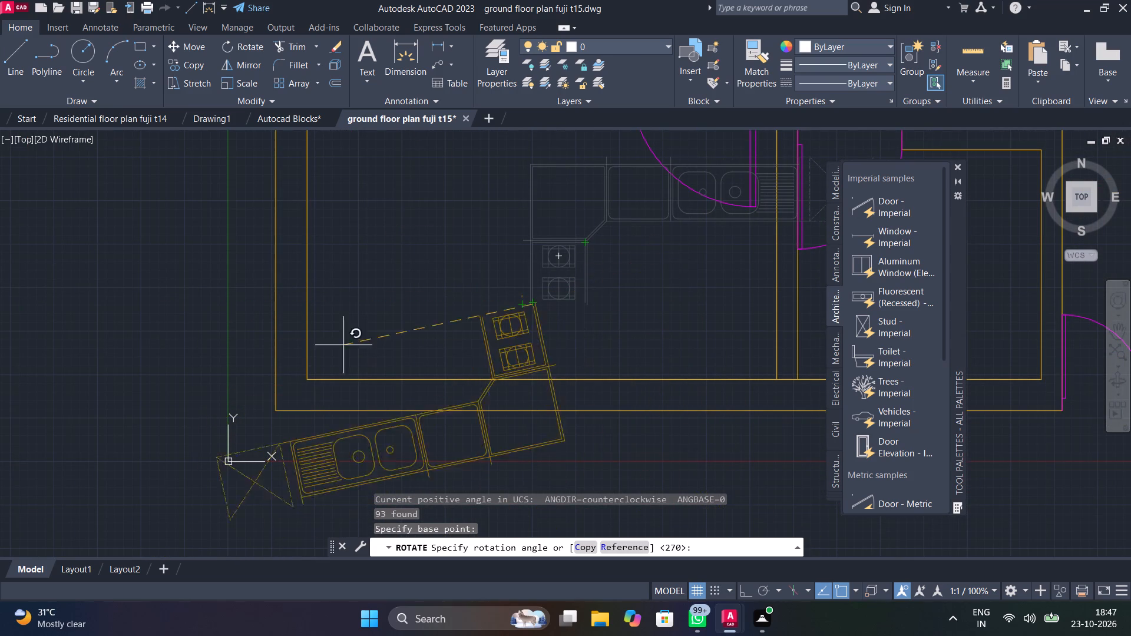
middle_click_drag(528, 246, 532, 398)
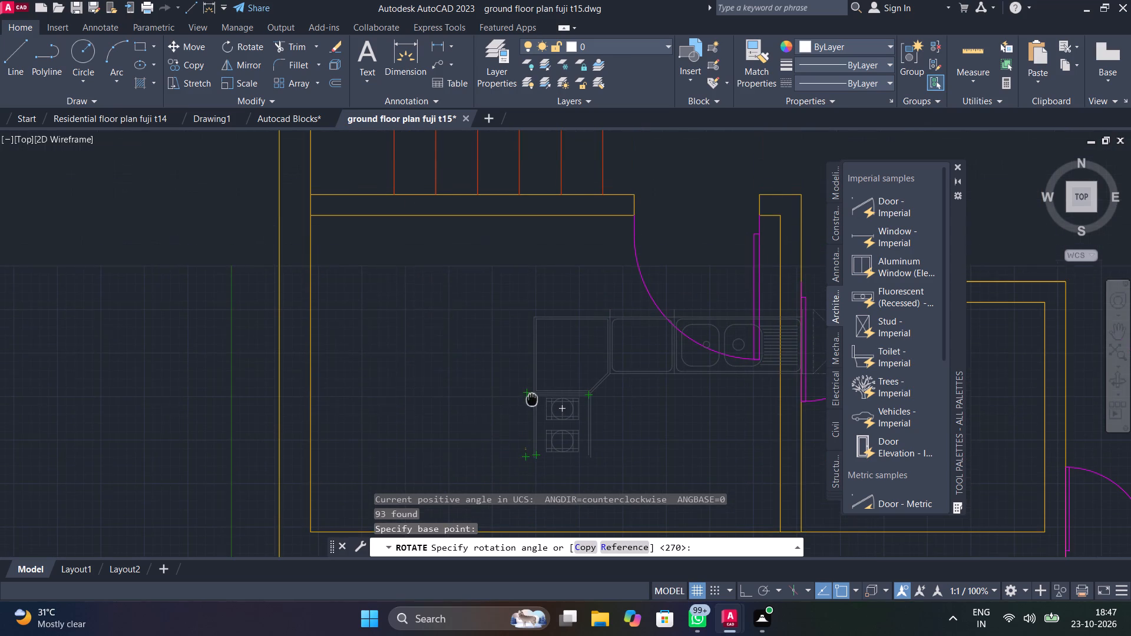
middle_click_drag(532, 398, 532, 399)
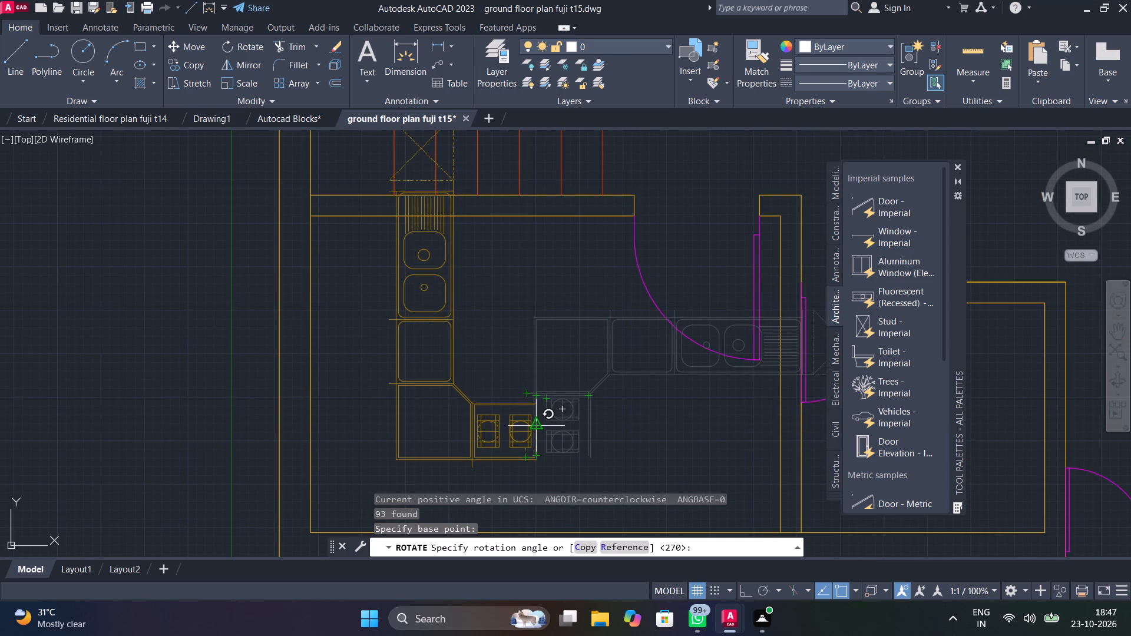
left_click(538, 456)
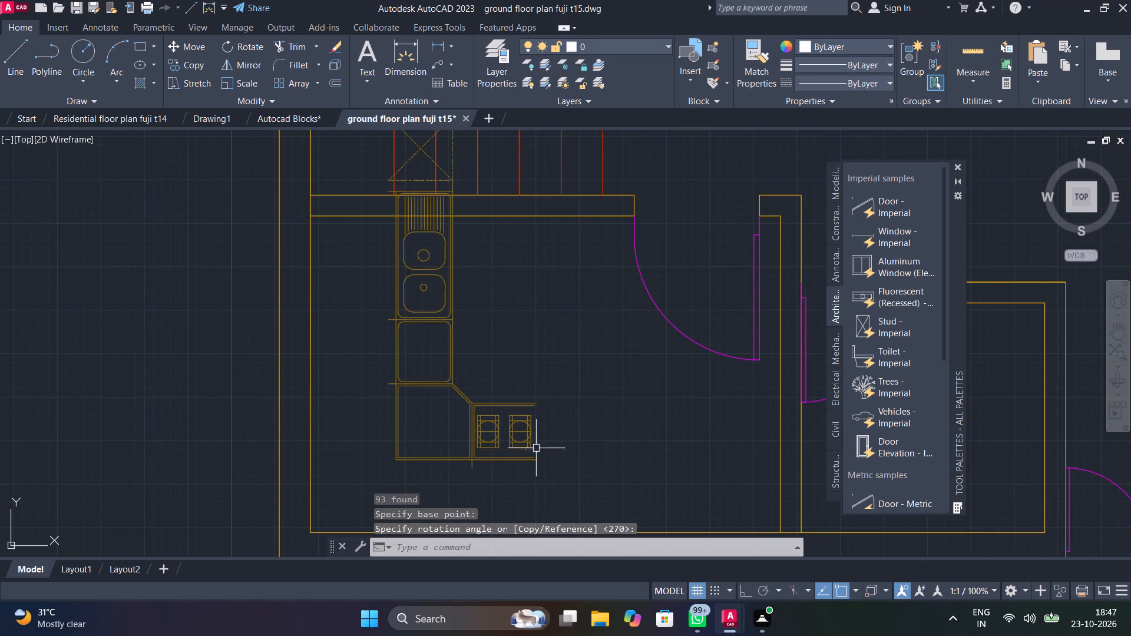
Move the kitchen counter by its outer corner to the inner southwest corner of the southwest room.
middle_click_drag(554, 383, 448, 330)
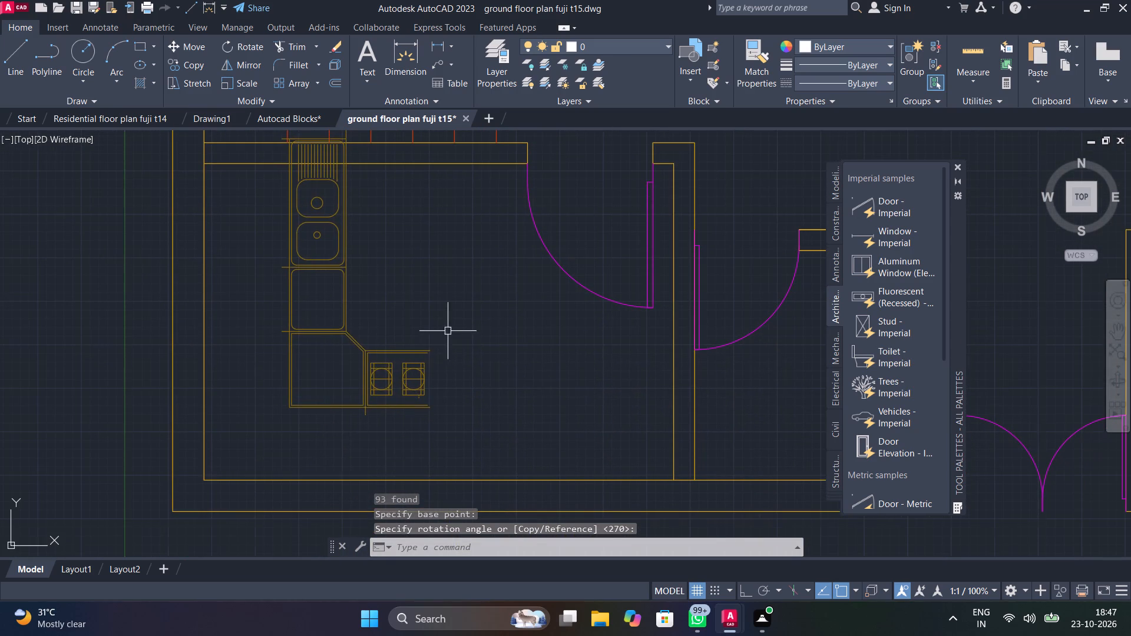
left_click(422, 408)
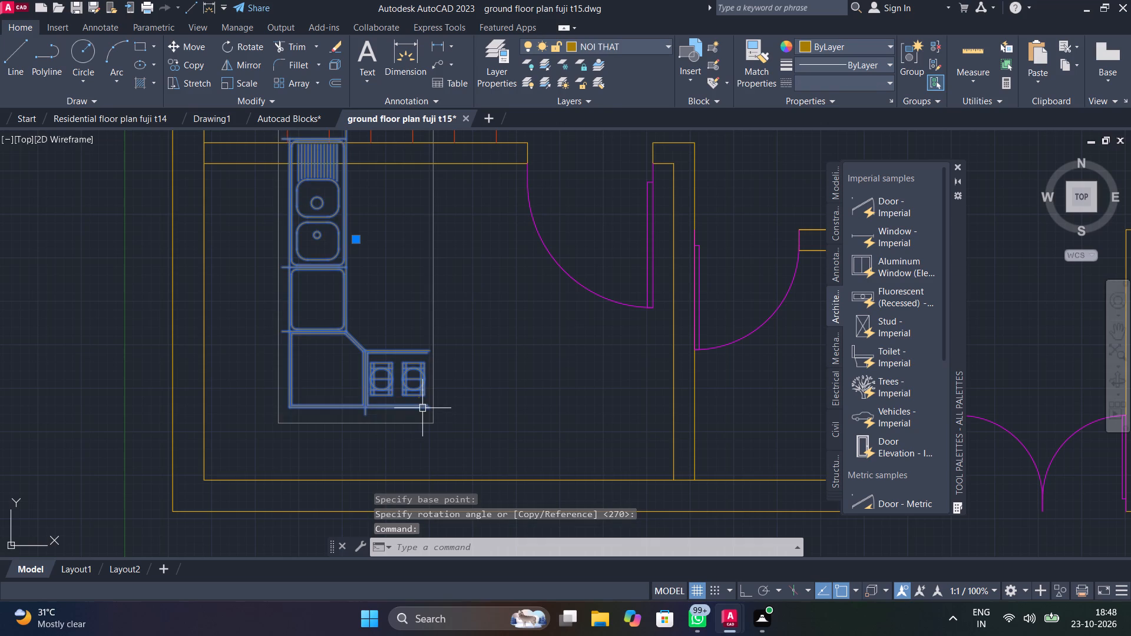
type("mo")
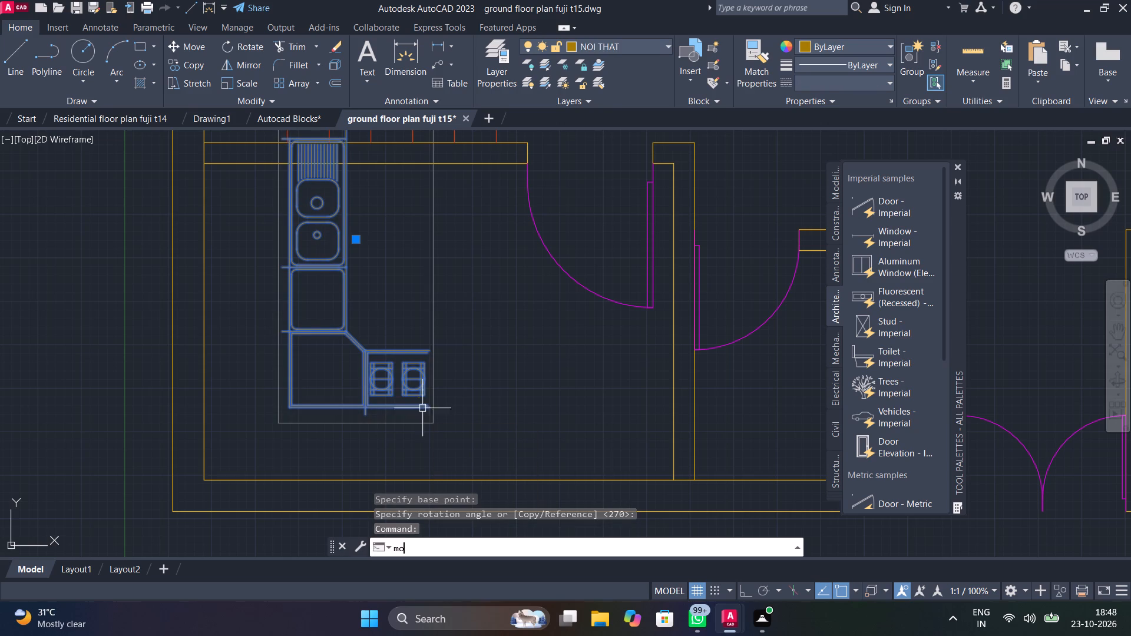
left_click(400, 419)
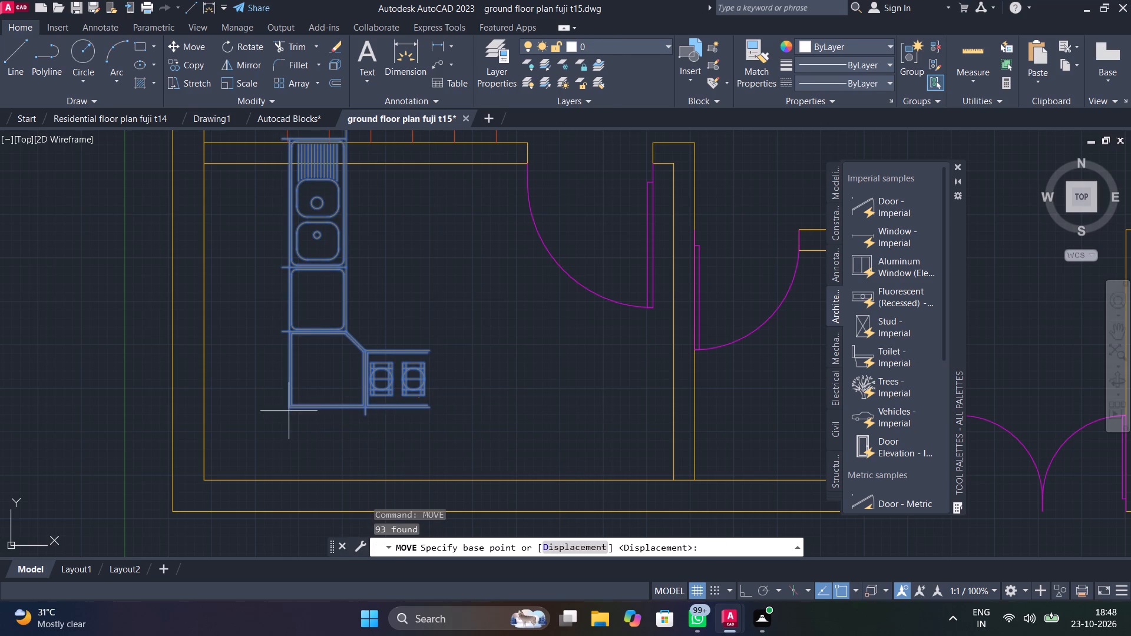
left_click(289, 410)
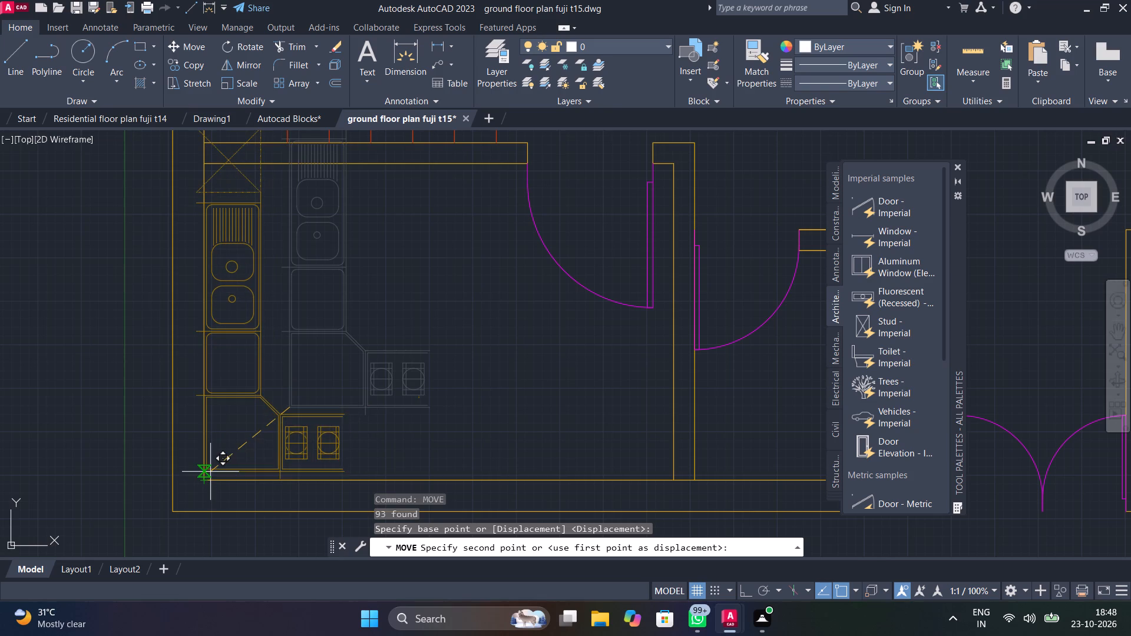
left_click(210, 472)
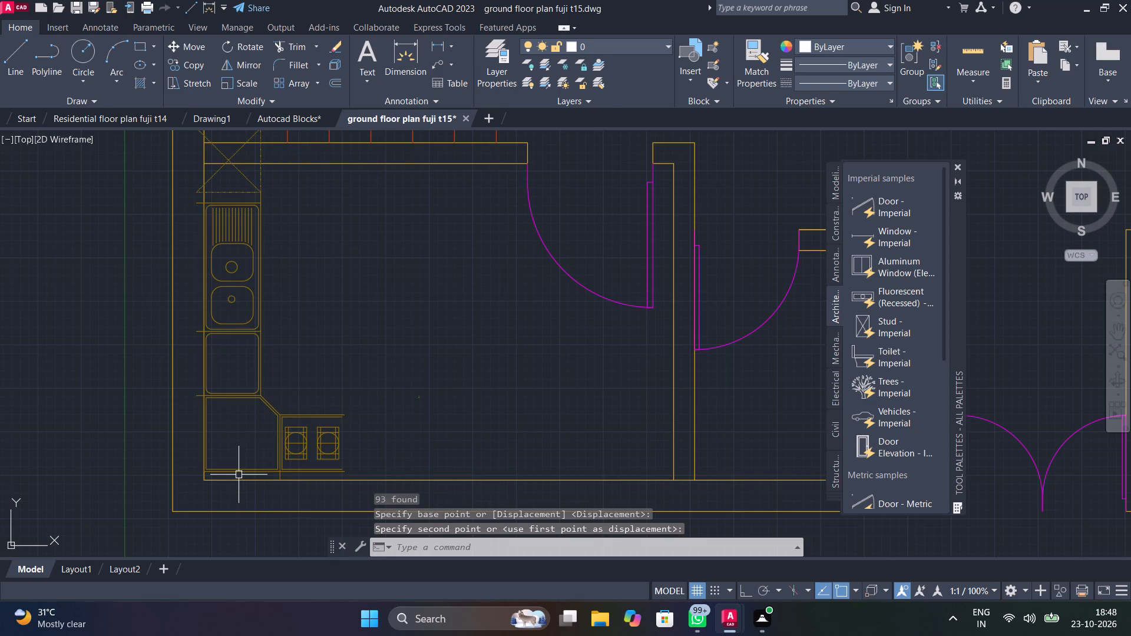
Shift the kitchen counter slightly east so its projecting lines clear the room's west wall.
key("space")
left_click(240, 470)
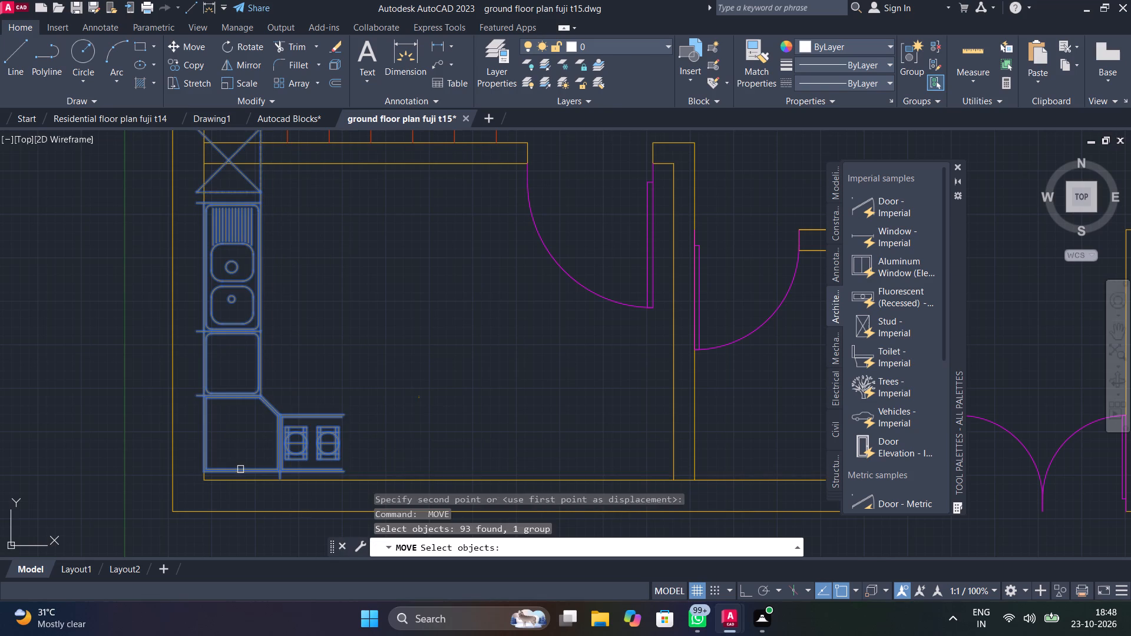
key("space")
left_click(210, 470)
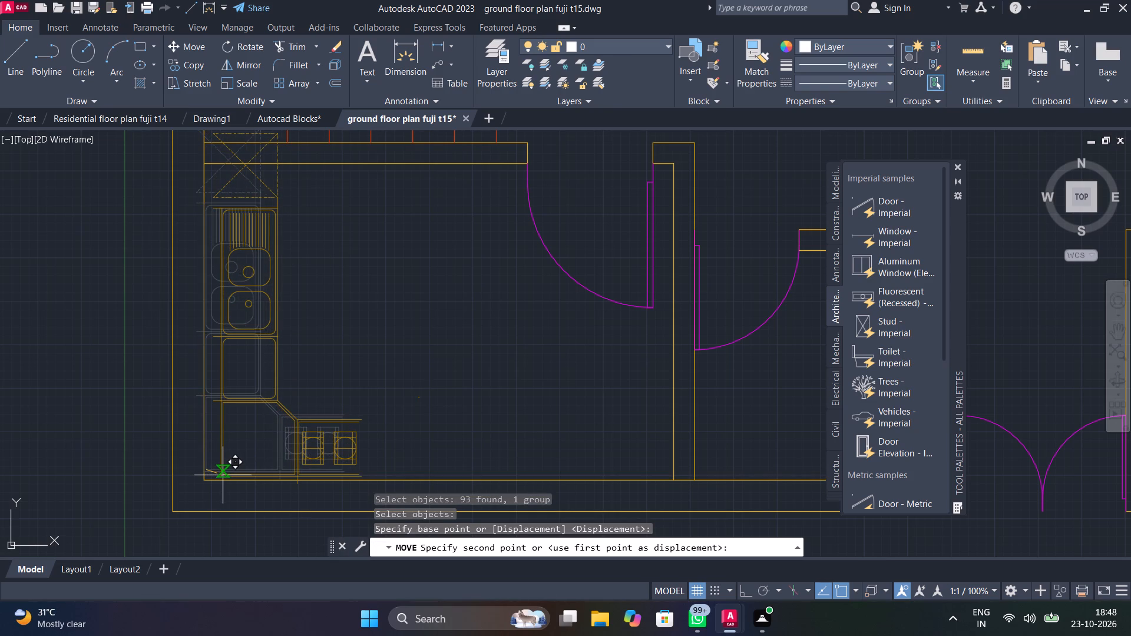
left_click(217, 473)
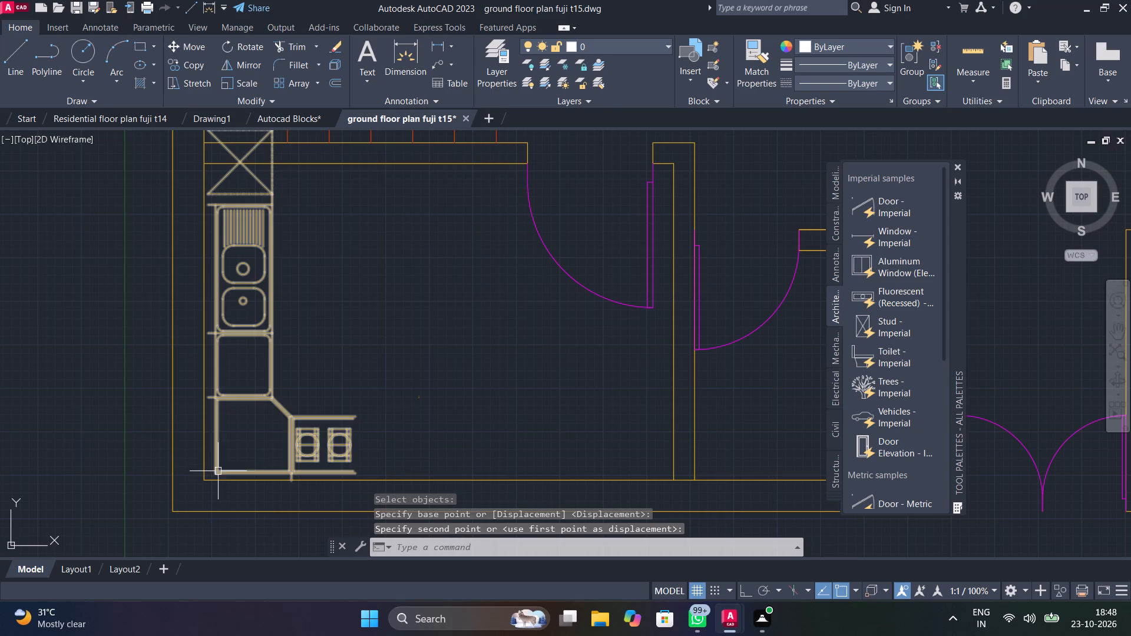
Scale the kitchen counter down in two passes from its southwest corner until it fits below the room's north wall.
left_click(229, 471)
type("sc")
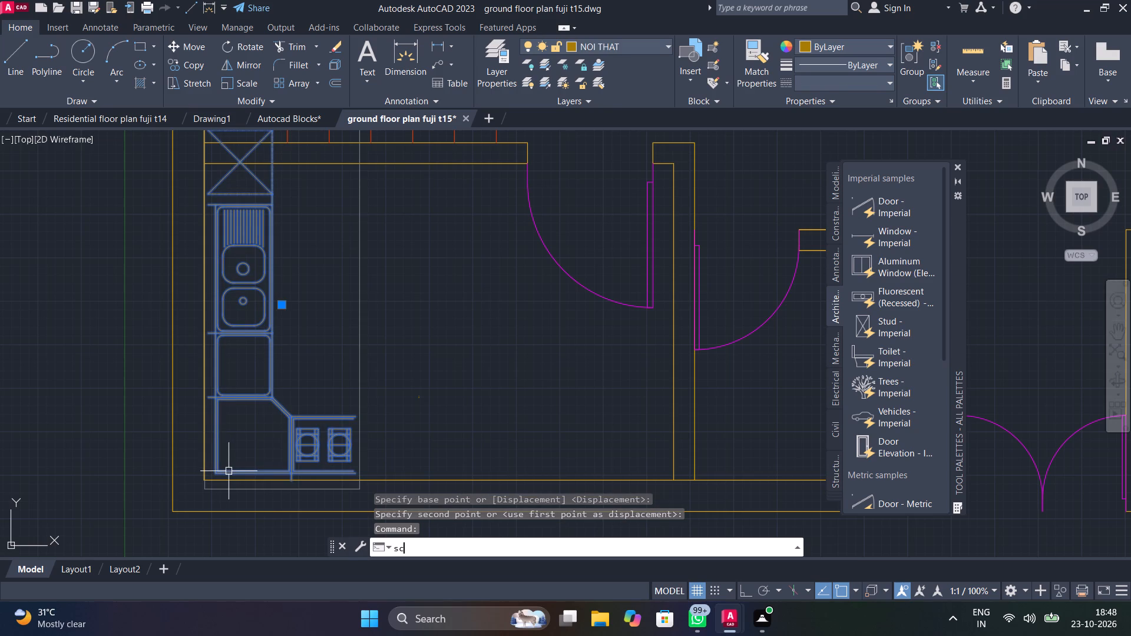
key("space")
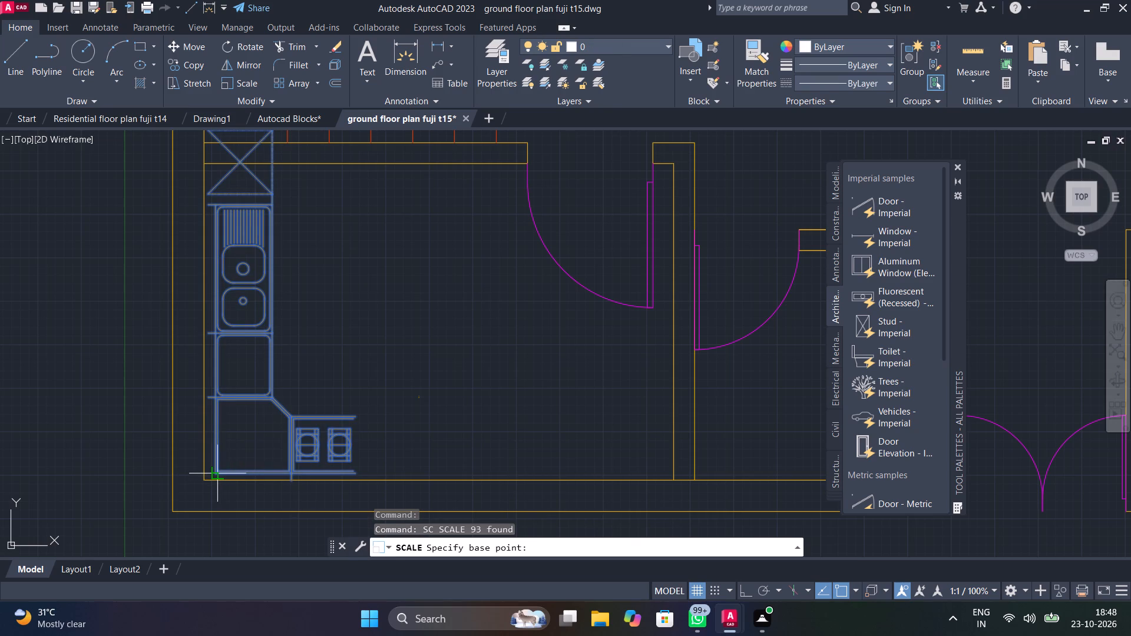
left_click(218, 474)
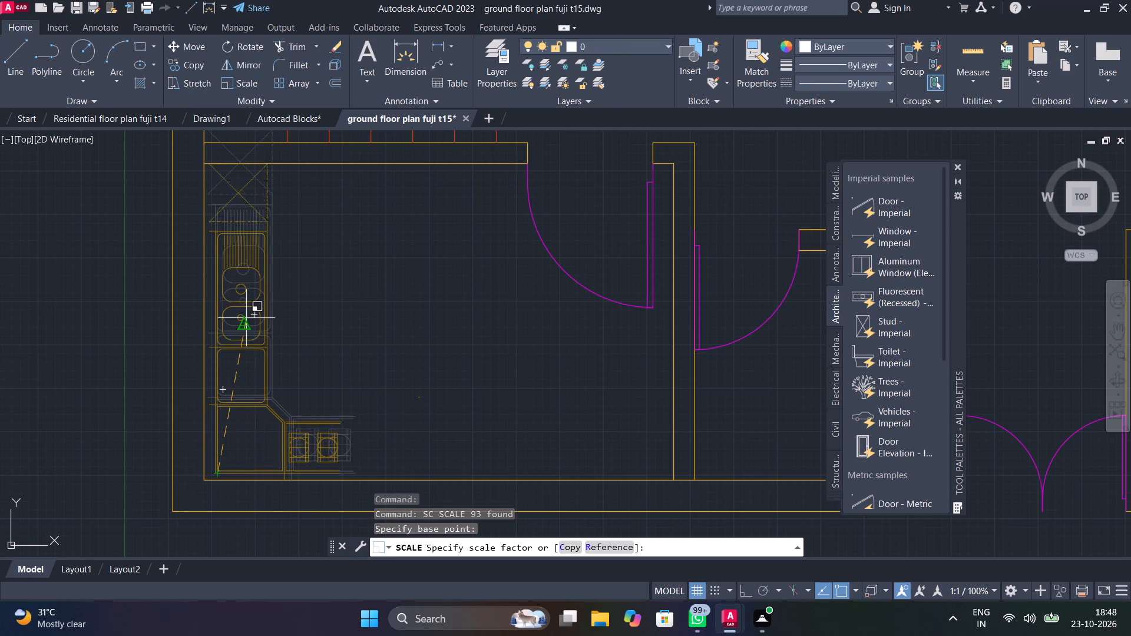
left_click(246, 317)
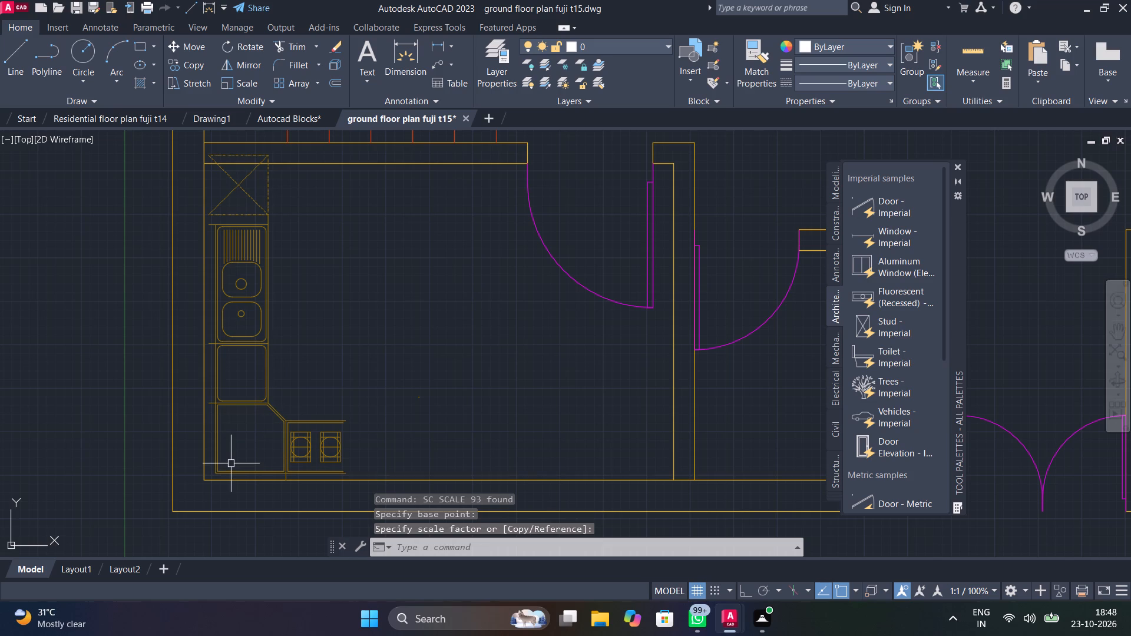
key("space")
key("space")
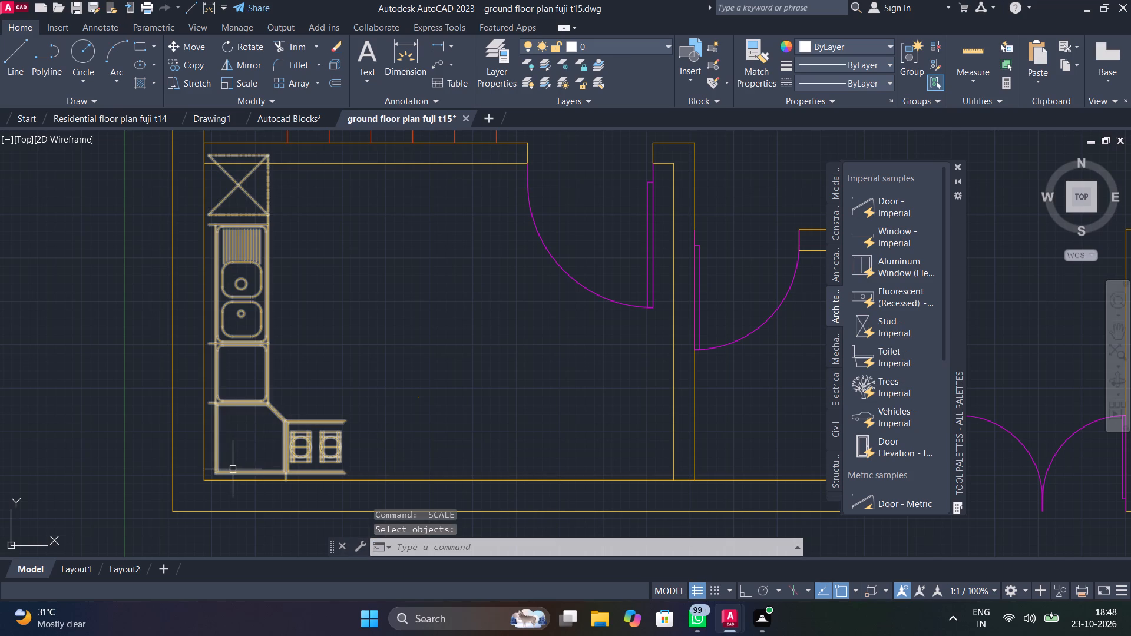
left_click(229, 473)
key("space")
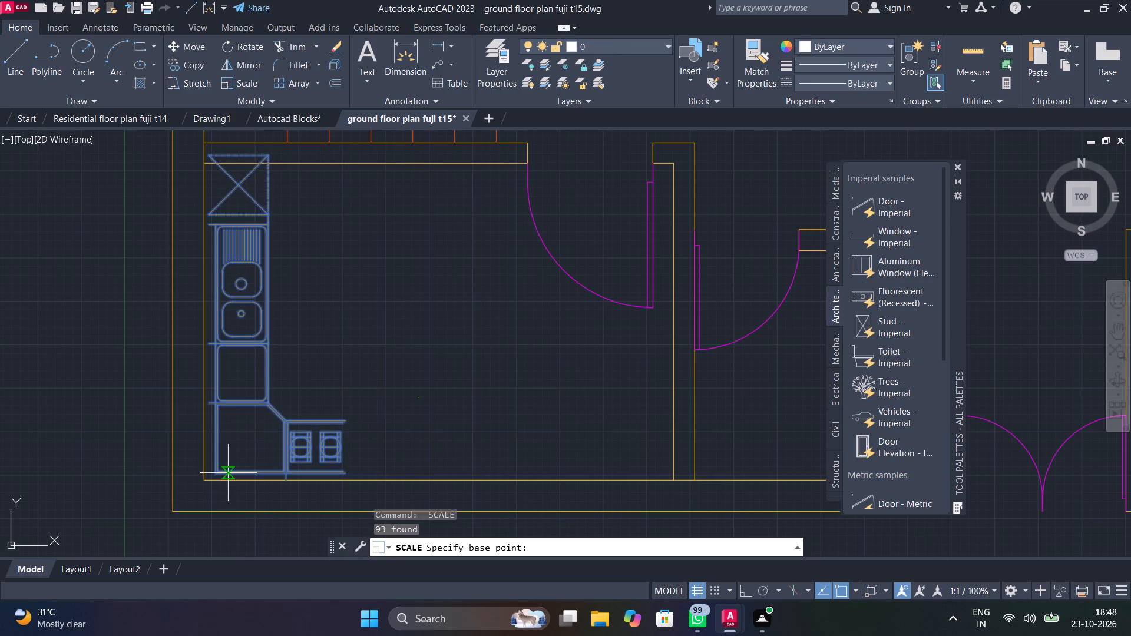
left_click(219, 474)
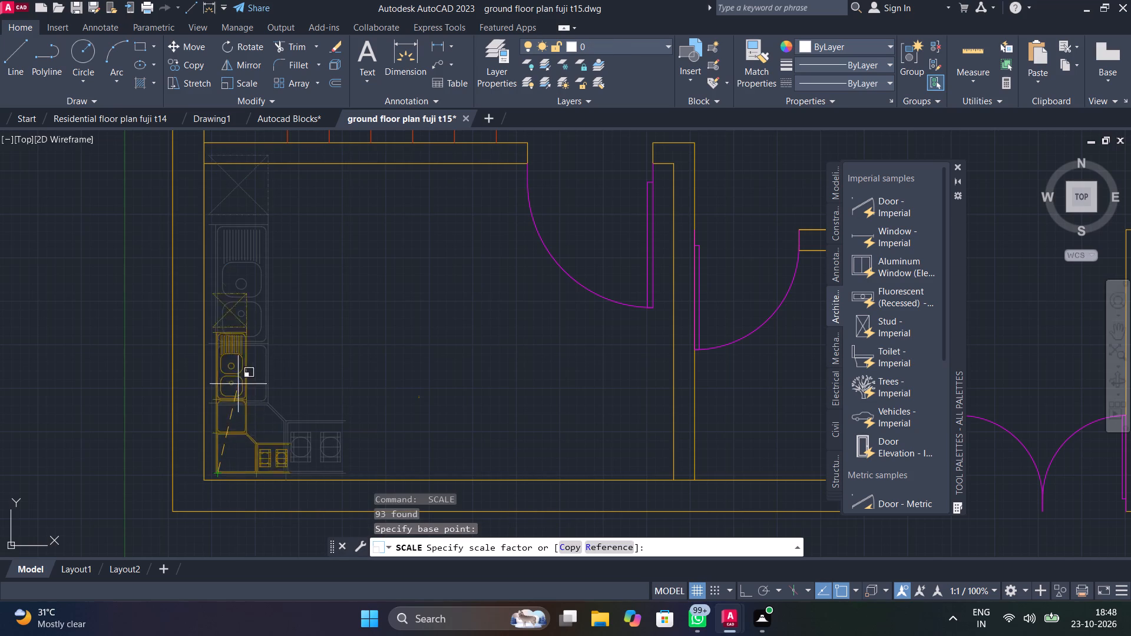
left_click(253, 327)
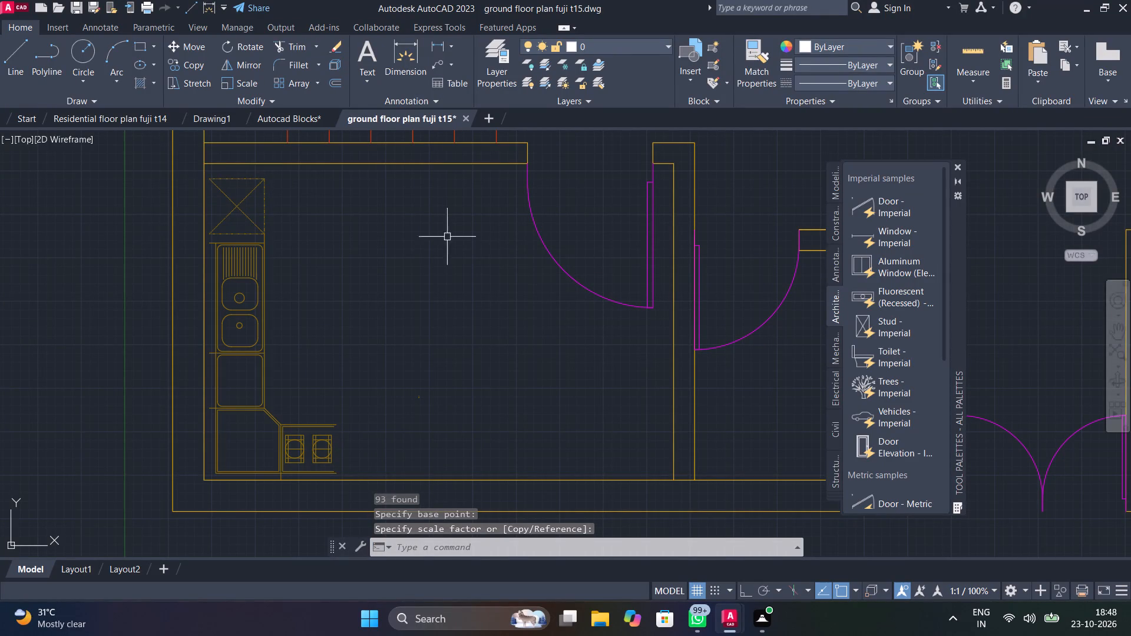
Copy the single-bowl sink with wide ribbed drainboard from the Autocad Blocks drawing to the clipboard and return to the floor plan's kitchen.
left_click(296, 118)
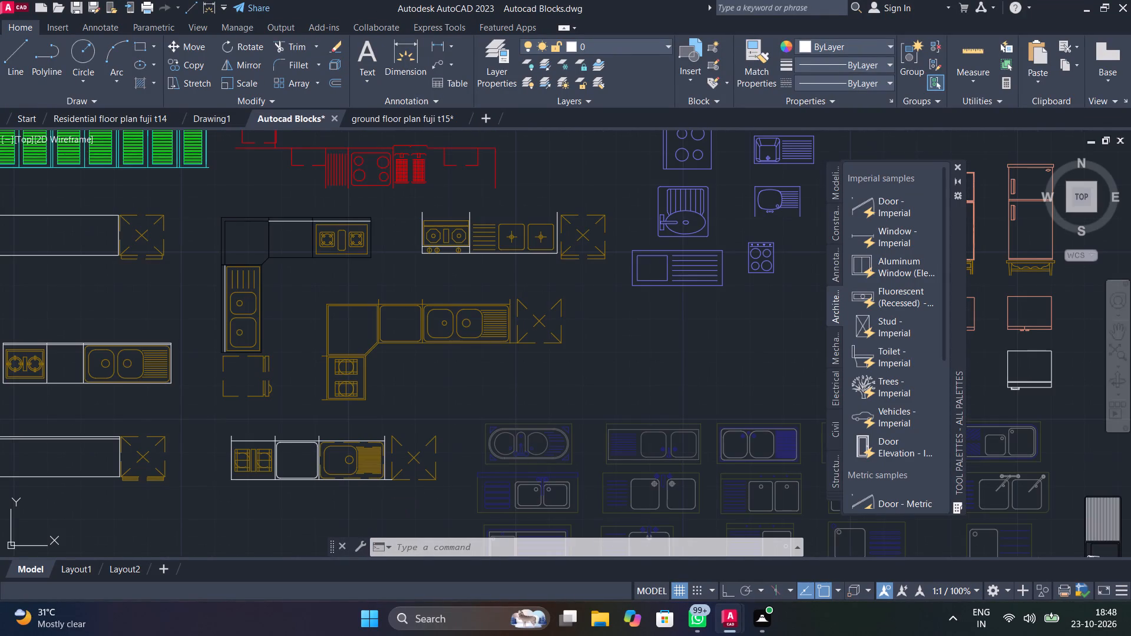
middle_click_drag(670, 357, 660, 356)
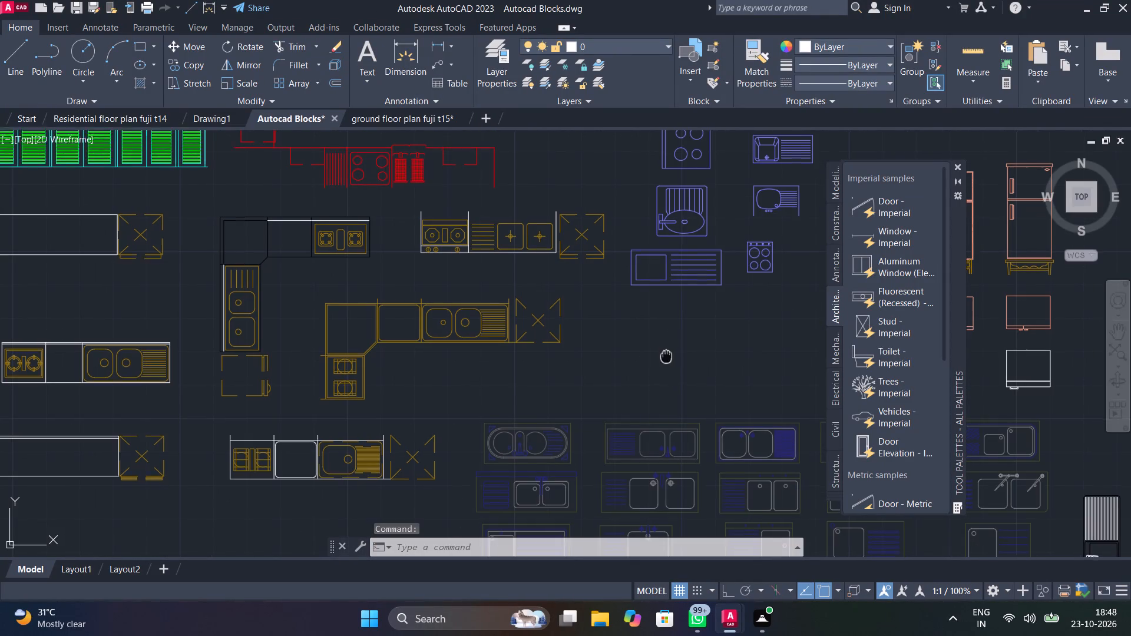
middle_click_drag(660, 356, 372, 345)
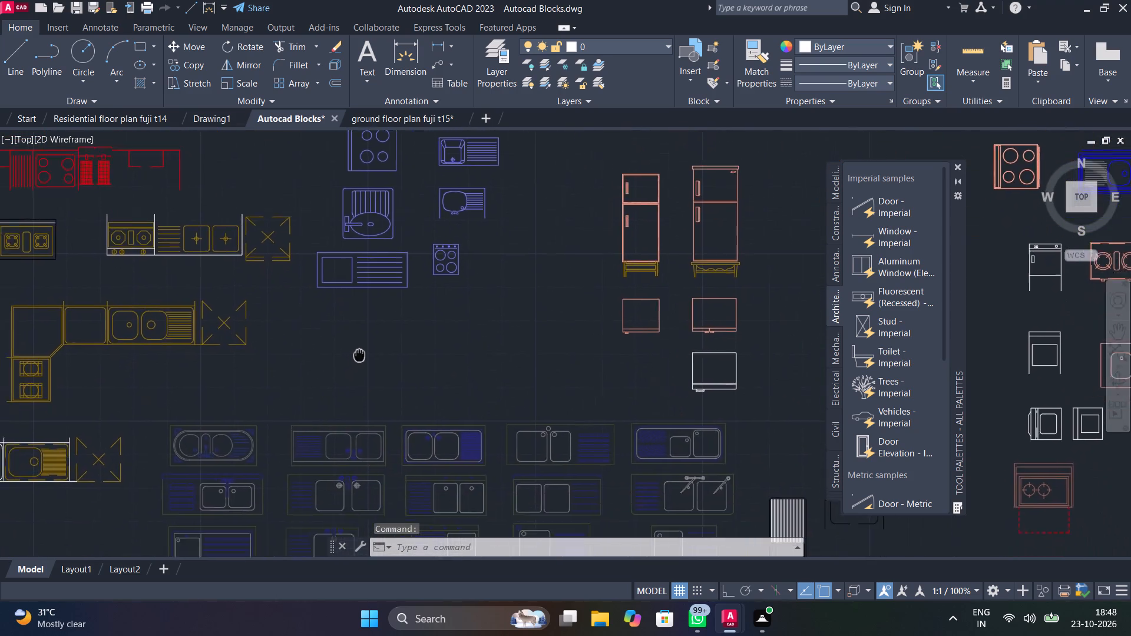
middle_click_drag(372, 345, 560, 505)
scroll(515, 304, "down", 1)
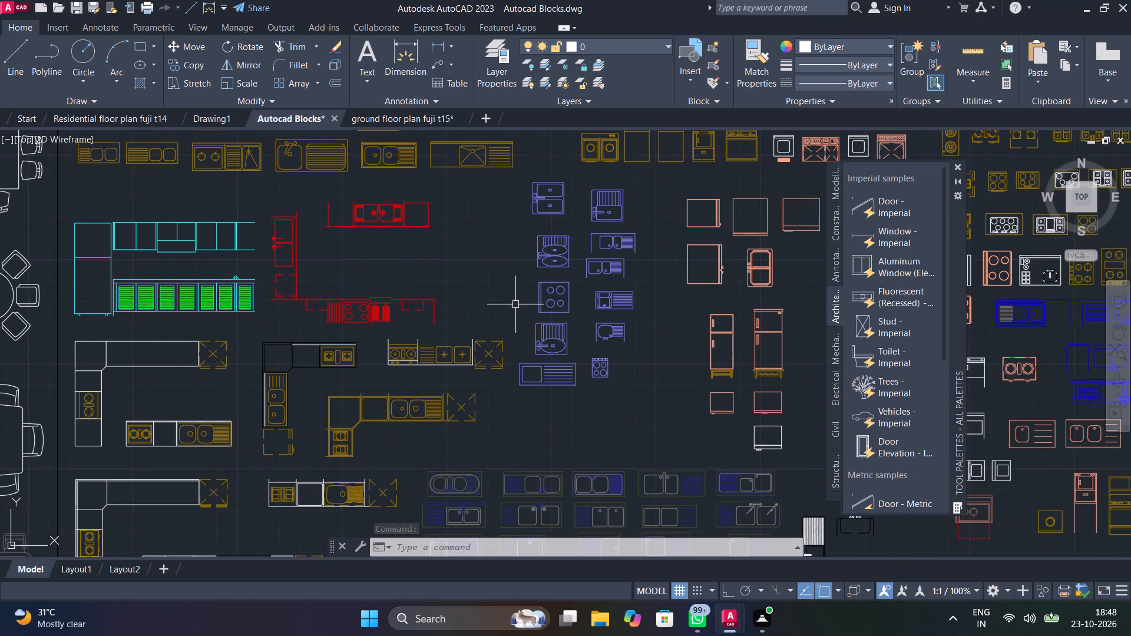
middle_click_drag(522, 265, 351, 380)
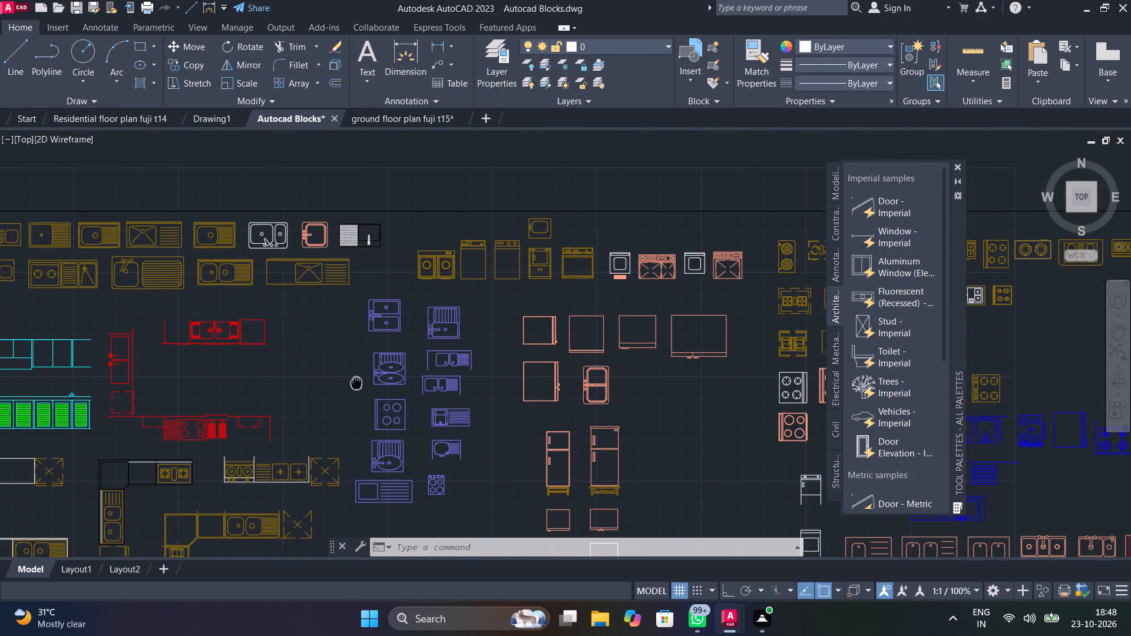
middle_click_drag(351, 380, 531, 386)
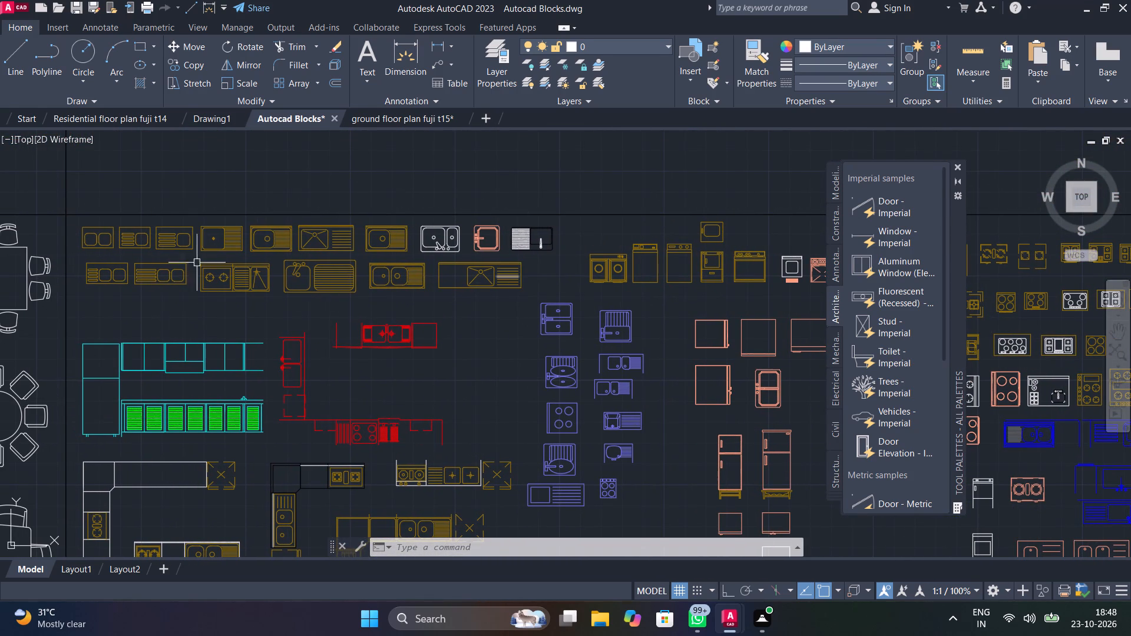
middle_click_drag(148, 258, 298, 274)
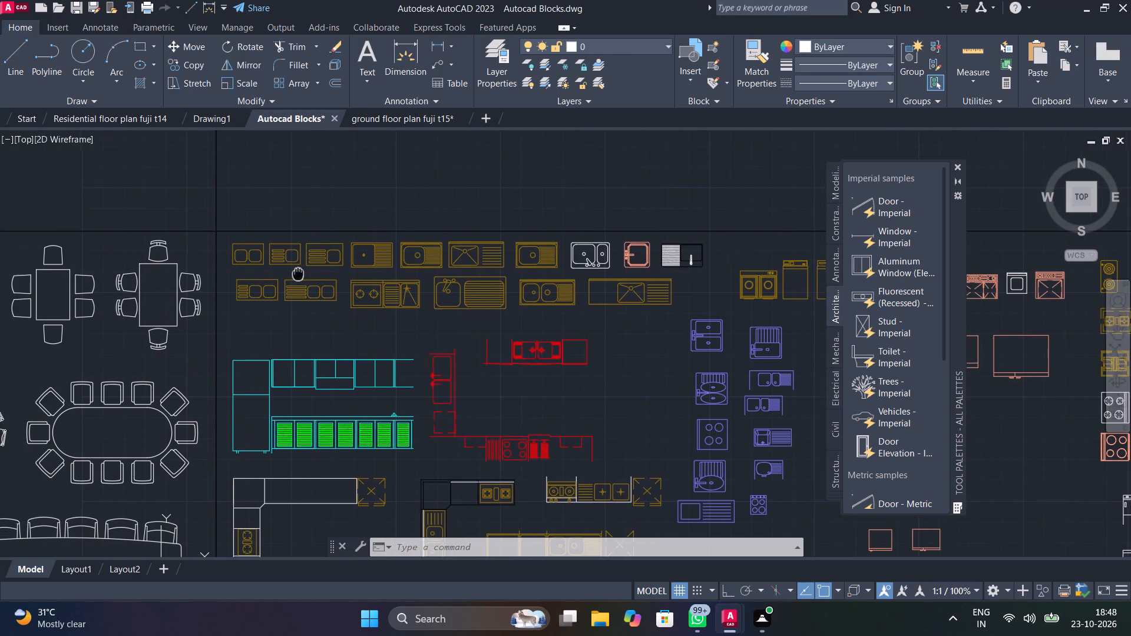
middle_click_drag(298, 274, 306, 220)
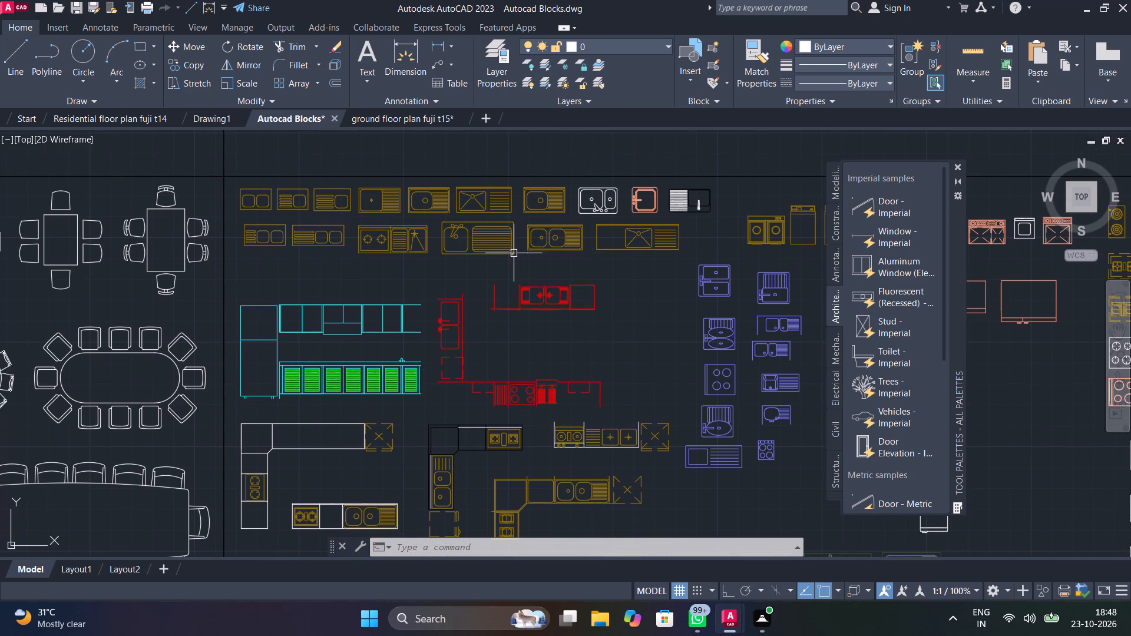
scroll(513, 253, "up", 3)
middle_click(453, 231)
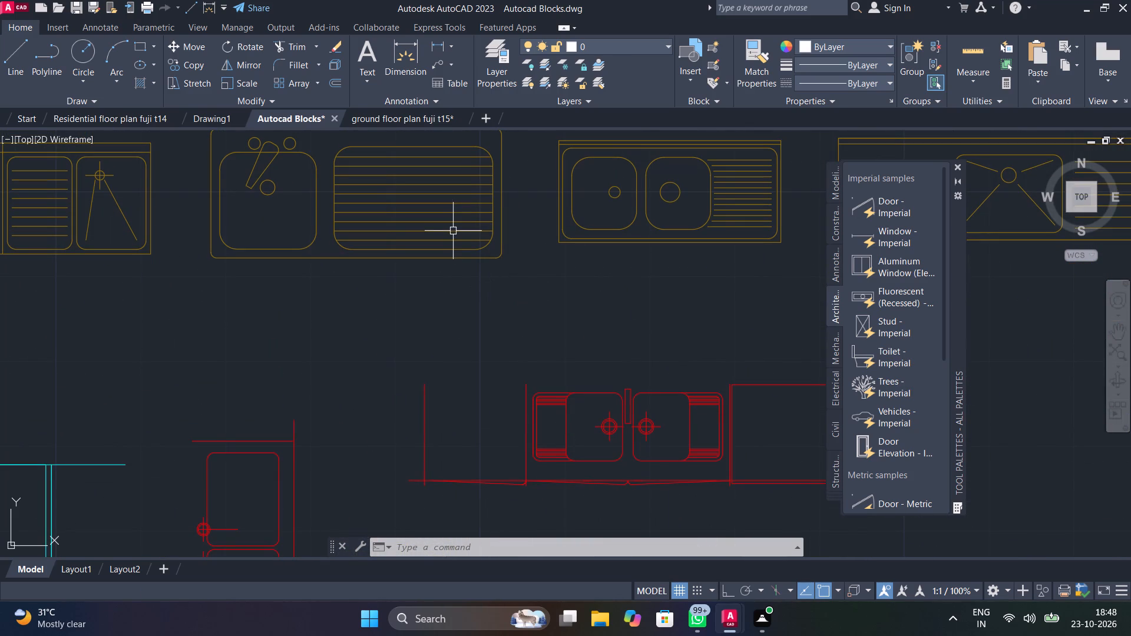
middle_click_drag(456, 234, 542, 374)
left_click(621, 435)
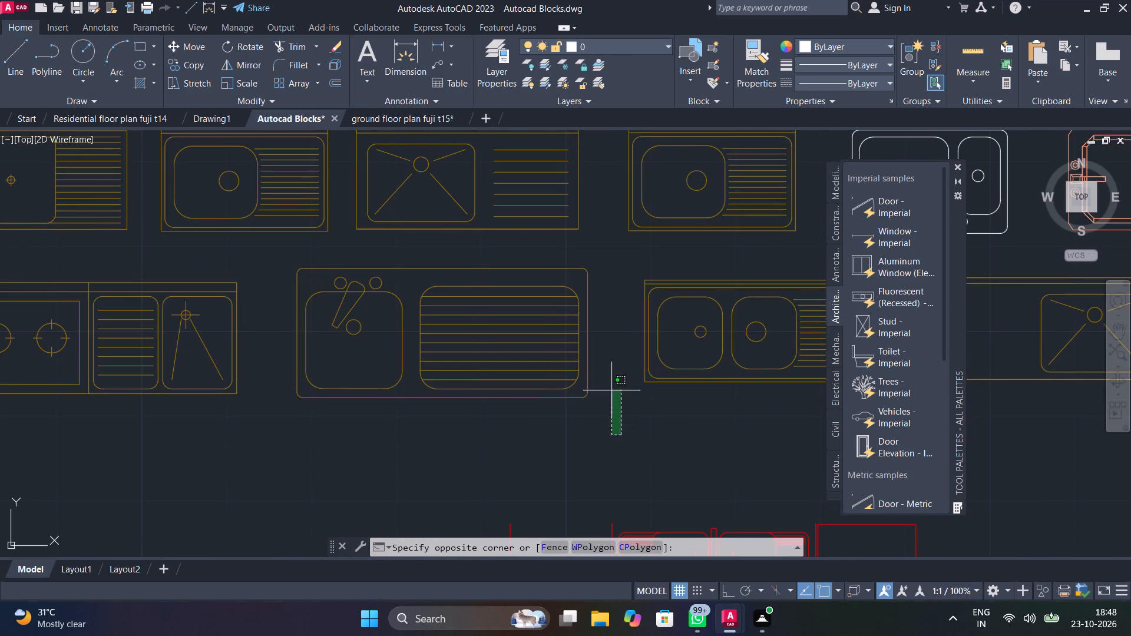
left_click(282, 256)
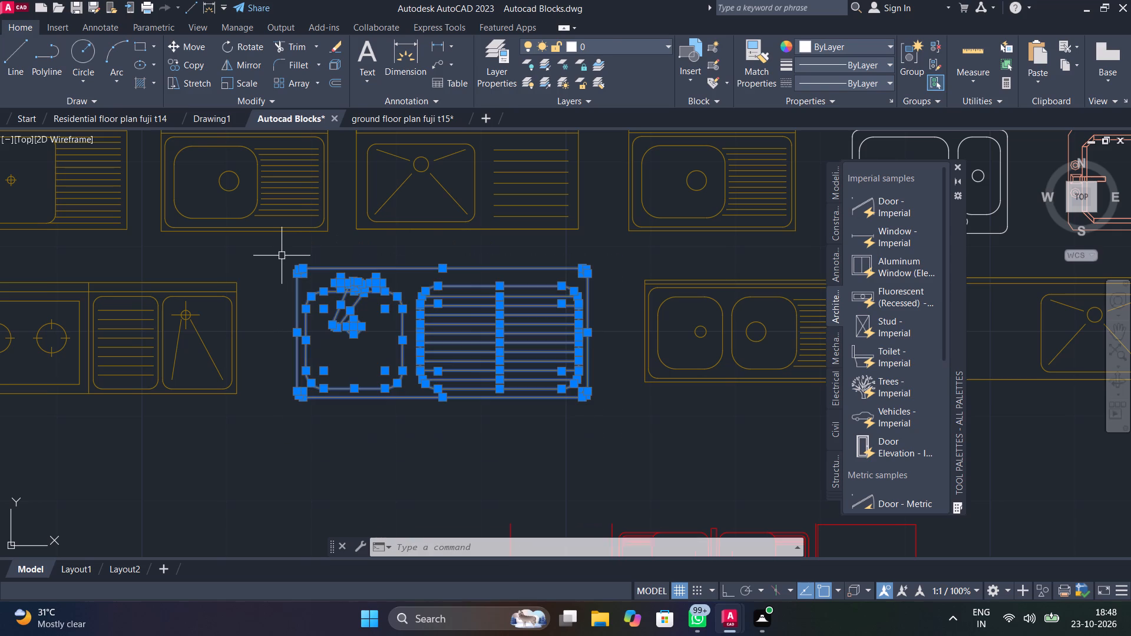
key("ctrl+c")
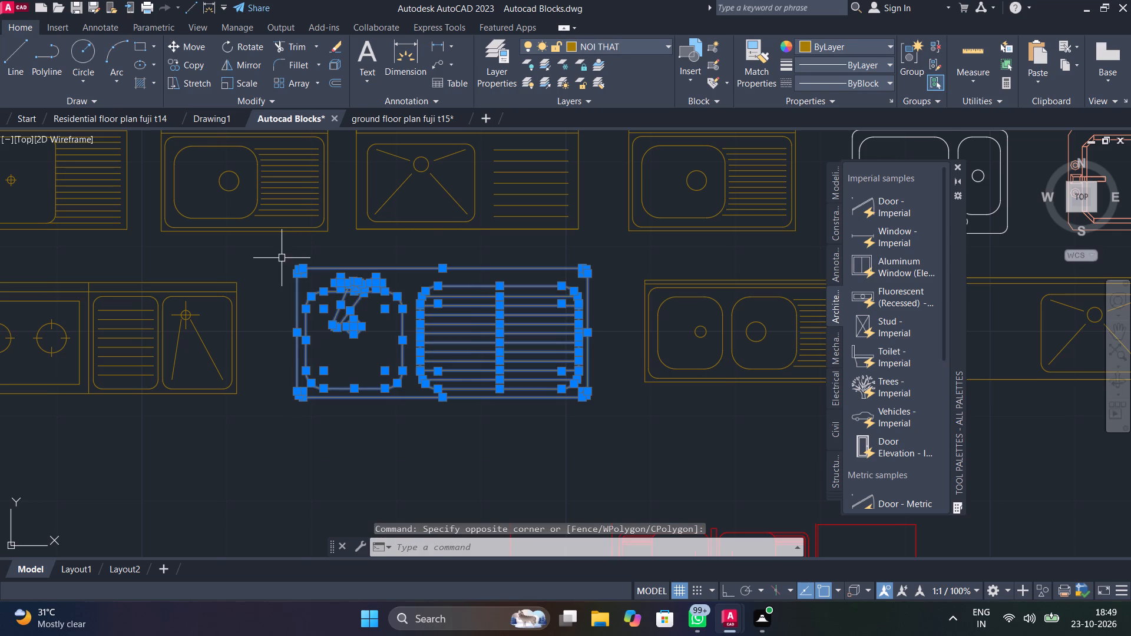
left_click(414, 115)
scroll(488, 245, "down", 2)
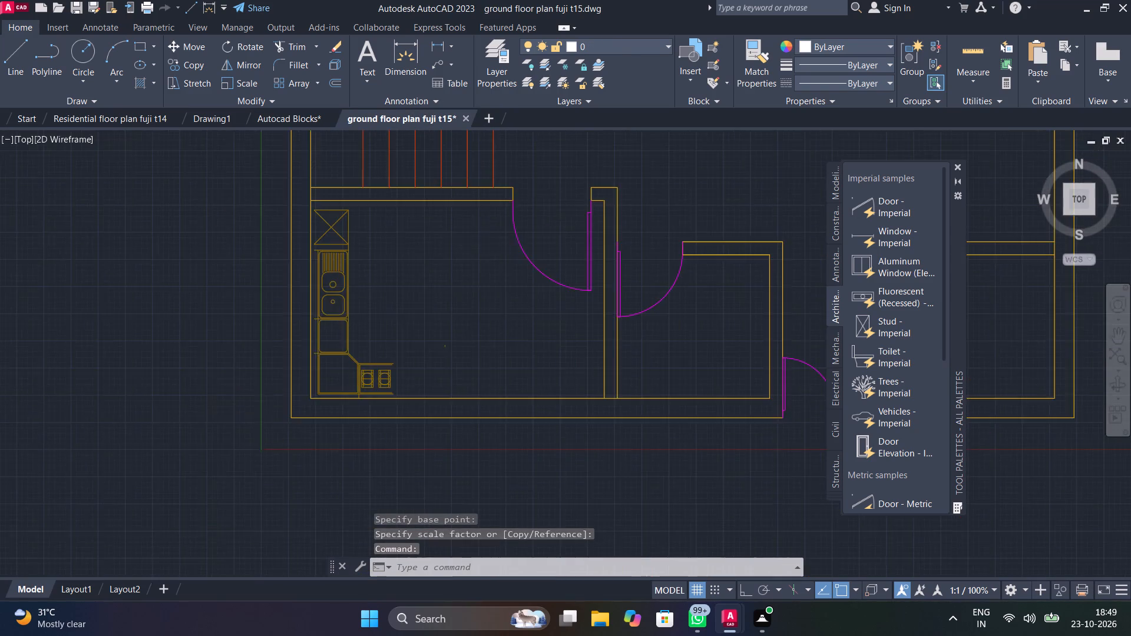
scroll(467, 326, "up", 2)
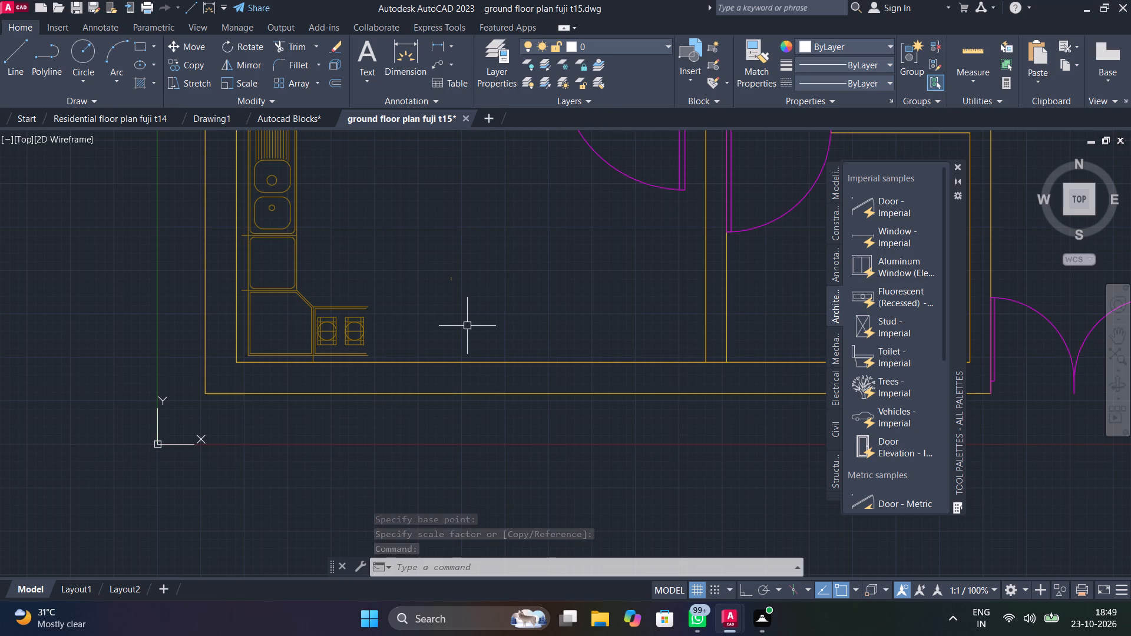
Look through the kitchen section of the Autocad Blocks drawing, examining the sinks, counters, fridges and hobs for further kitchen items.
left_click(282, 117)
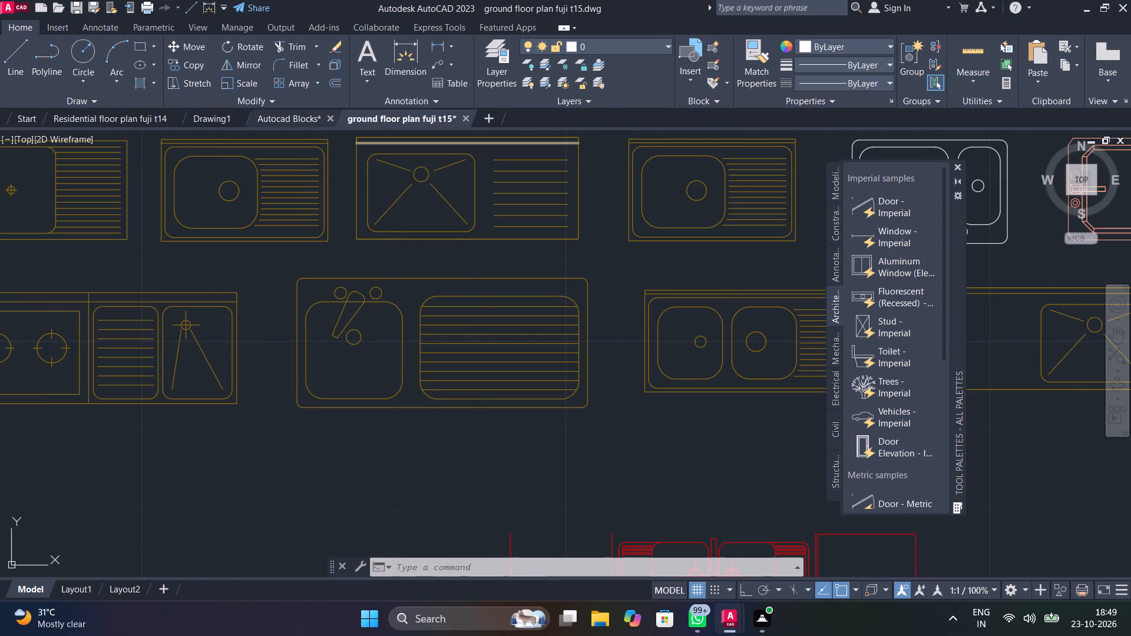
scroll(419, 306, "down", 3)
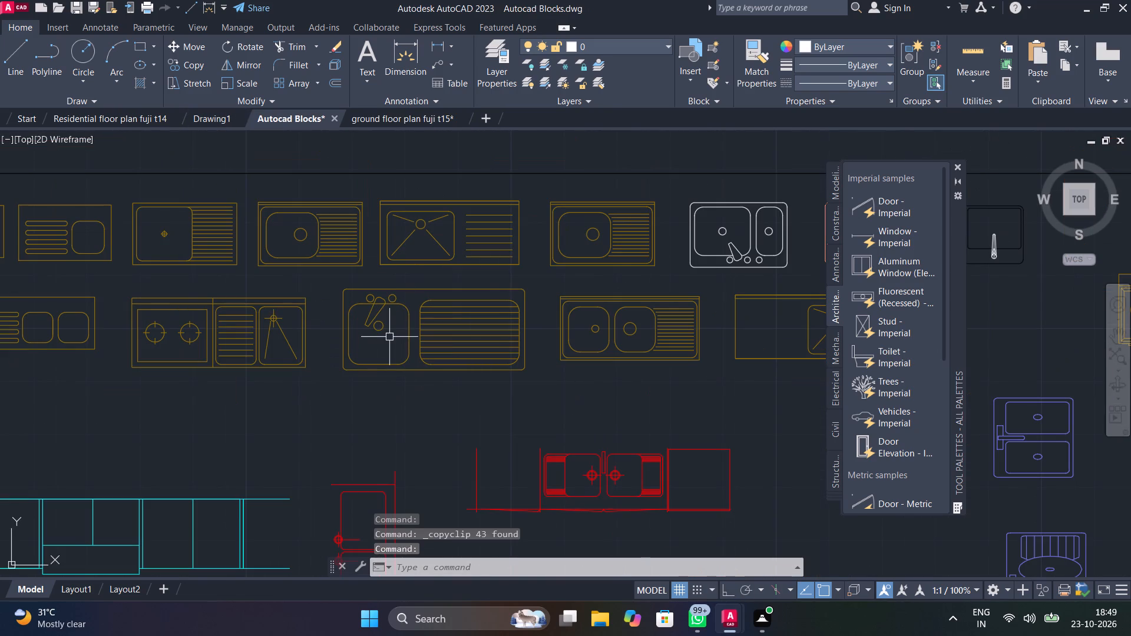
scroll(389, 337, "down", 1)
middle_click_drag(376, 407, 252, 347)
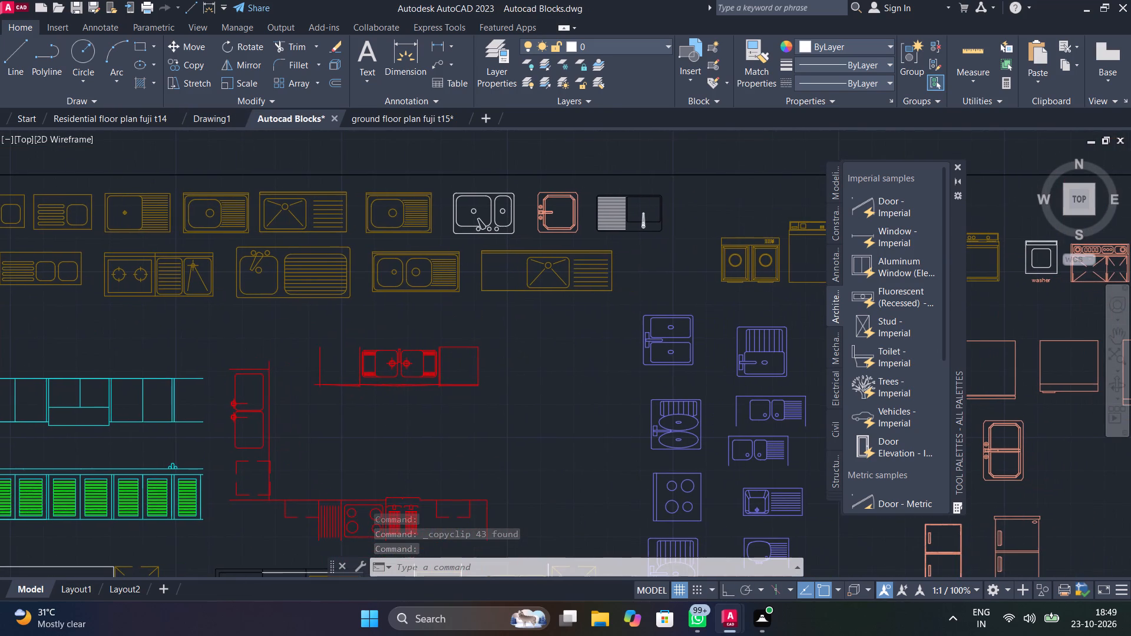
middle_click_drag(252, 347, 125, 333)
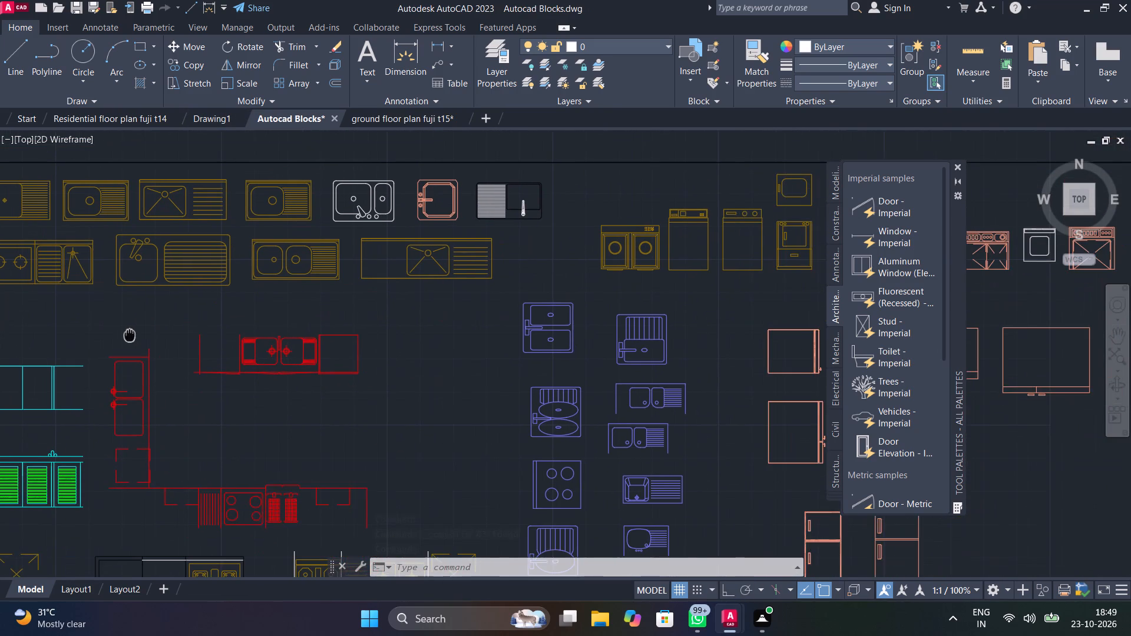
middle_click_drag(125, 333, 322, 241)
middle_click_drag(487, 432, 491, 332)
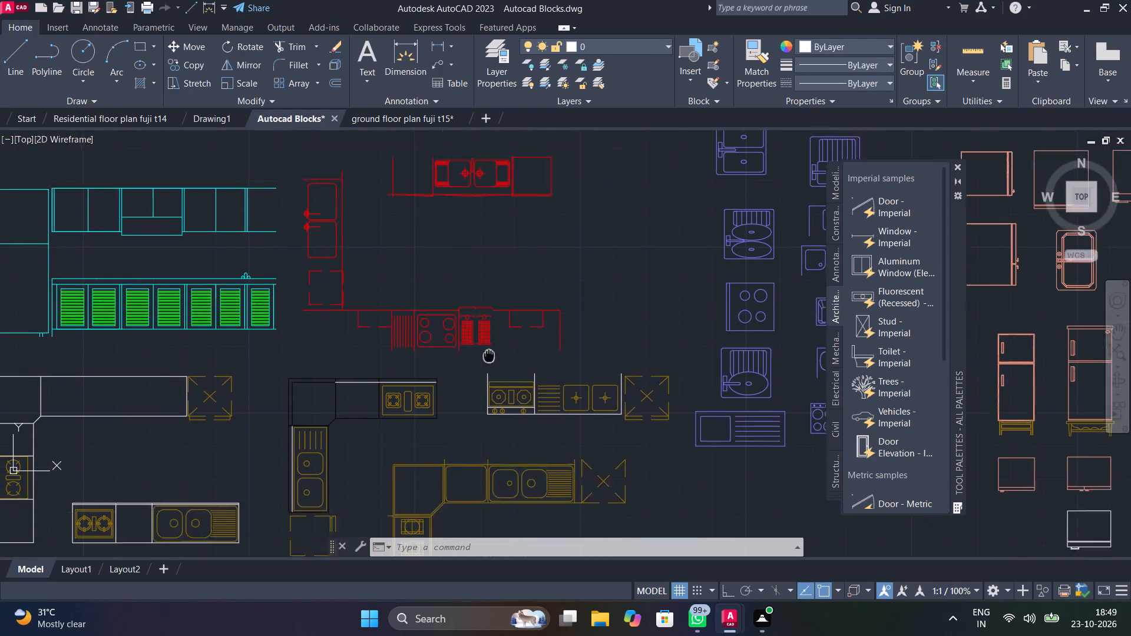
middle_click_drag(491, 332, 695, 267)
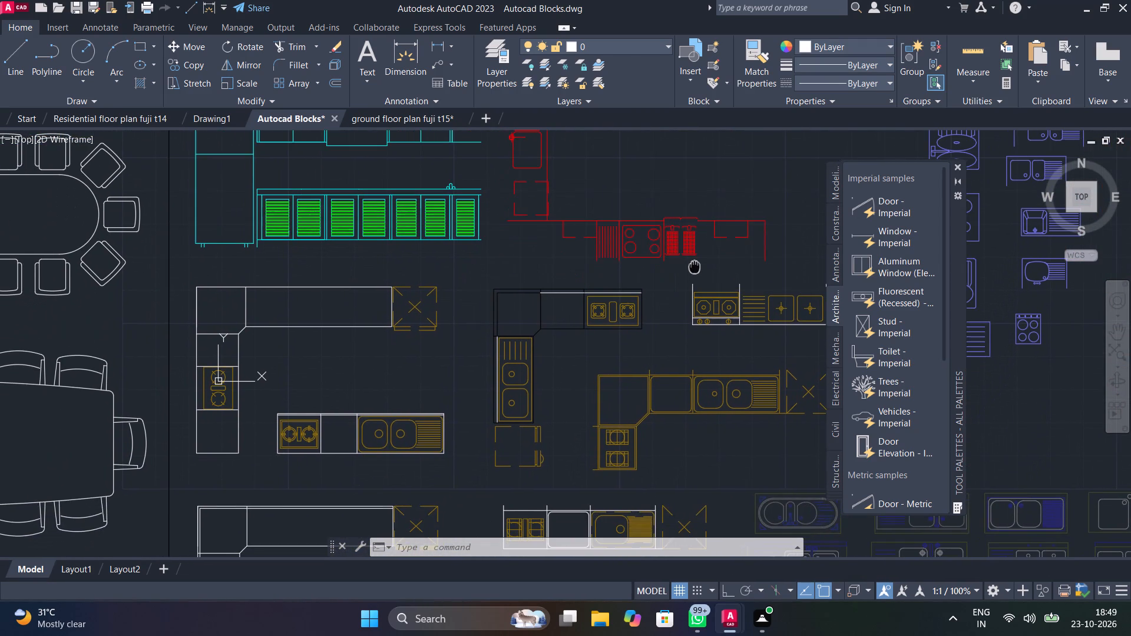
middle_click_drag(695, 267, 702, 454)
middle_click_drag(477, 242, 475, 347)
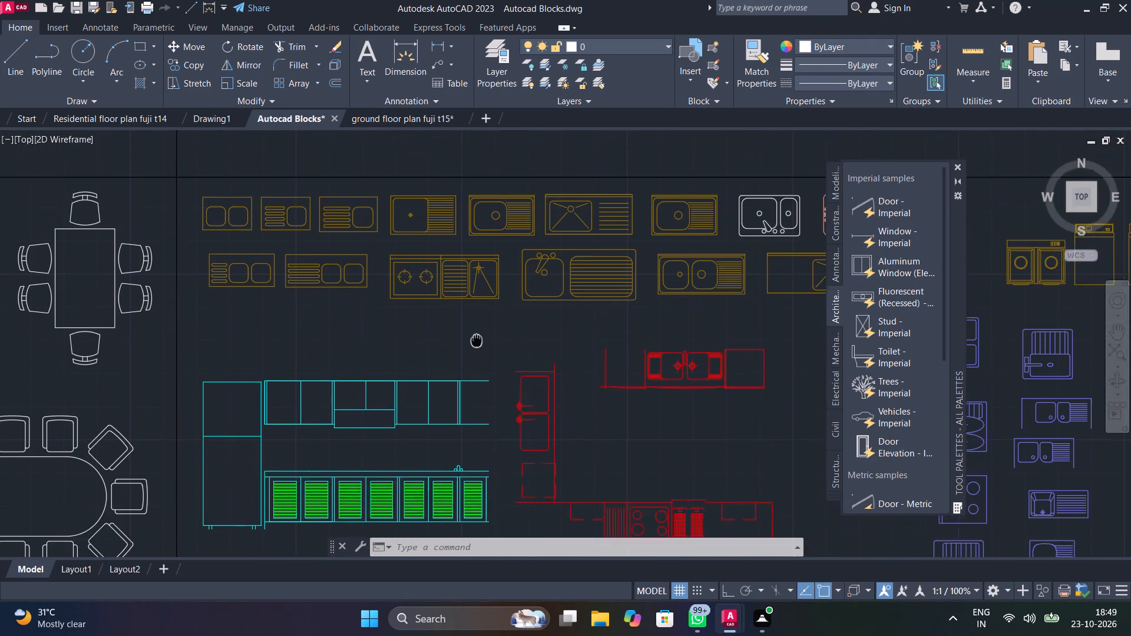
middle_click_drag(475, 347, 309, 360)
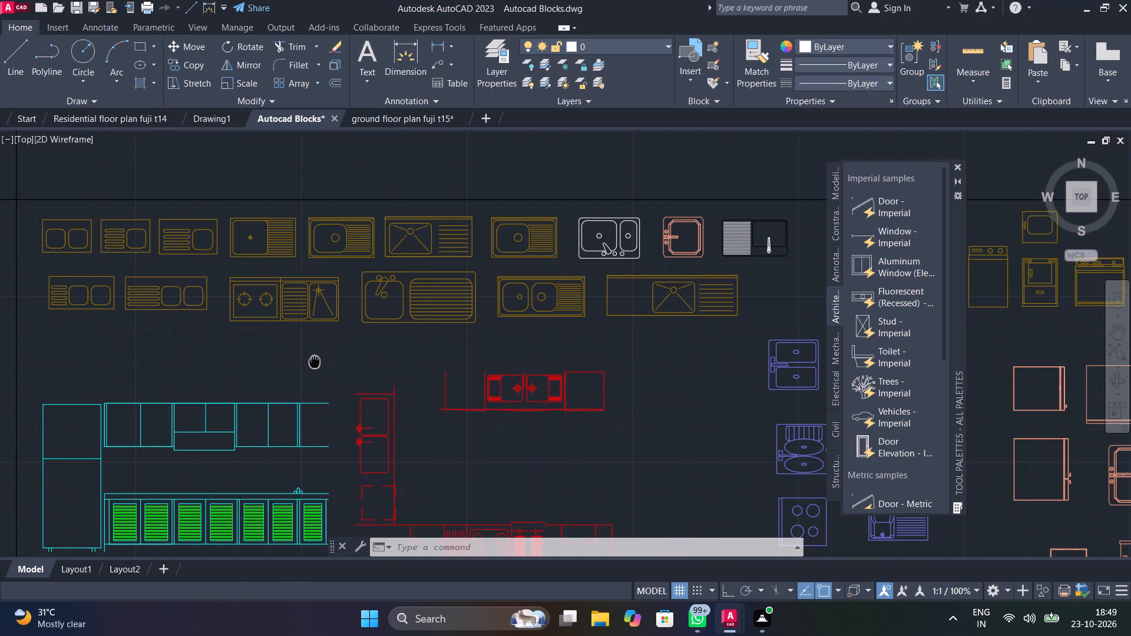
middle_click_drag(309, 360, 310, 337)
scroll(328, 337, "down", 3)
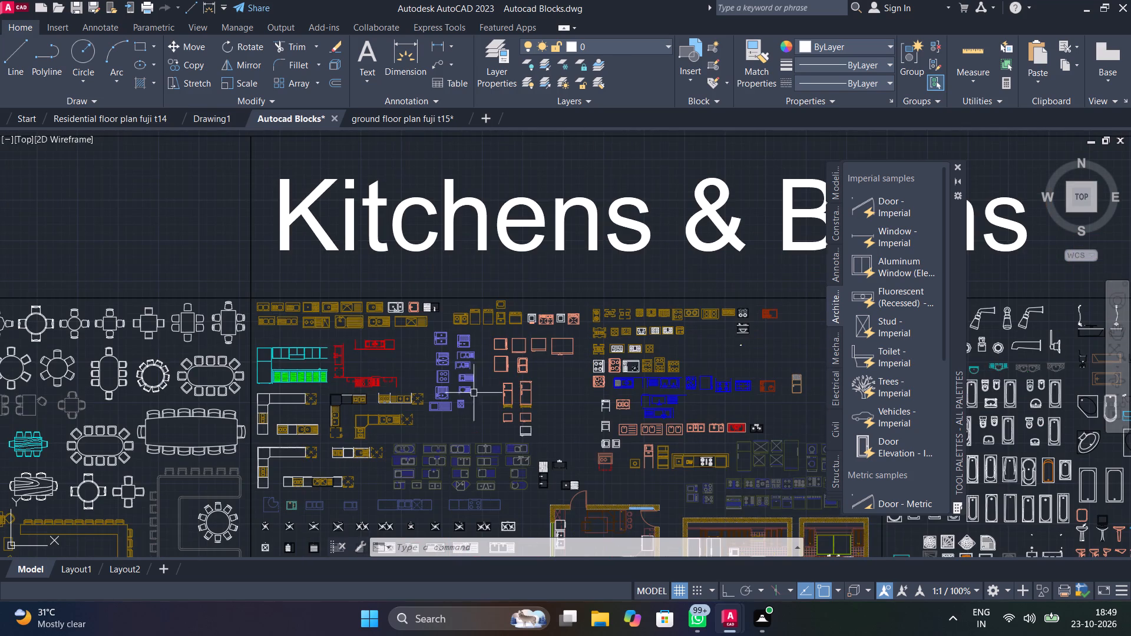
scroll(678, 329, "up", 3)
middle_click_drag(700, 333, 553, 282)
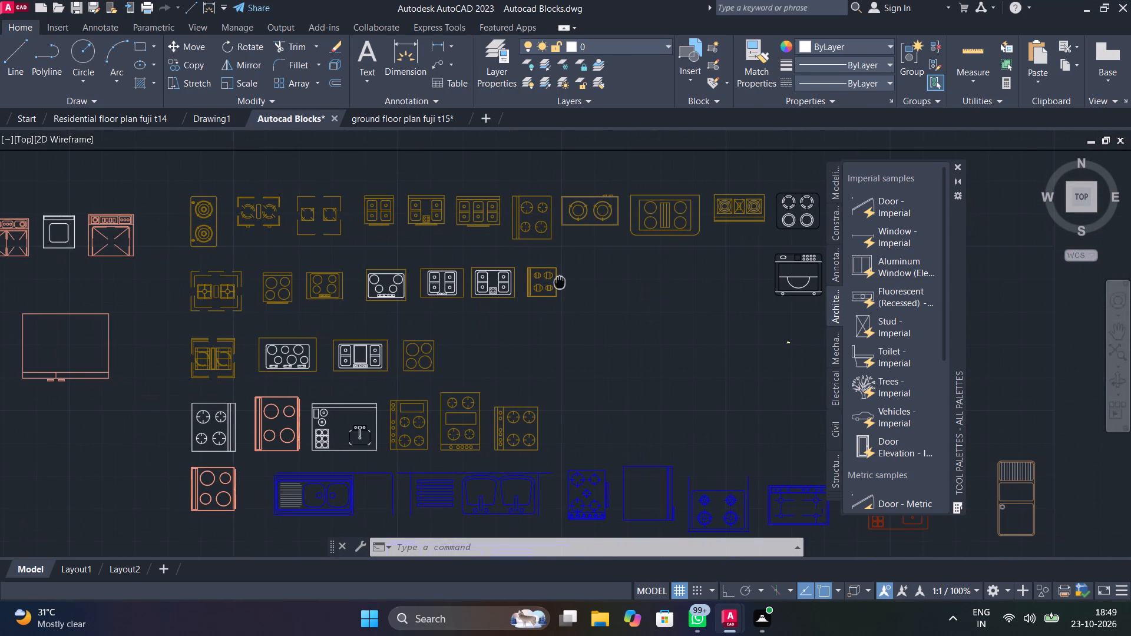
middle_click_drag(553, 282, 557, 304)
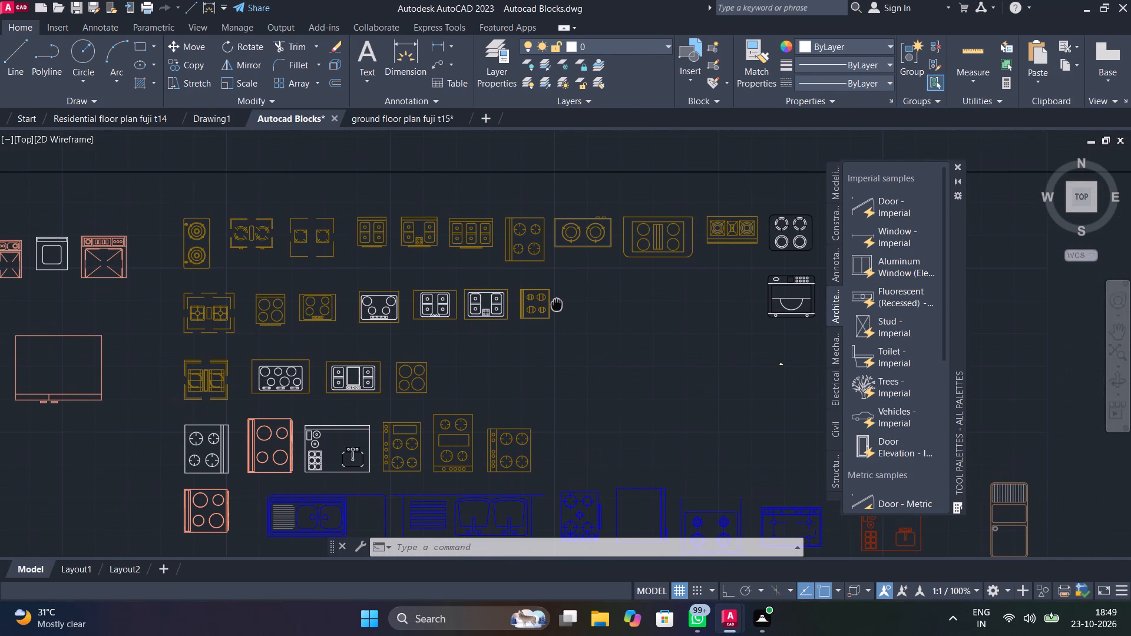
middle_click_drag(557, 304, 660, 217)
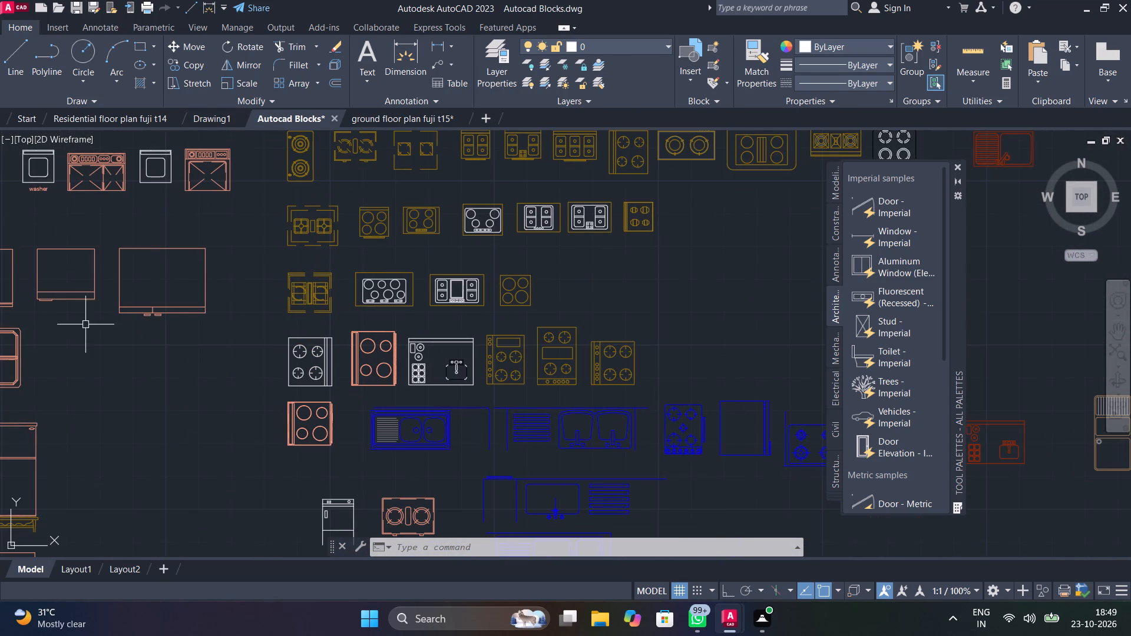
middle_click_drag(90, 403, 558, 169)
scroll(561, 293, "down", 1)
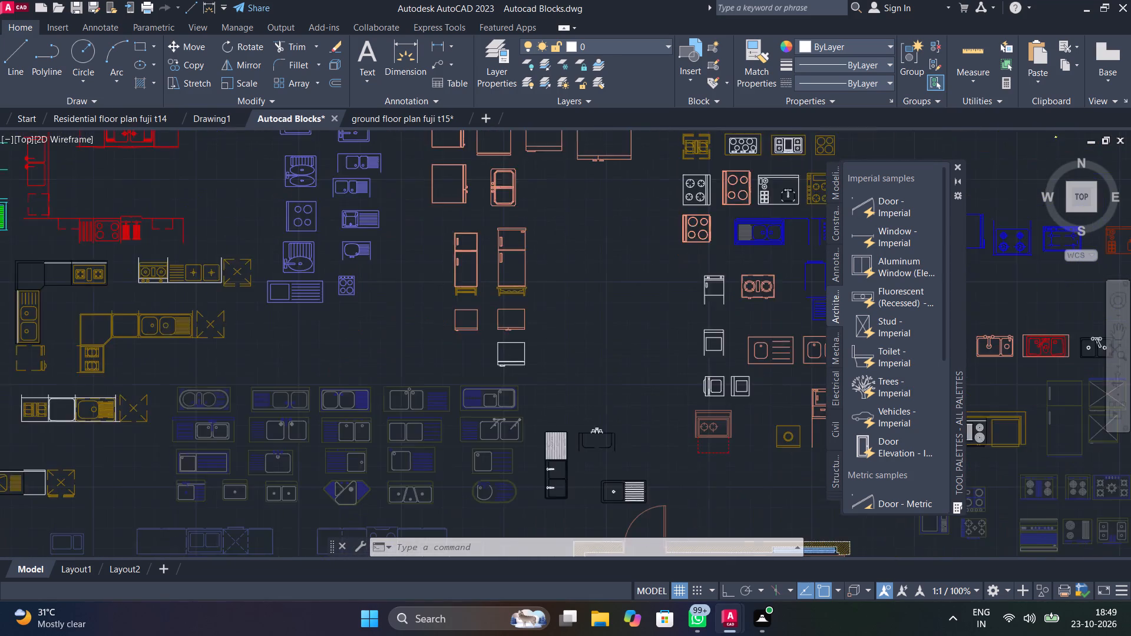
scroll(561, 293, "down", 1)
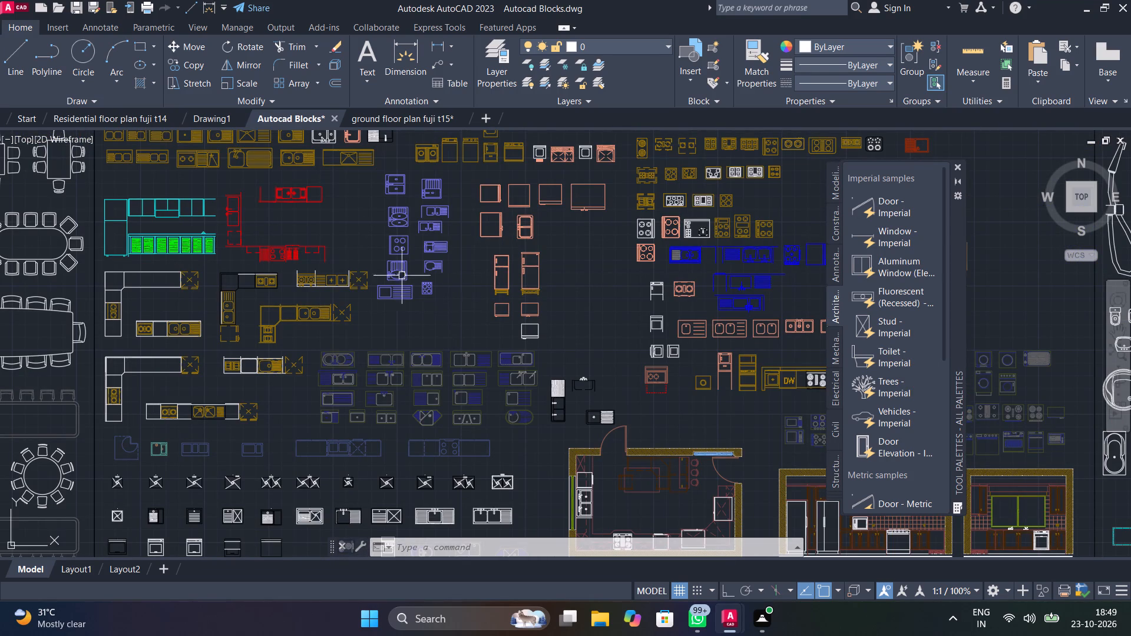
Delete the tiny stray object on the kitchen floor east of the hob in the ground floor plan.
left_click(365, 117)
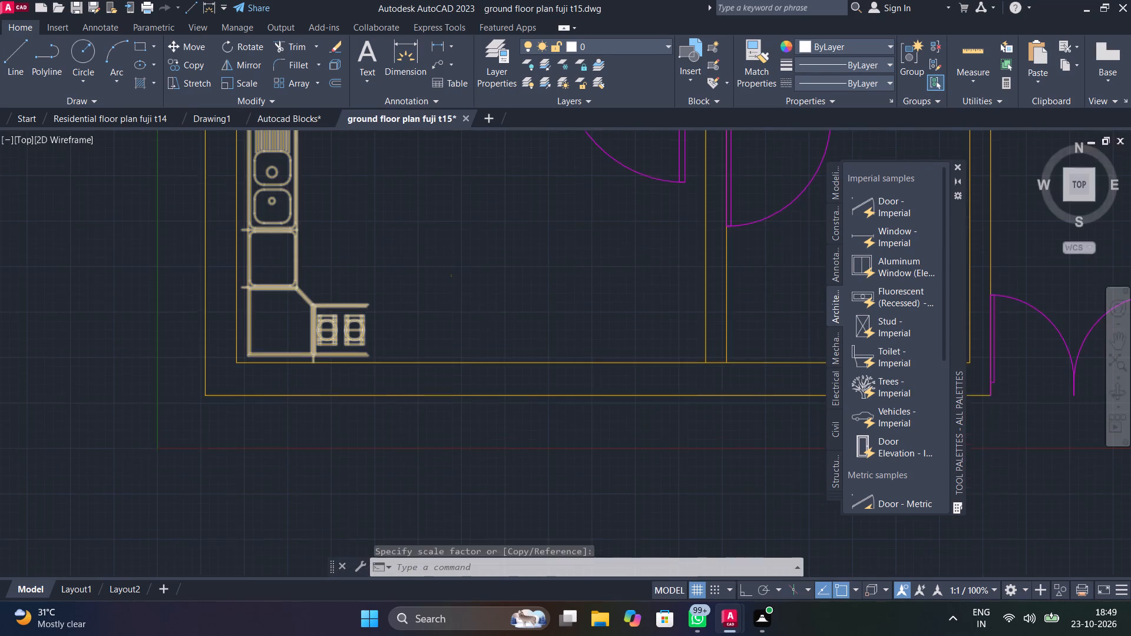
scroll(488, 306, "down", 2)
middle_click_drag(496, 300, 373, 357)
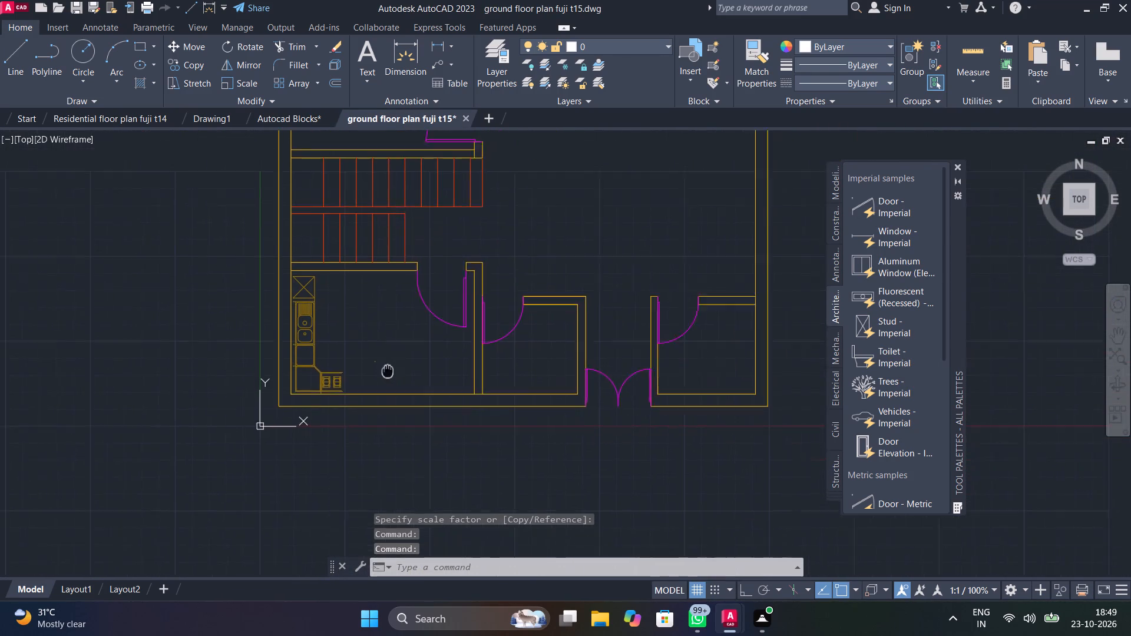
middle_click_drag(373, 357, 365, 350)
scroll(345, 349, "up", 4)
left_click(452, 274)
left_click(249, 183)
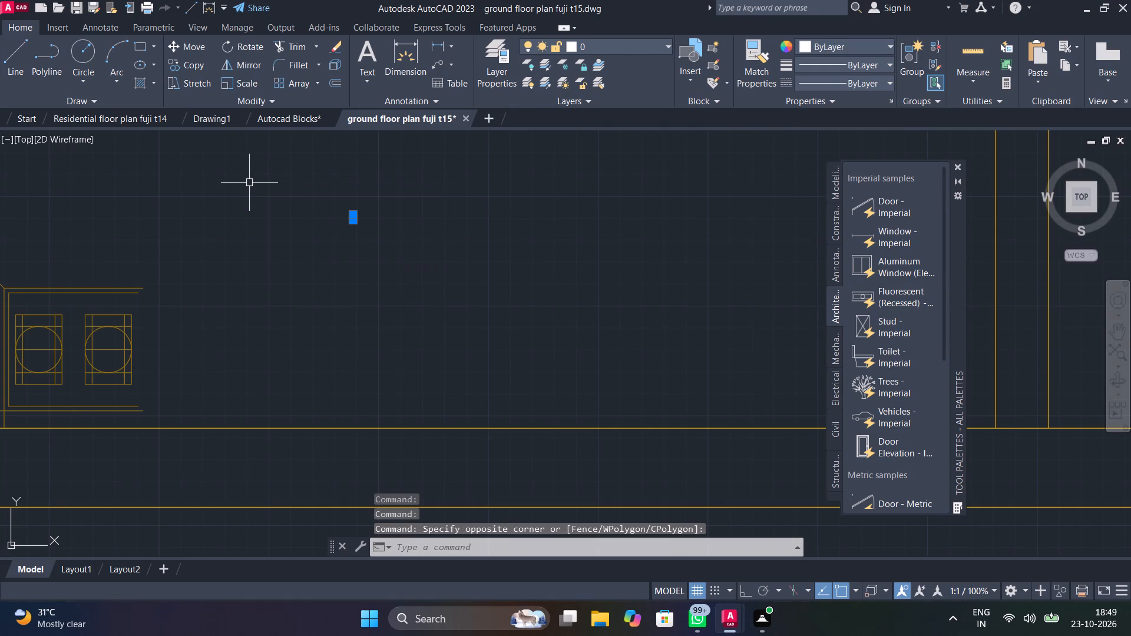
key("Delete")
Return to the Autocad Blocks drawing and find the row of washing machines and stoves in the kitchen section.
scroll(305, 261, "down", 4)
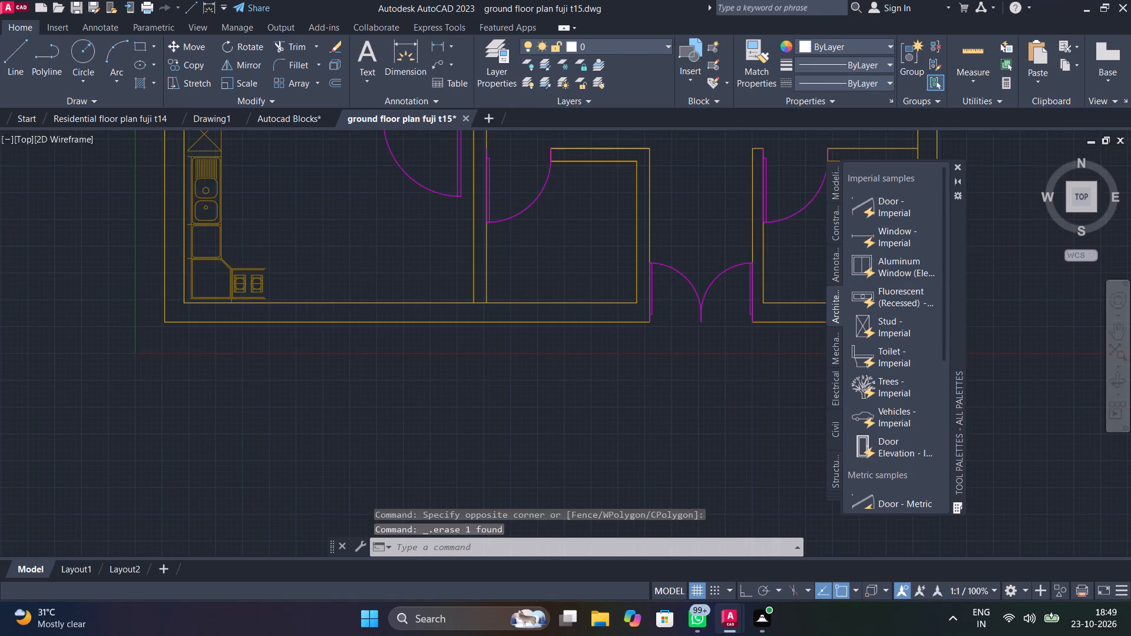
middle_click_drag(329, 241, 391, 366)
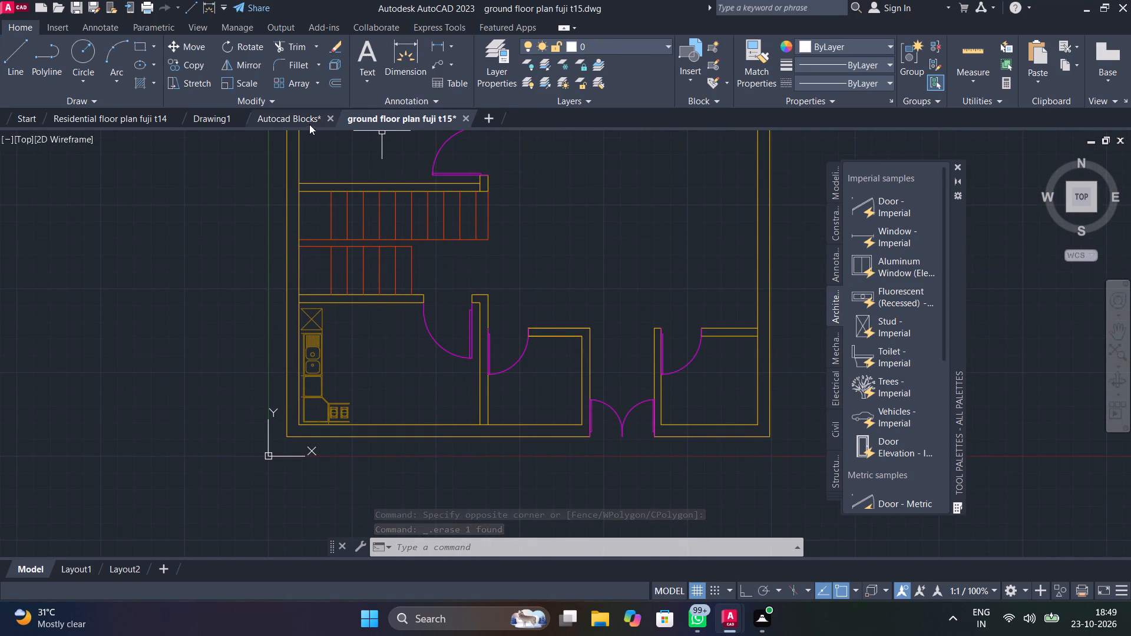
left_click(309, 122)
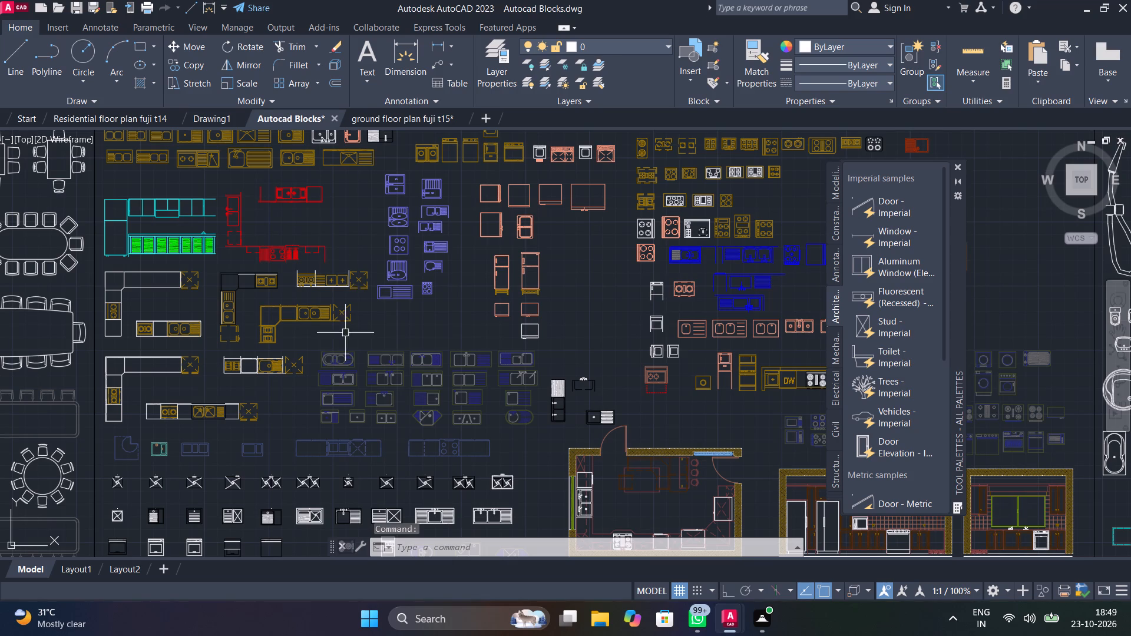
middle_click_drag(391, 308, 529, 392)
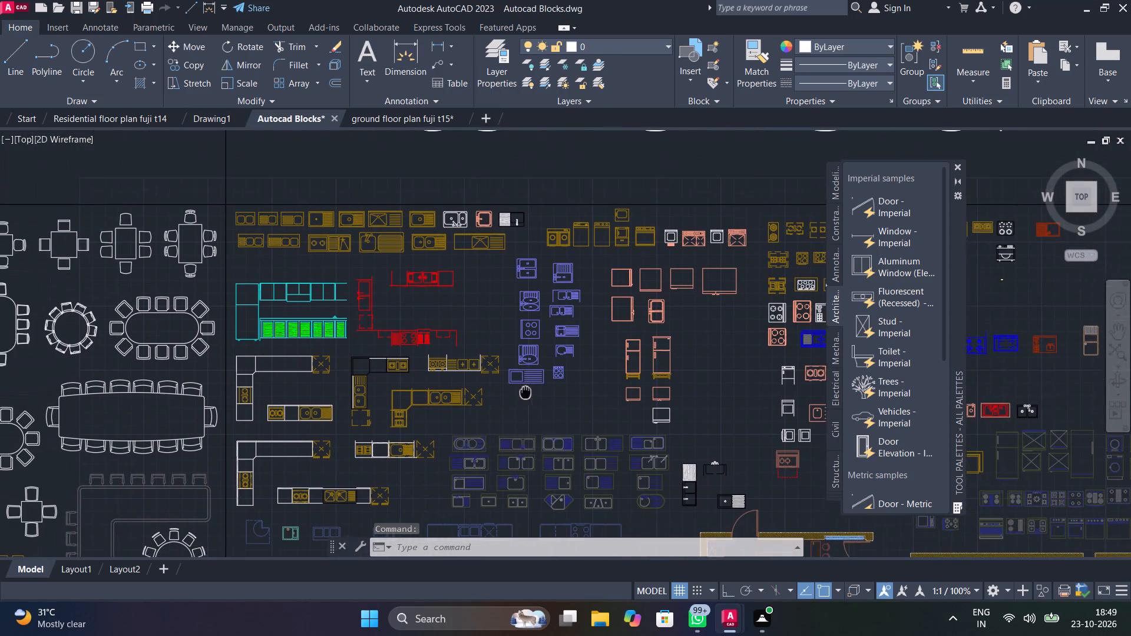
middle_click_drag(529, 392, 530, 392)
scroll(635, 236, "up", 2)
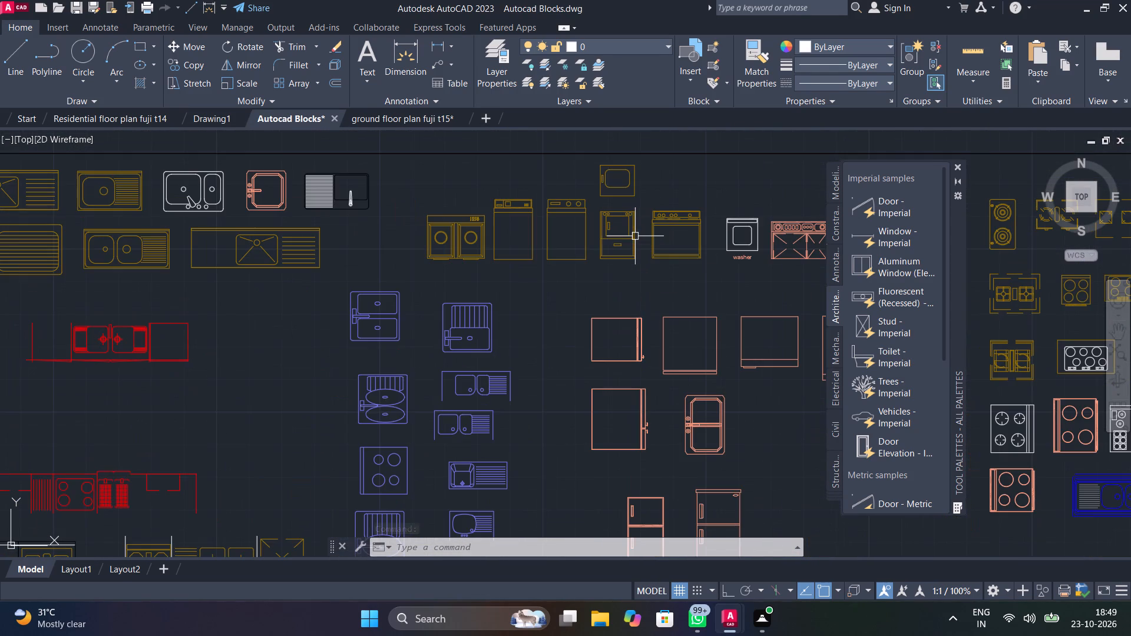
scroll(567, 243, "up", 1)
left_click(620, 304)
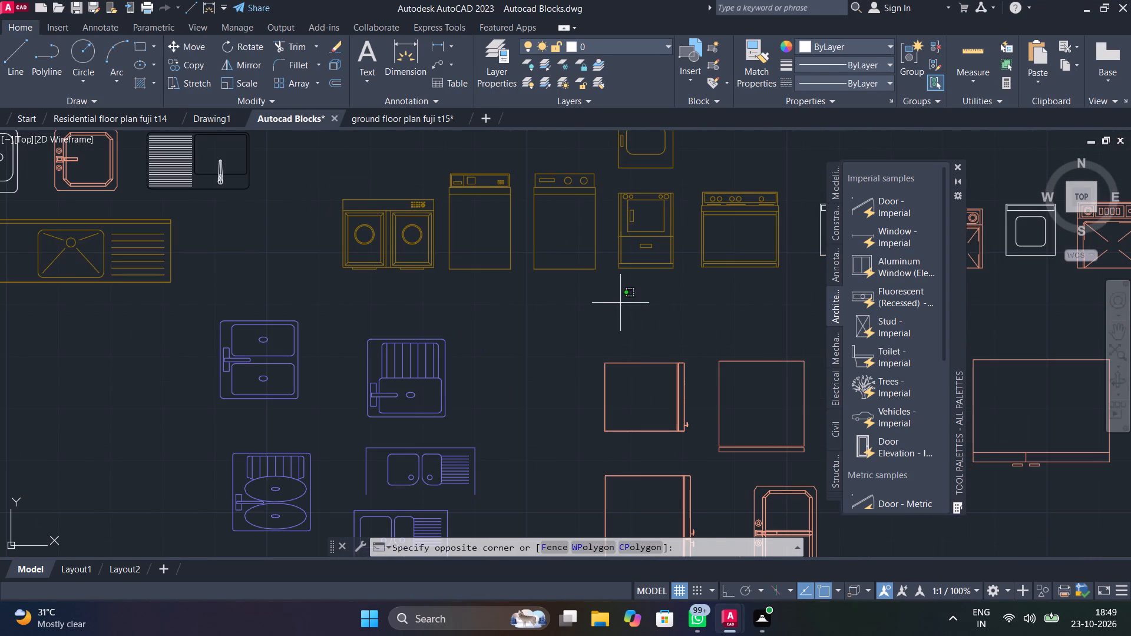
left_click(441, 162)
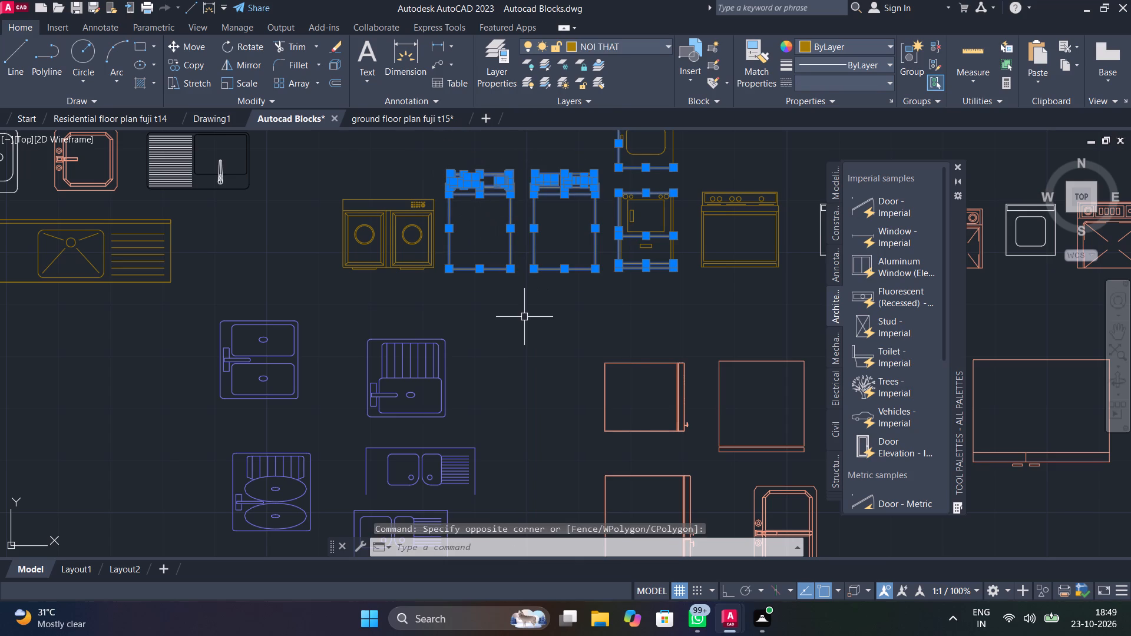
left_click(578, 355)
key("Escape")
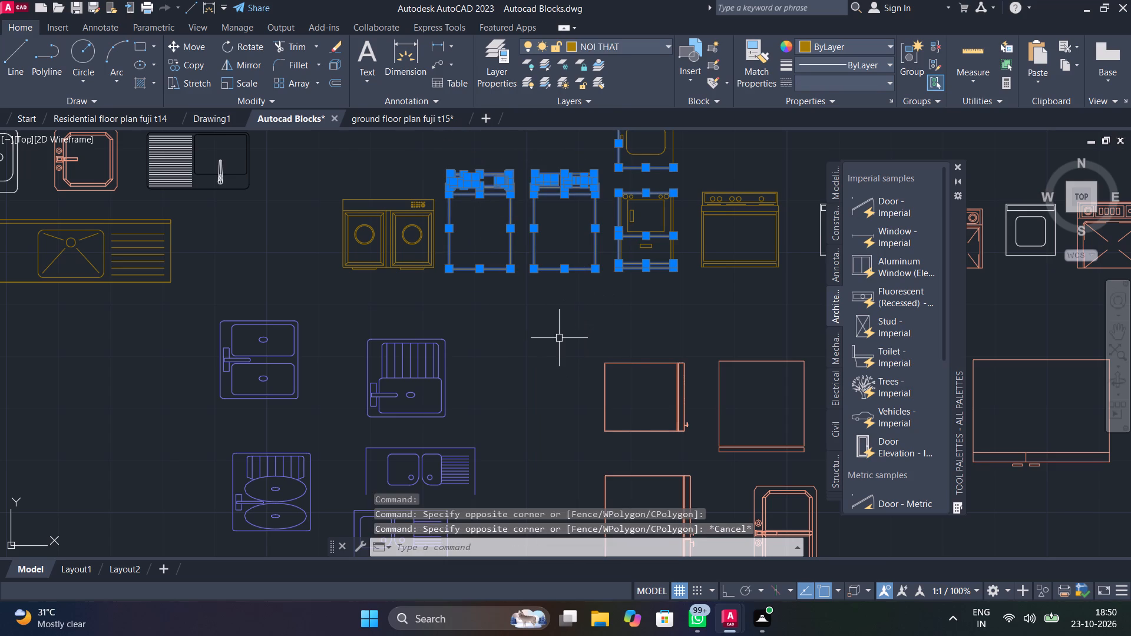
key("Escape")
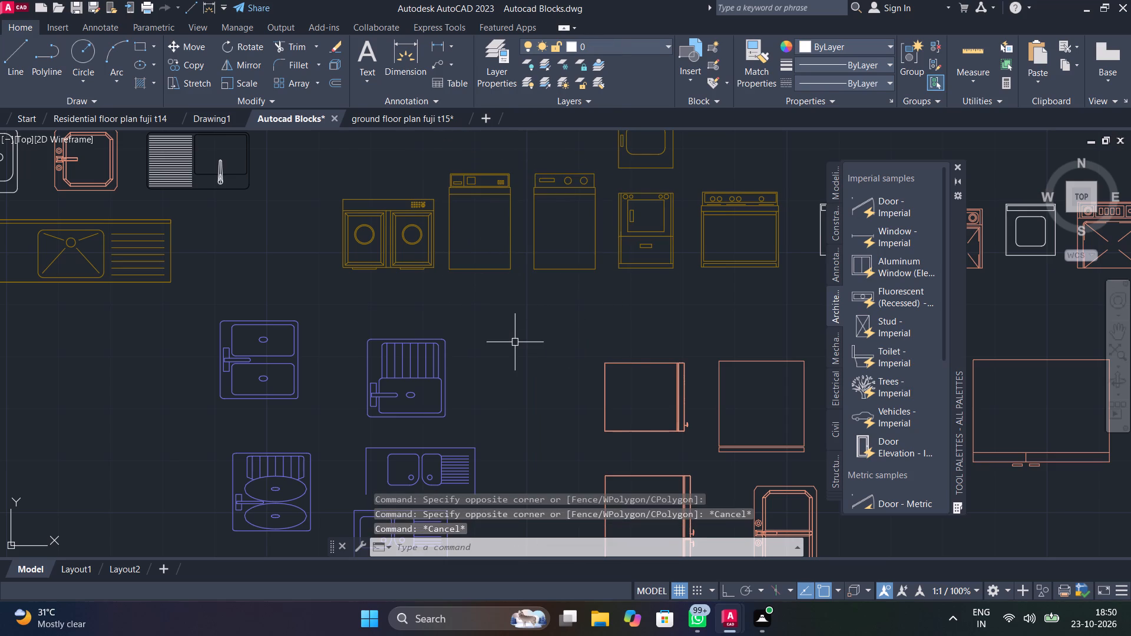
Copy to the clipboard the two similar washer-type appliances standing between the twin front-loader unit and the oven.
middle_click_drag(595, 264, 618, 356)
scroll(618, 369, "up", 1)
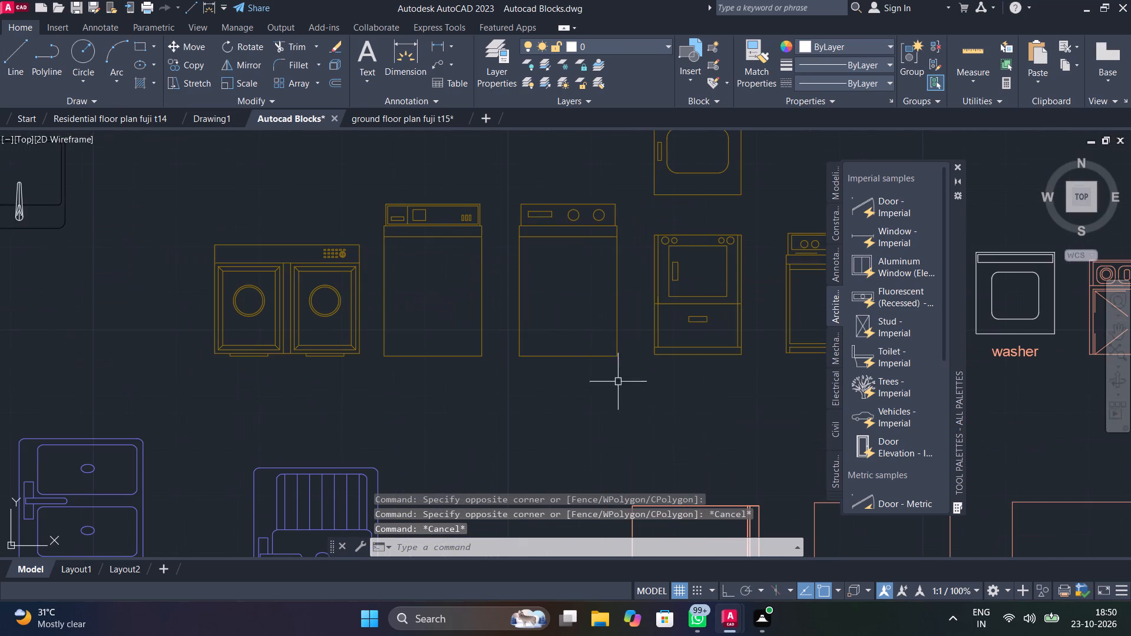
left_click(626, 406)
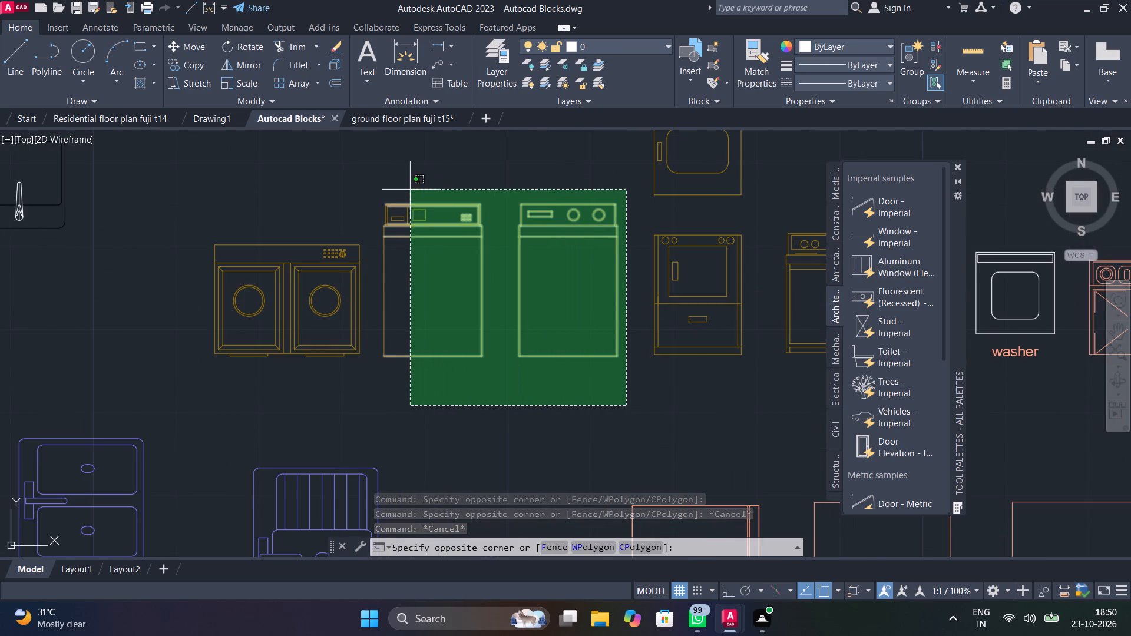
left_click(375, 190)
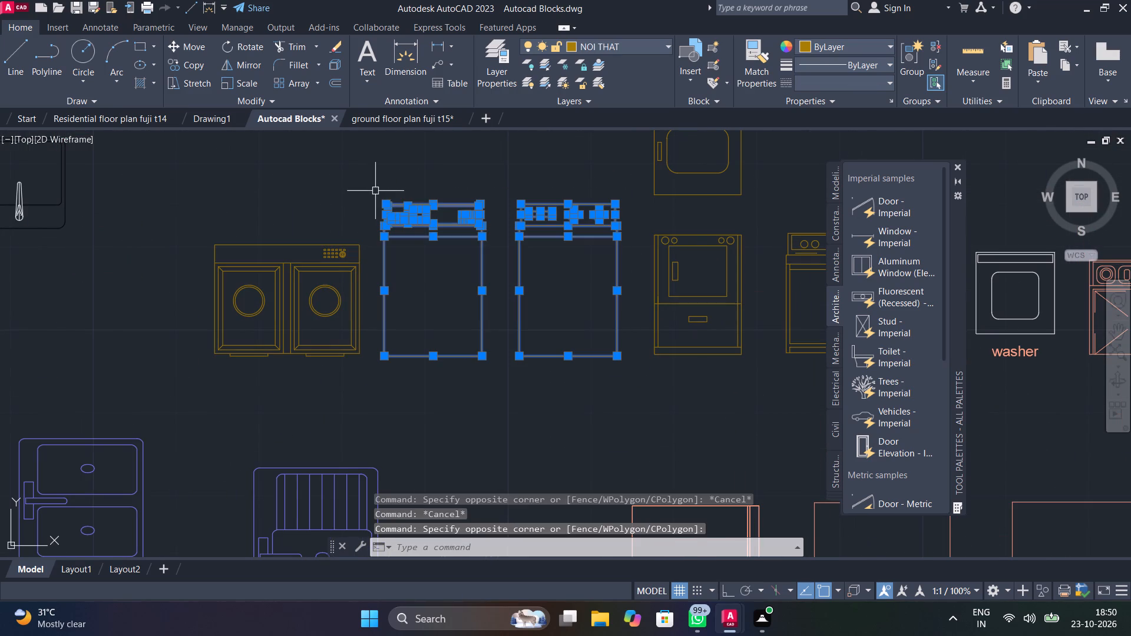
key("ctrl+c")
left_click(373, 214, "ctrl")
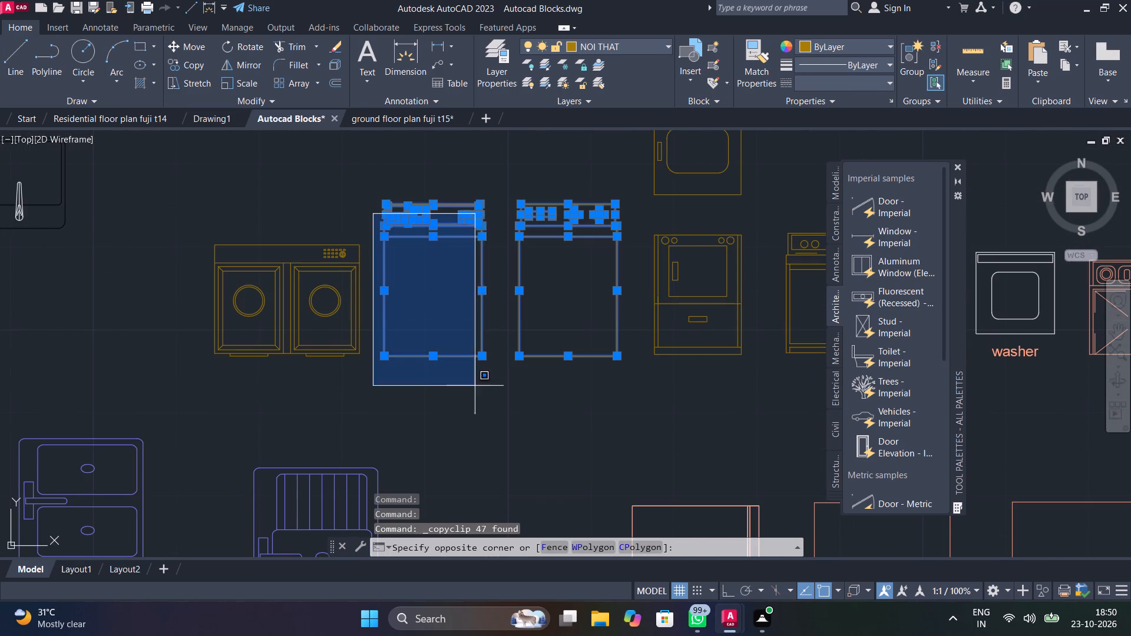
key("Escape")
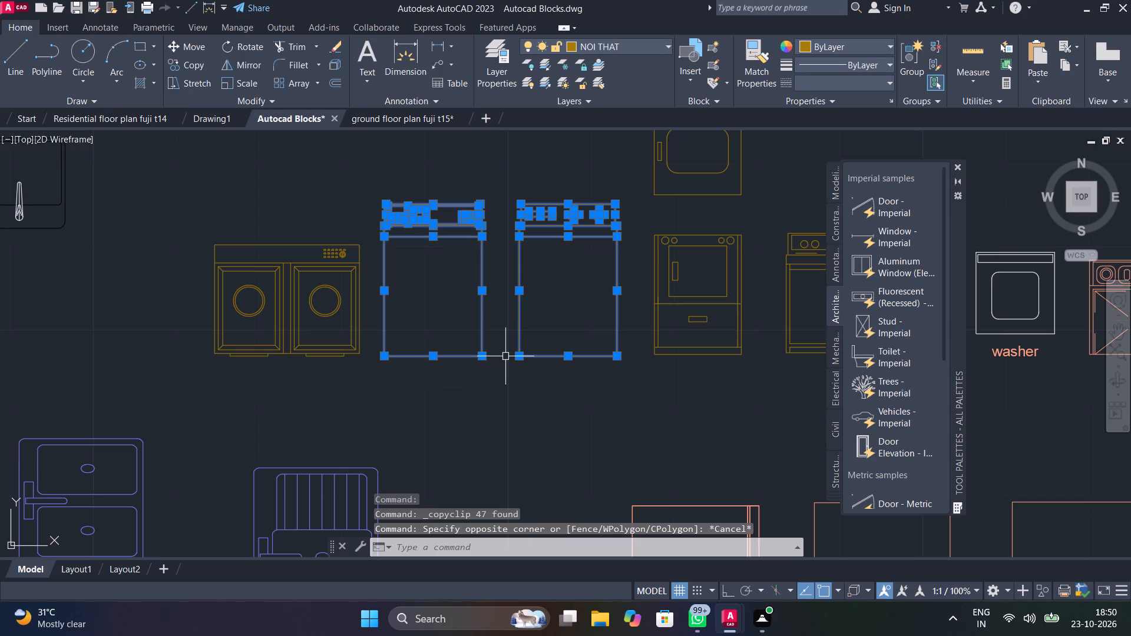
key("ctrl+c")
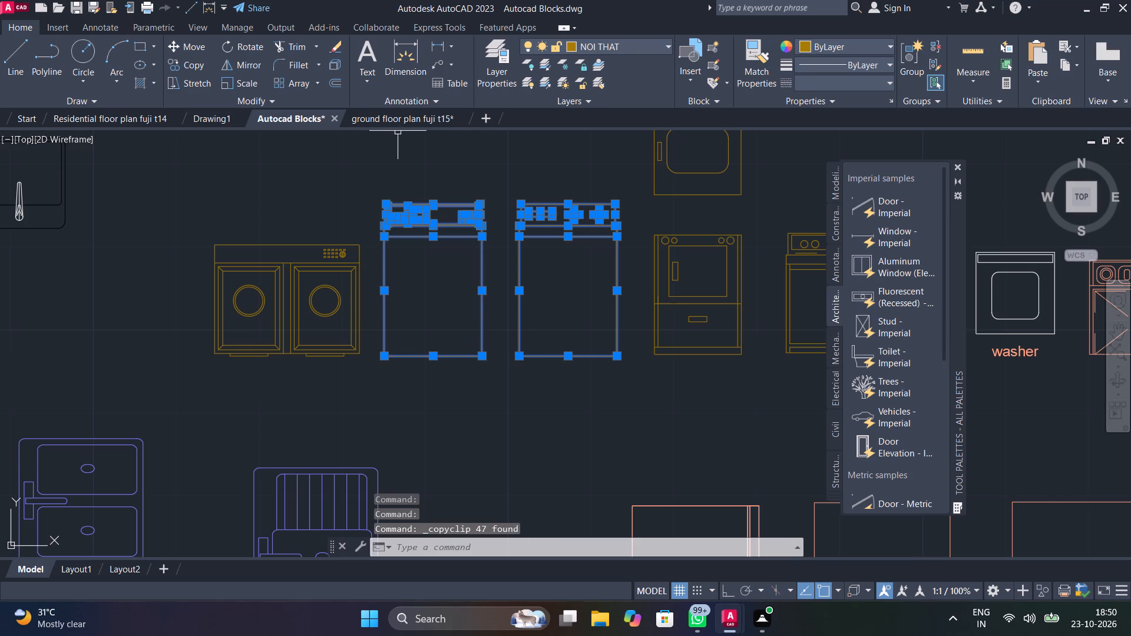
Paste the two appliances onto the open kitchen floor in the ground floor plan drawing.
left_click(405, 122)
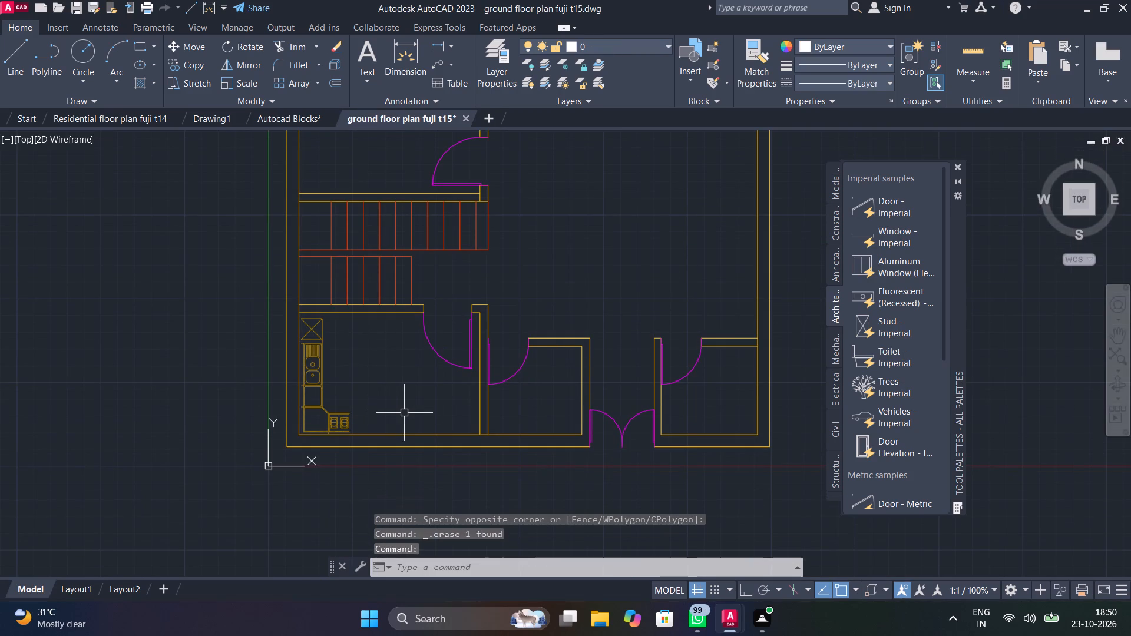
key("ctrl+v")
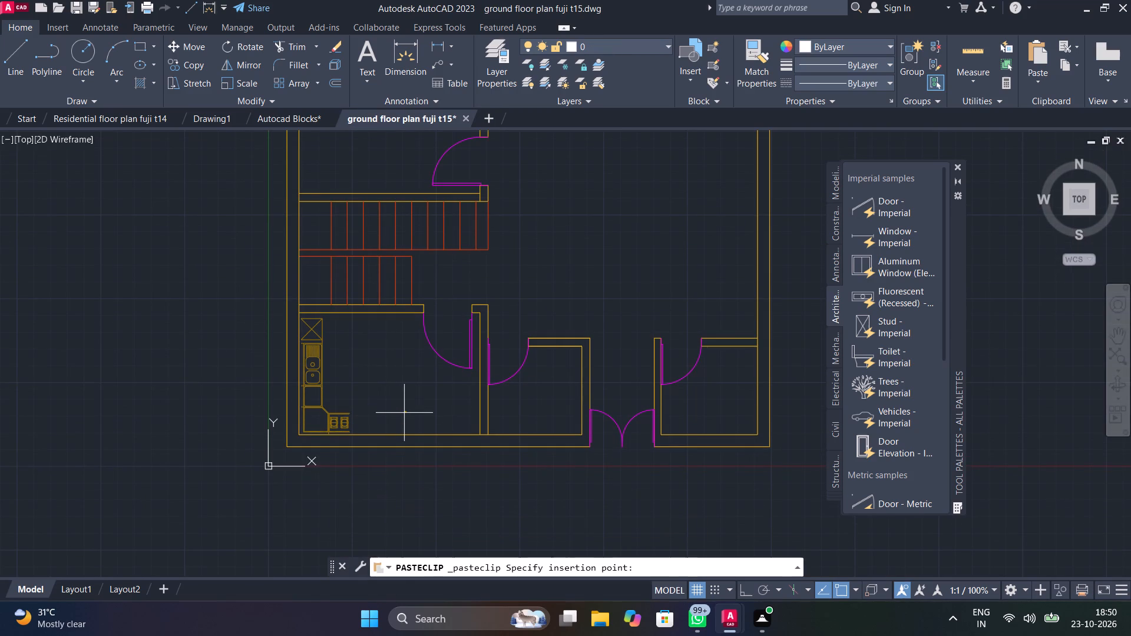
left_click(420, 400)
Scale up the pasted appliances from the eastern one's southeast corner until they are sized to suit the kitchen.
scroll(422, 399, "up", 5)
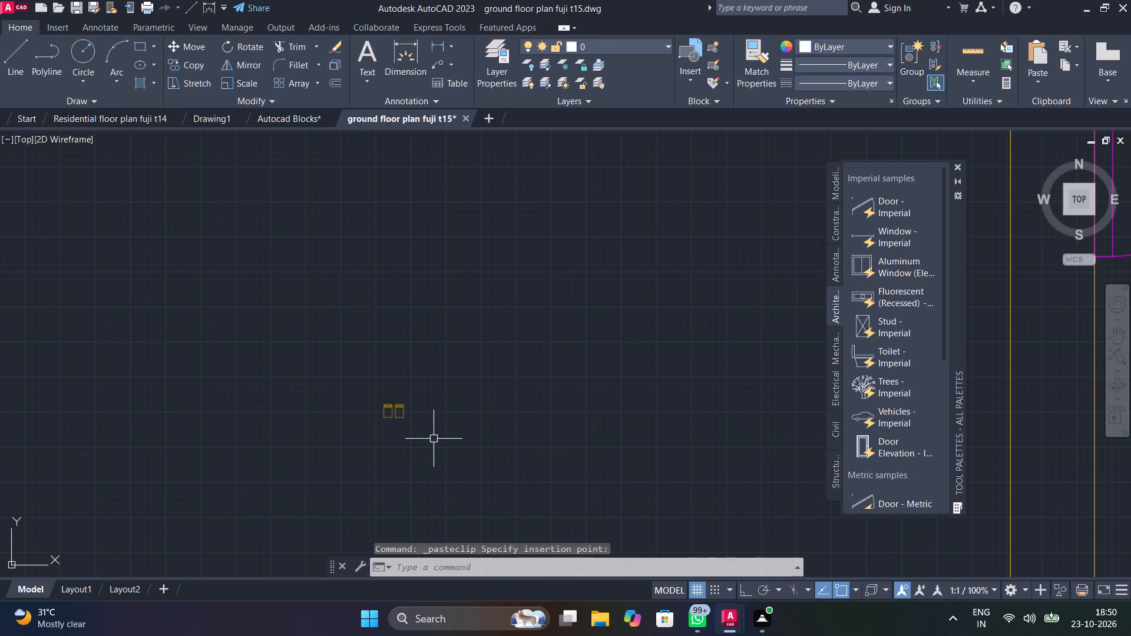
left_click(434, 439)
left_click(363, 395)
scroll(425, 433, "up", 3)
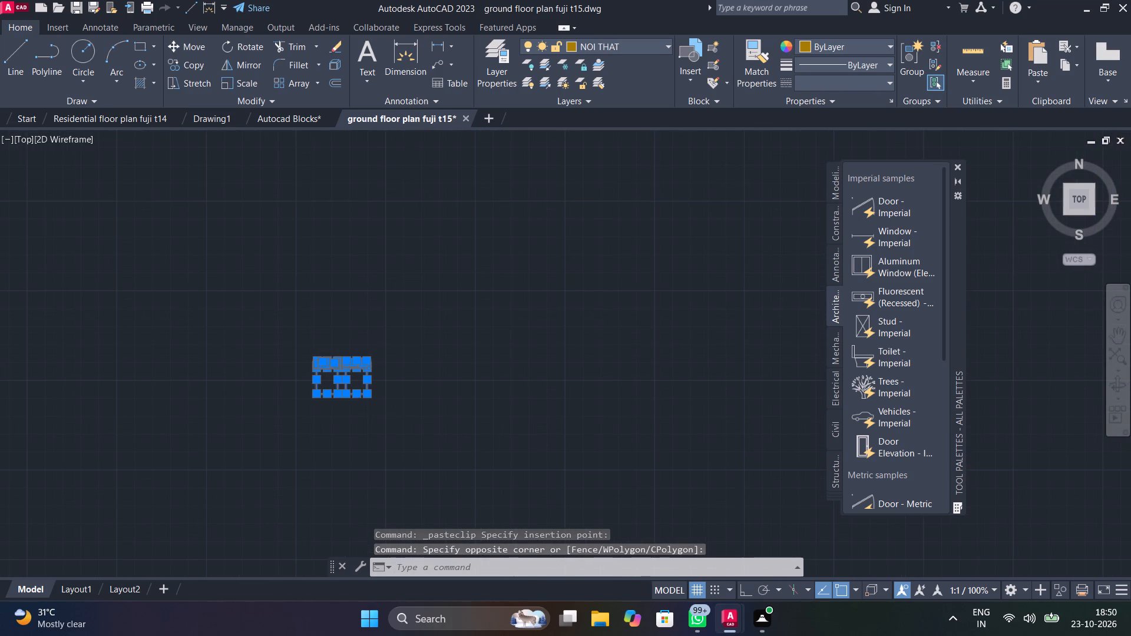
type("sc")
key("space")
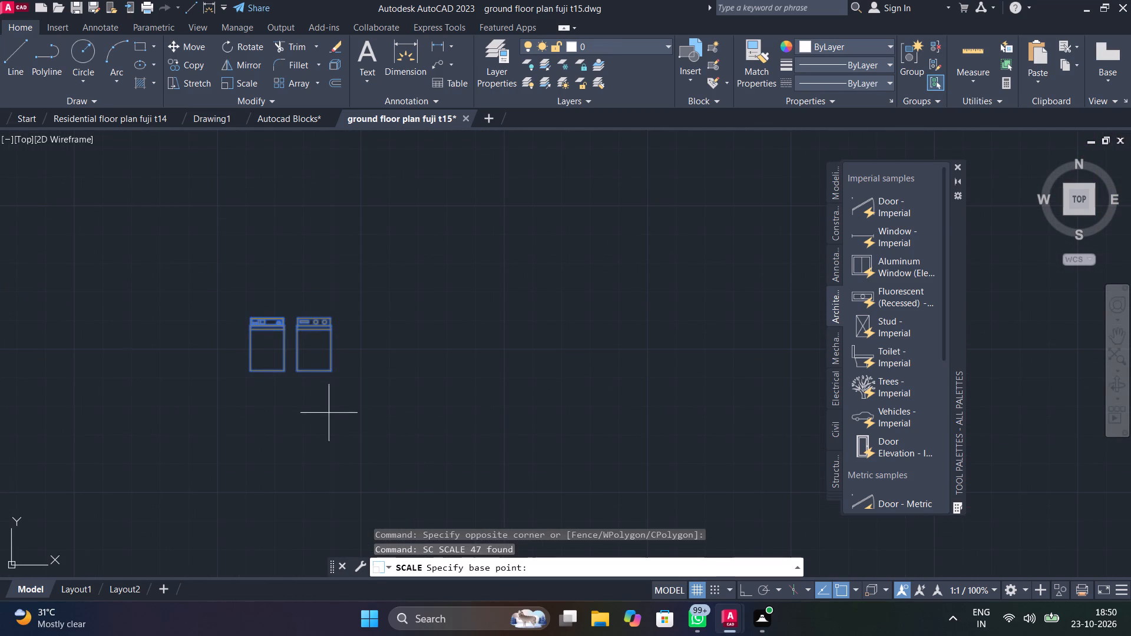
left_click(328, 370)
scroll(476, 459, "down", 8)
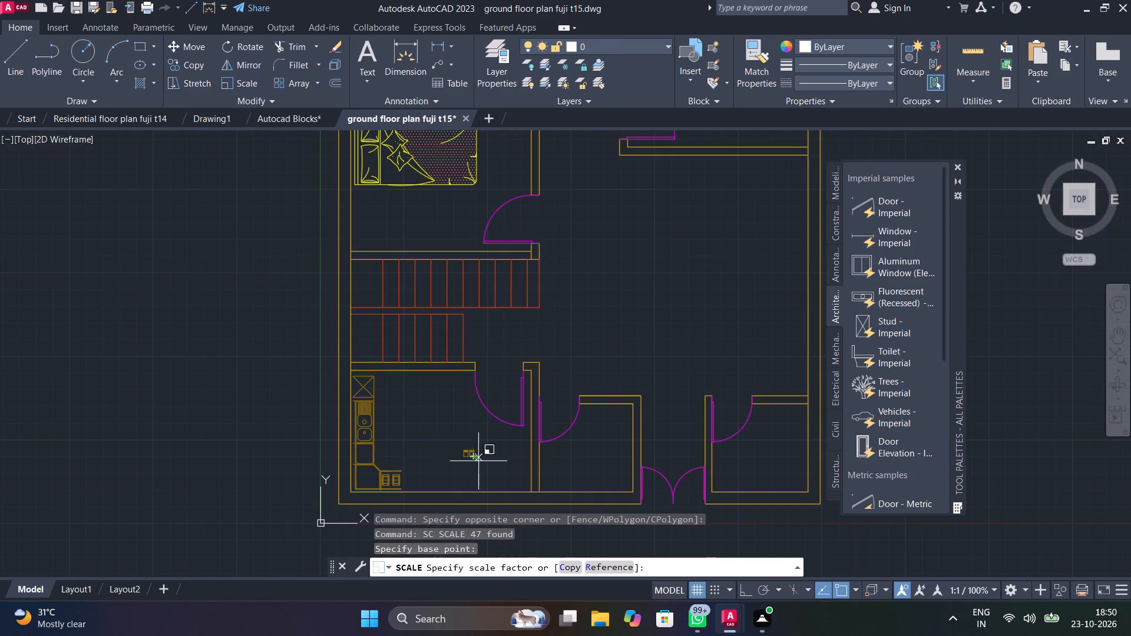
left_click(501, 477)
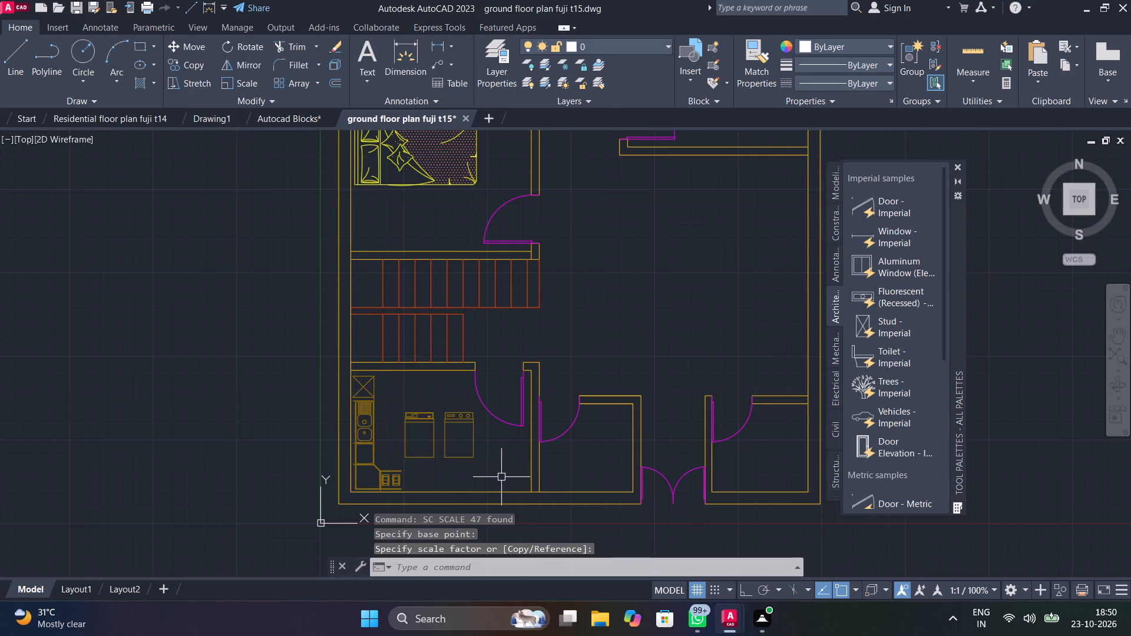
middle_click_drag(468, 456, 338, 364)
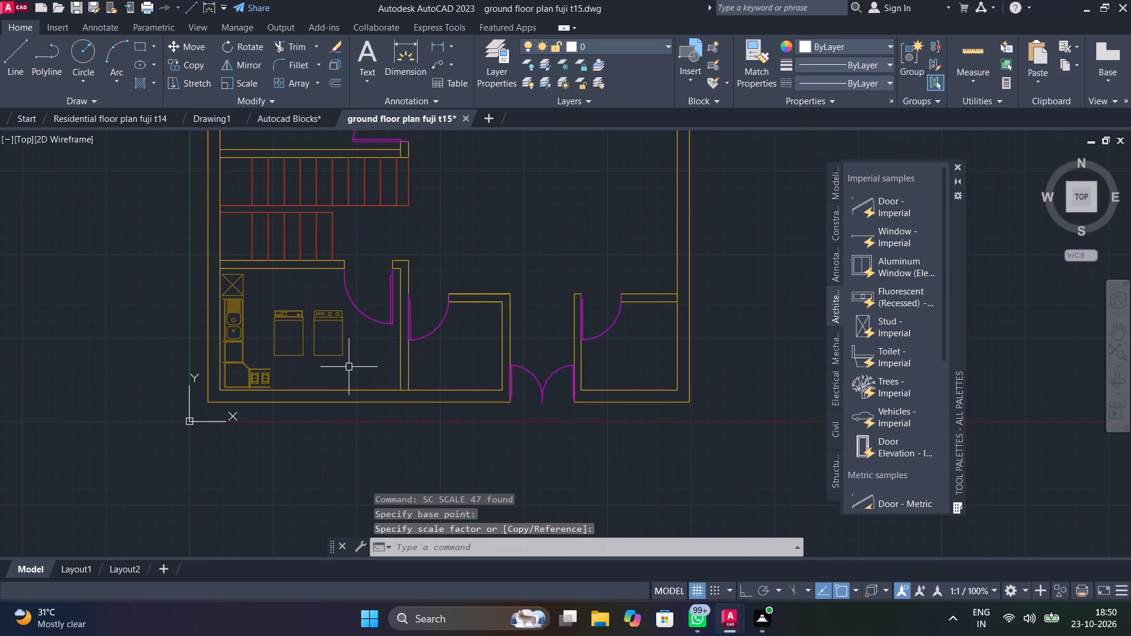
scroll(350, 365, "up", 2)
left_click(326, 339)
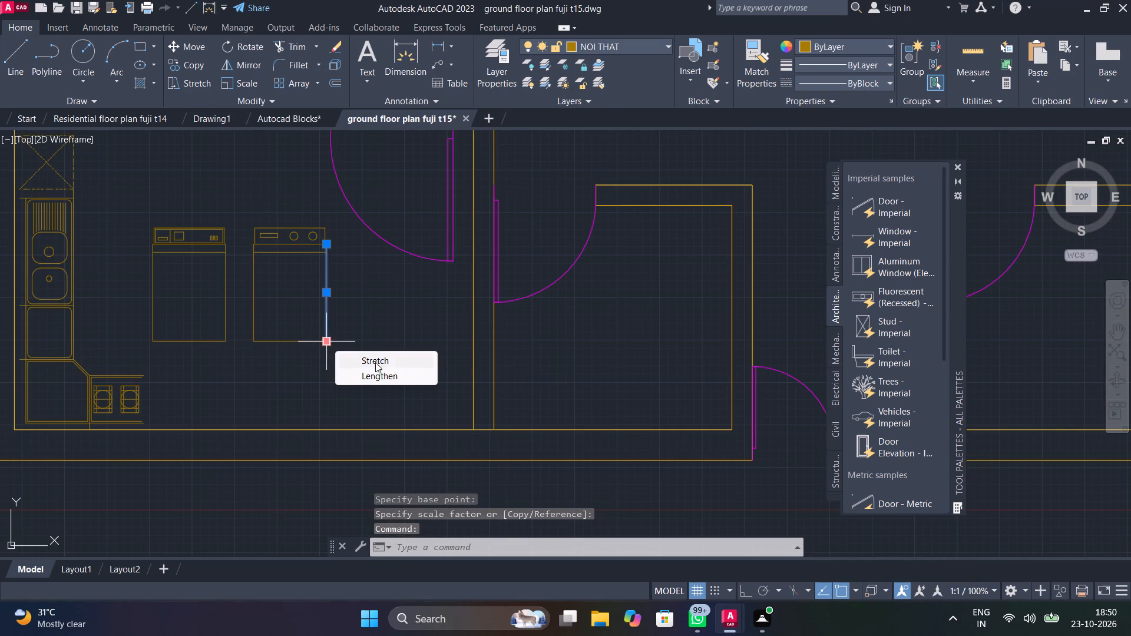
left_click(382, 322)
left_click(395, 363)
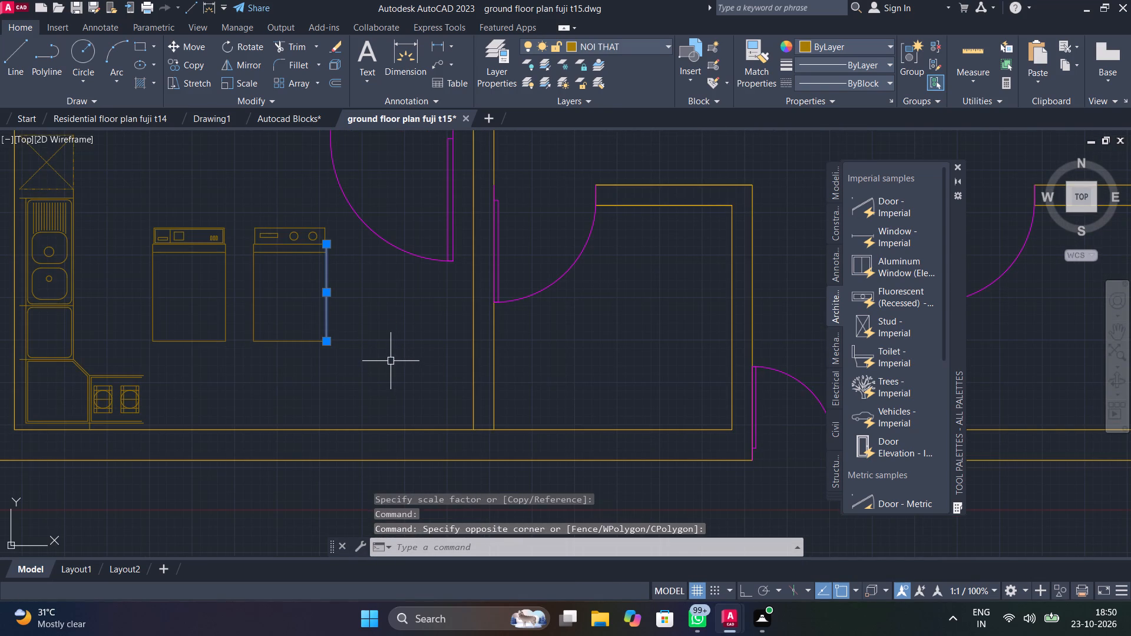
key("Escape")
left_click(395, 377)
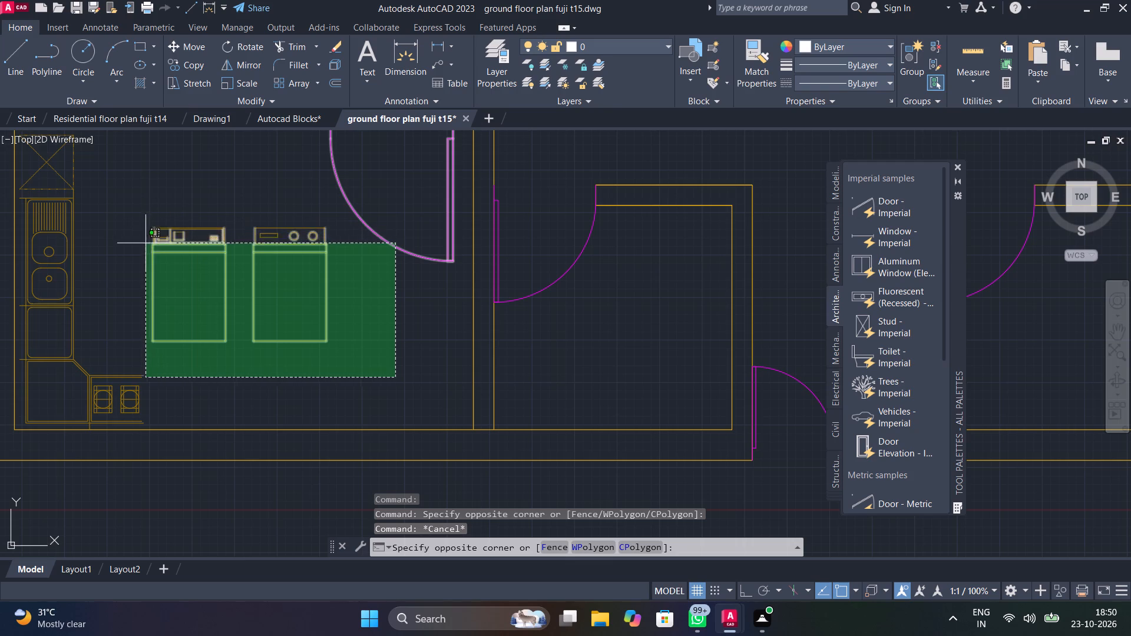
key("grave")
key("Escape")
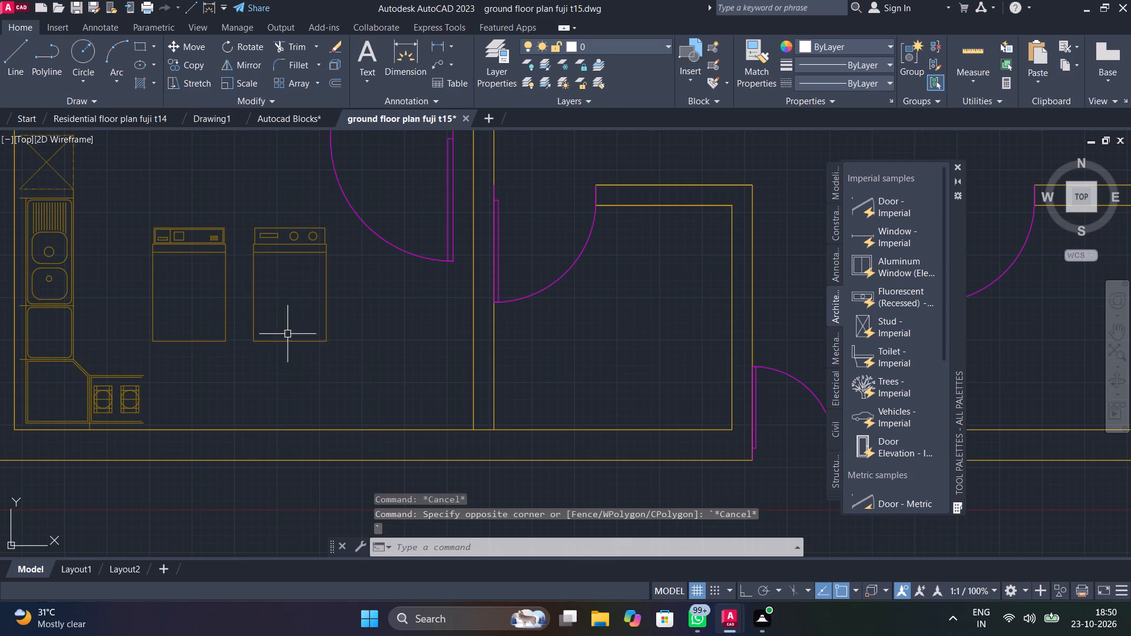
Move both appliances by the eastern one's southeast corner onto the inner face of the kitchen's south wall.
middle_click_drag(295, 354, 522, 382)
left_click(569, 408)
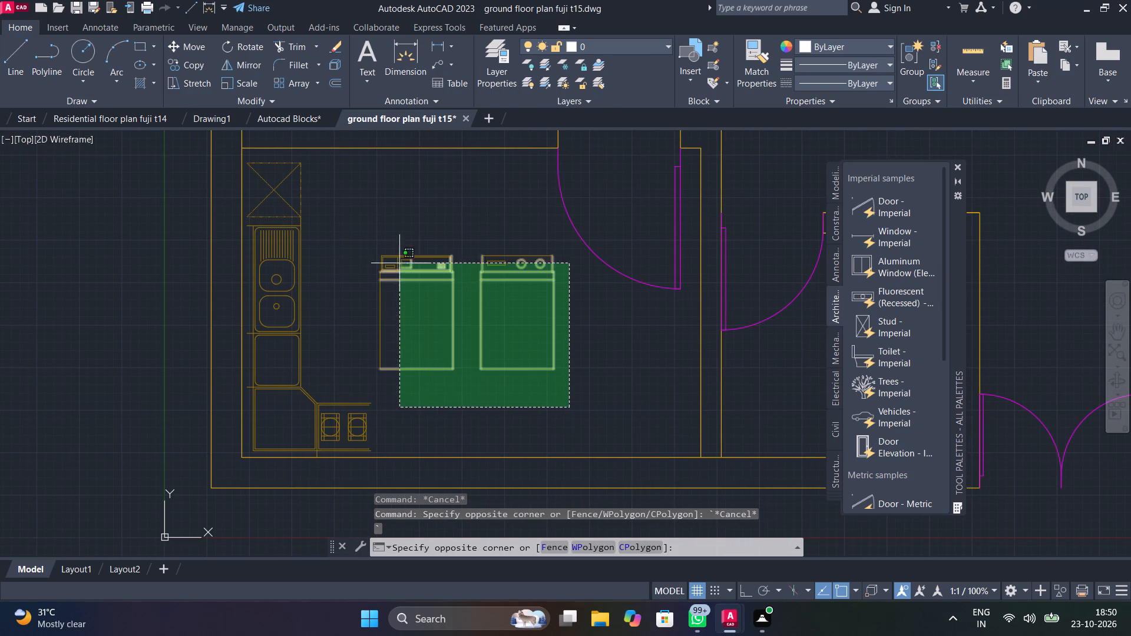
left_click(375, 250)
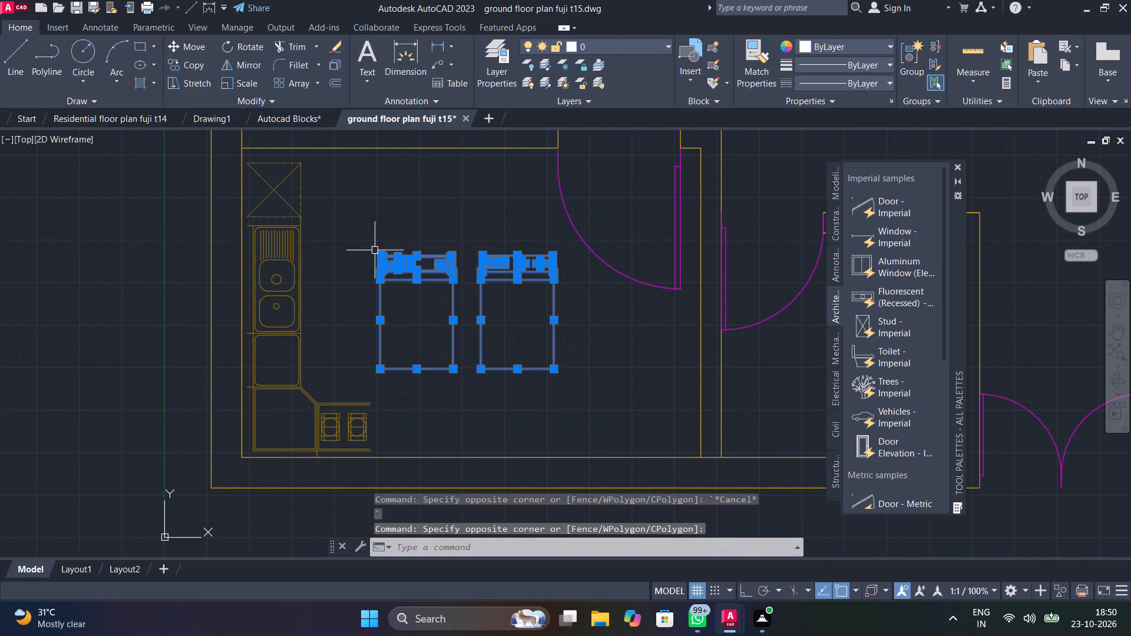
middle_click_drag(505, 349, 407, 304)
type("mov")
left_click(414, 399)
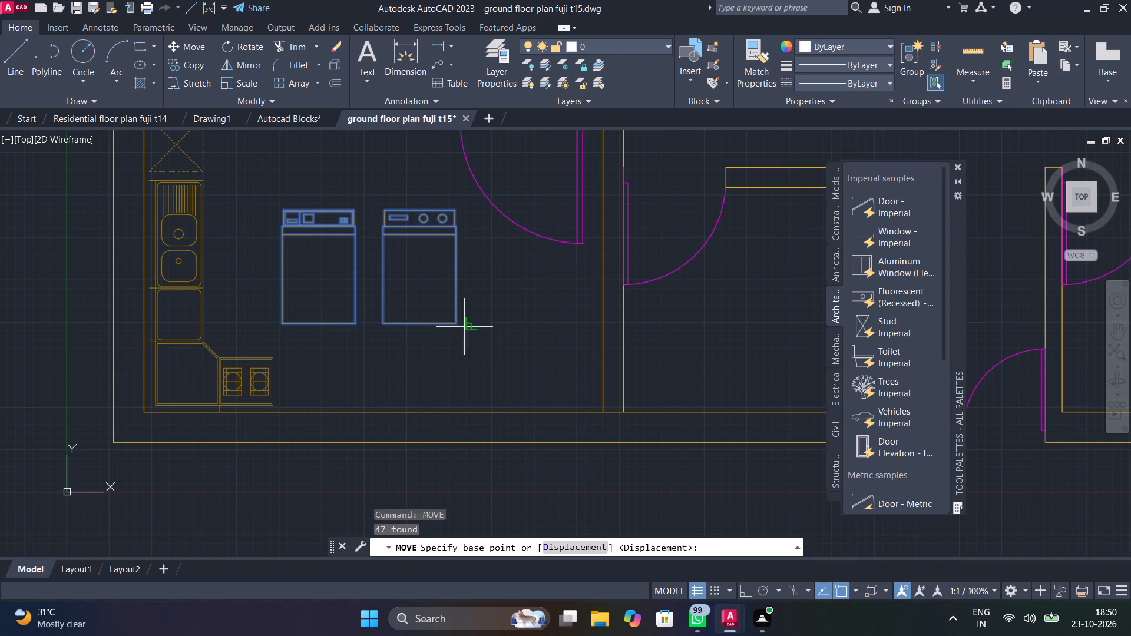
left_click(458, 324)
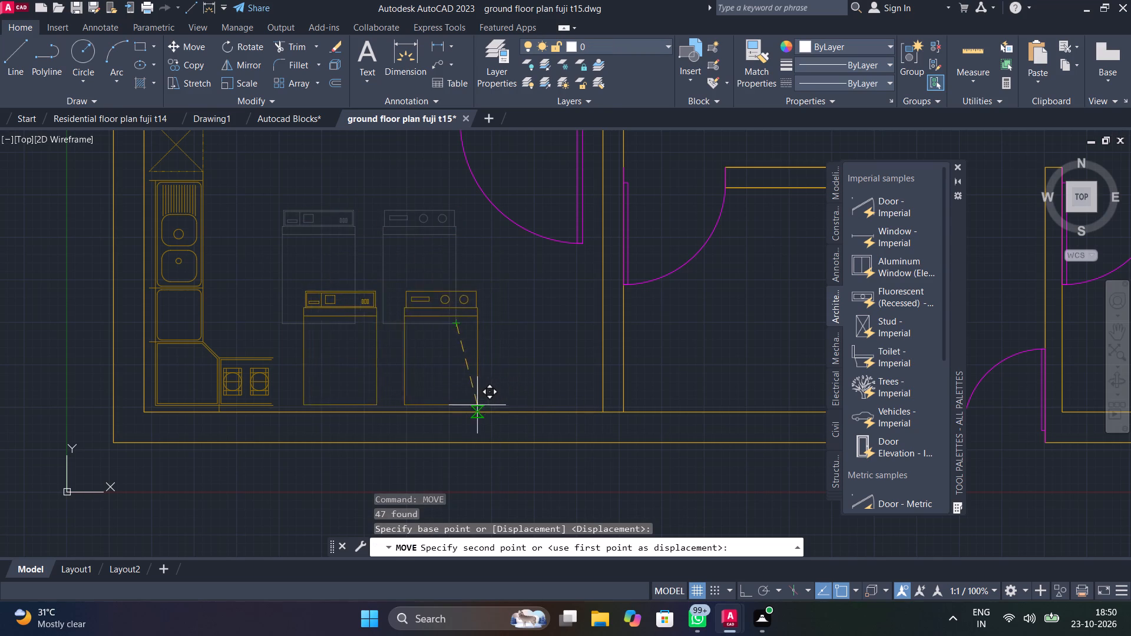
left_click(501, 413)
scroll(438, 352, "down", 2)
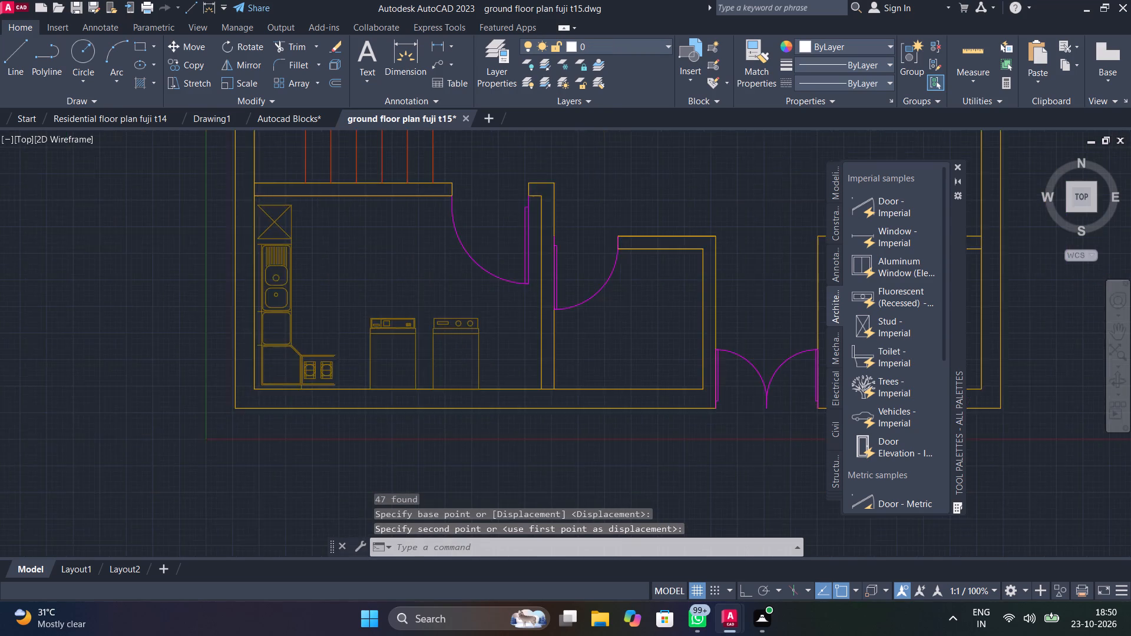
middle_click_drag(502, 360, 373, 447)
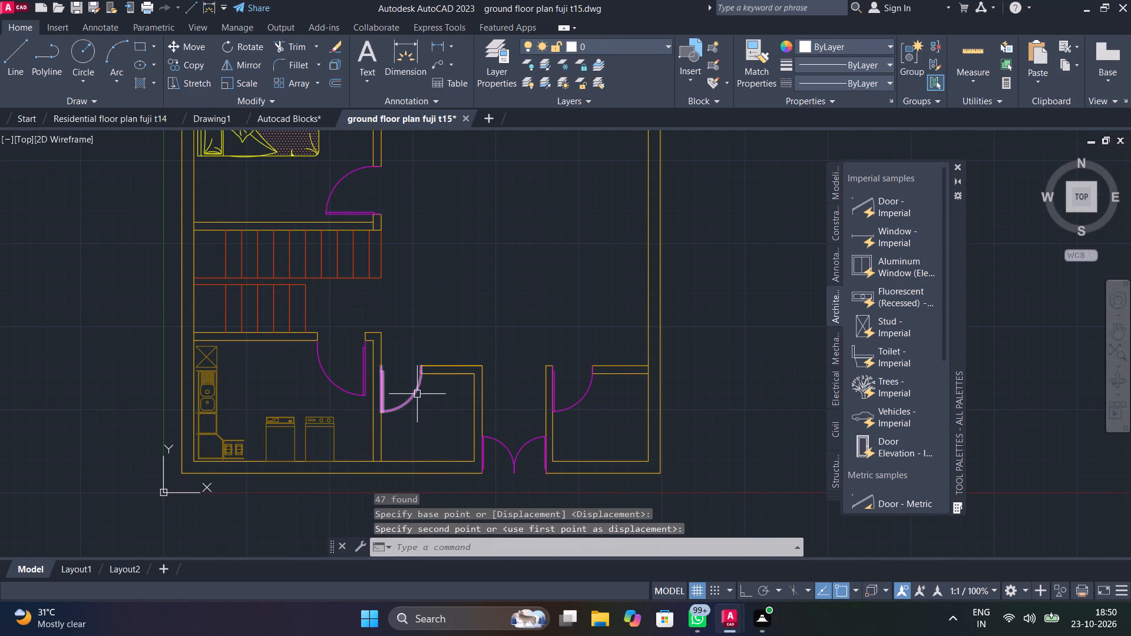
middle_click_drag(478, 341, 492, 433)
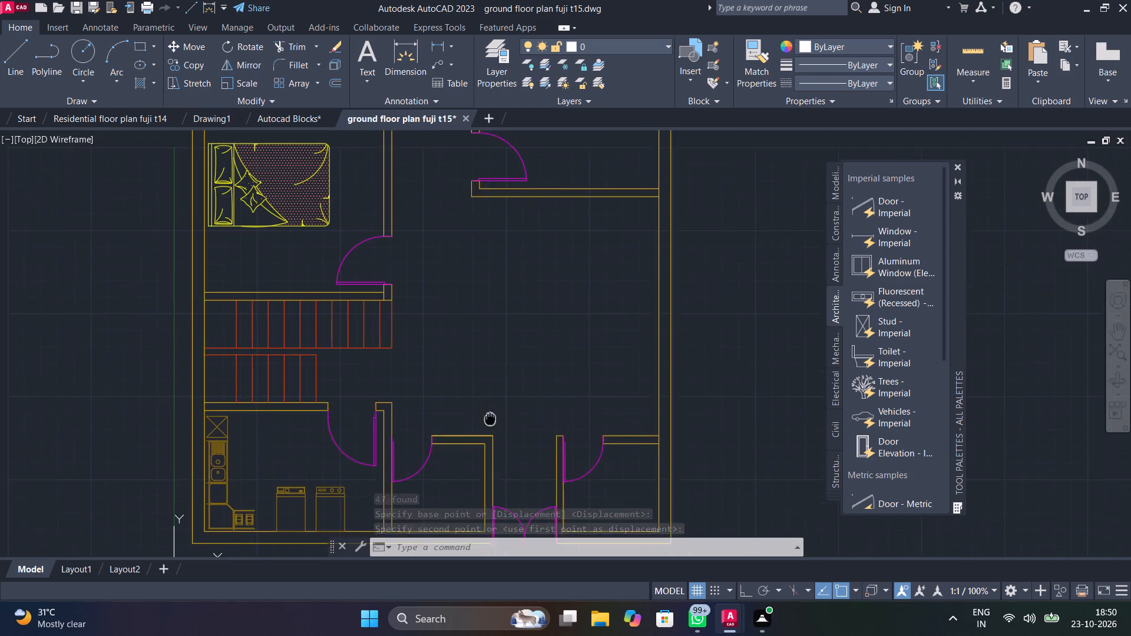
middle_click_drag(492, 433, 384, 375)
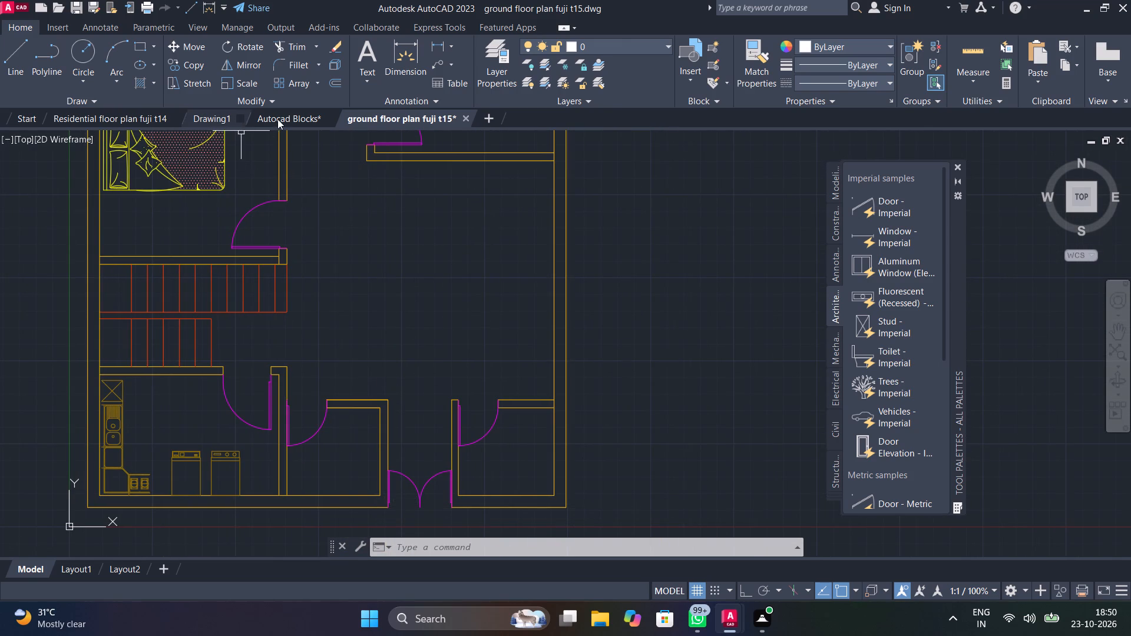
Look through the Autocad Blocks library's Kitchens & Baths and Others sections for further blocks to furnish the plan.
left_click(279, 117)
scroll(497, 353, "down", 2)
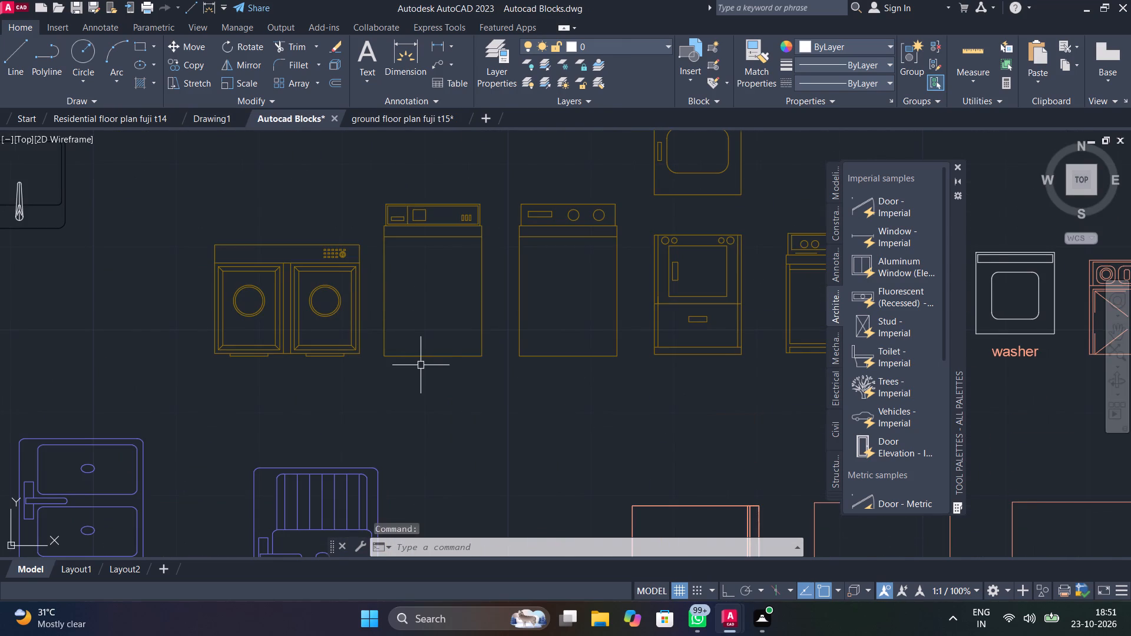
scroll(626, 336, "down", 4)
middle_click_drag(647, 363, 398, 211)
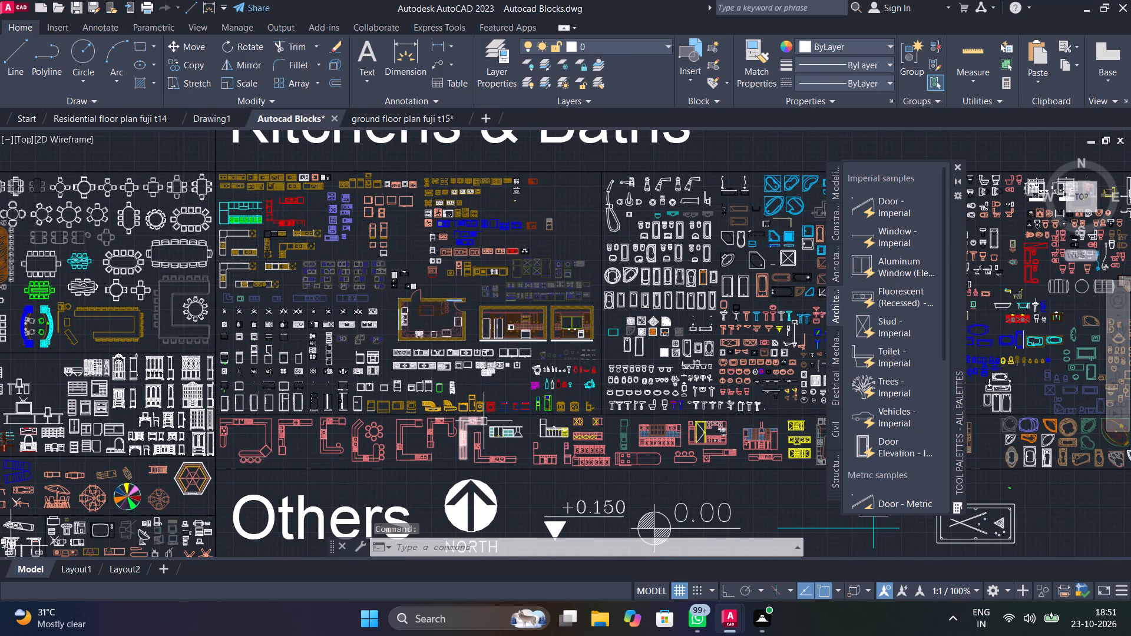
middle_click_drag(480, 415, 434, 302)
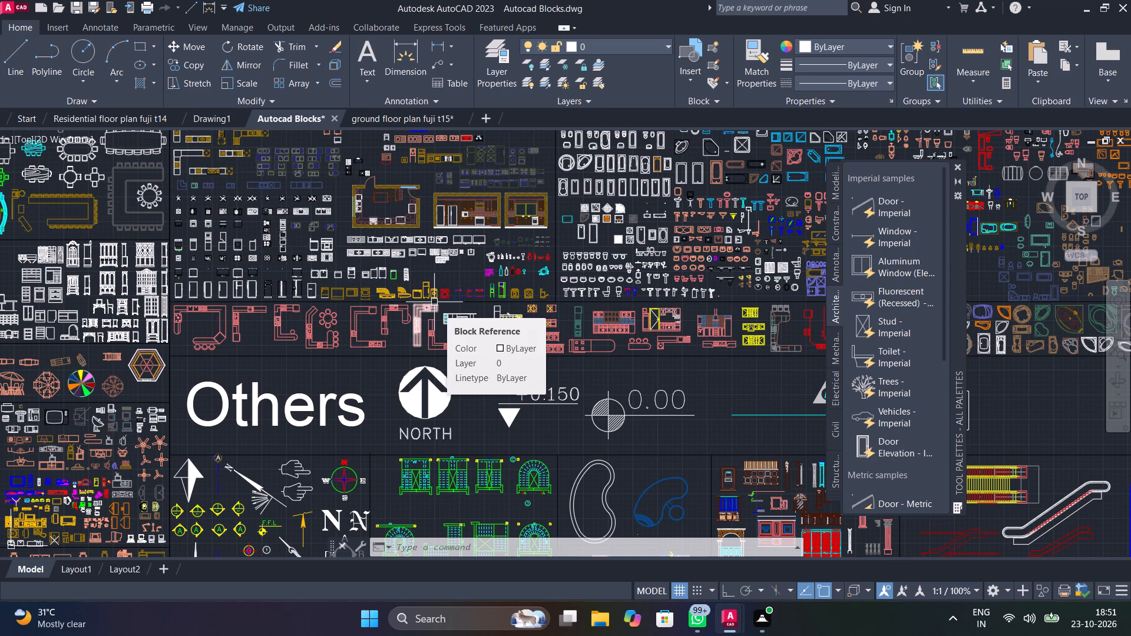
scroll(534, 334, "down", 1)
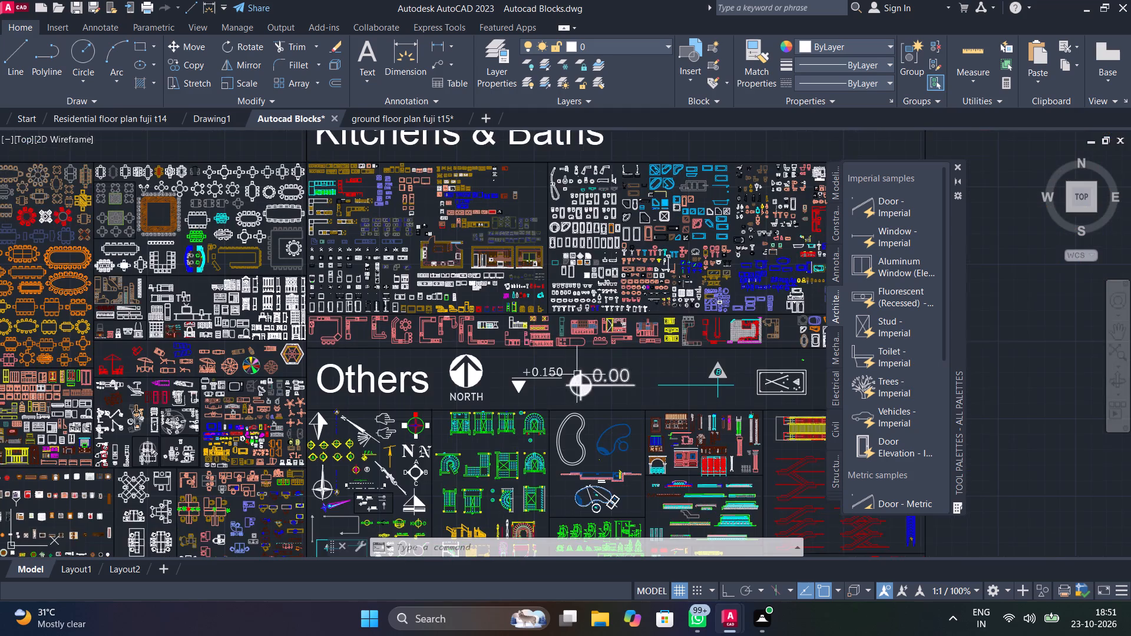
middle_click_drag(572, 372, 425, 366)
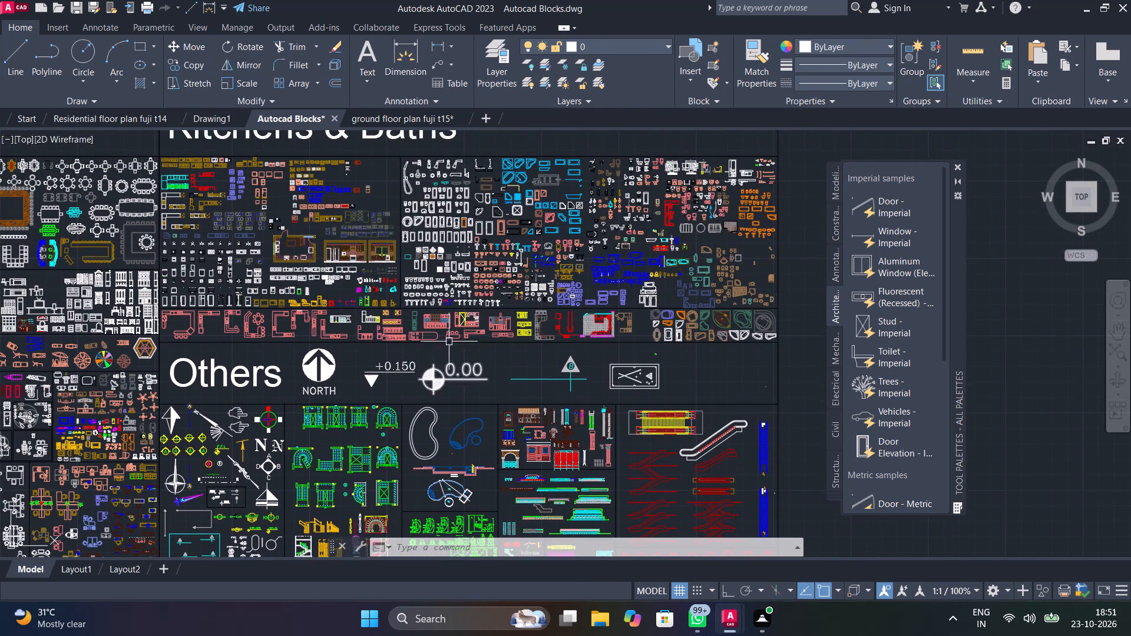
scroll(455, 336, "up", 2)
middle_click_drag(491, 400, 375, 276)
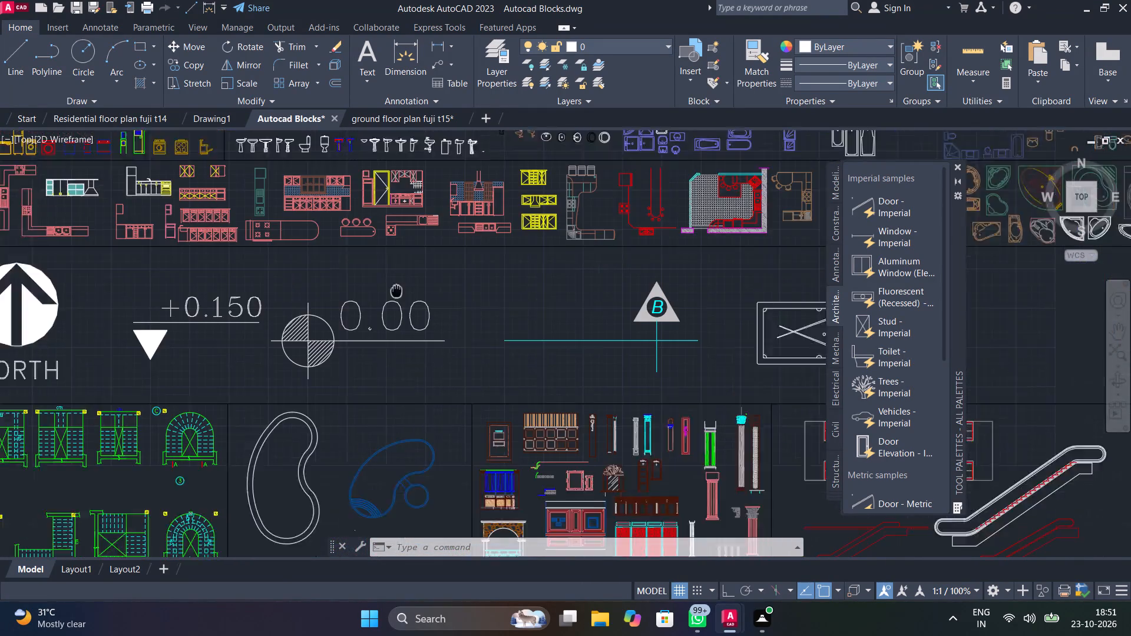
middle_click_drag(375, 276, 378, 472)
scroll(395, 317, "down", 2)
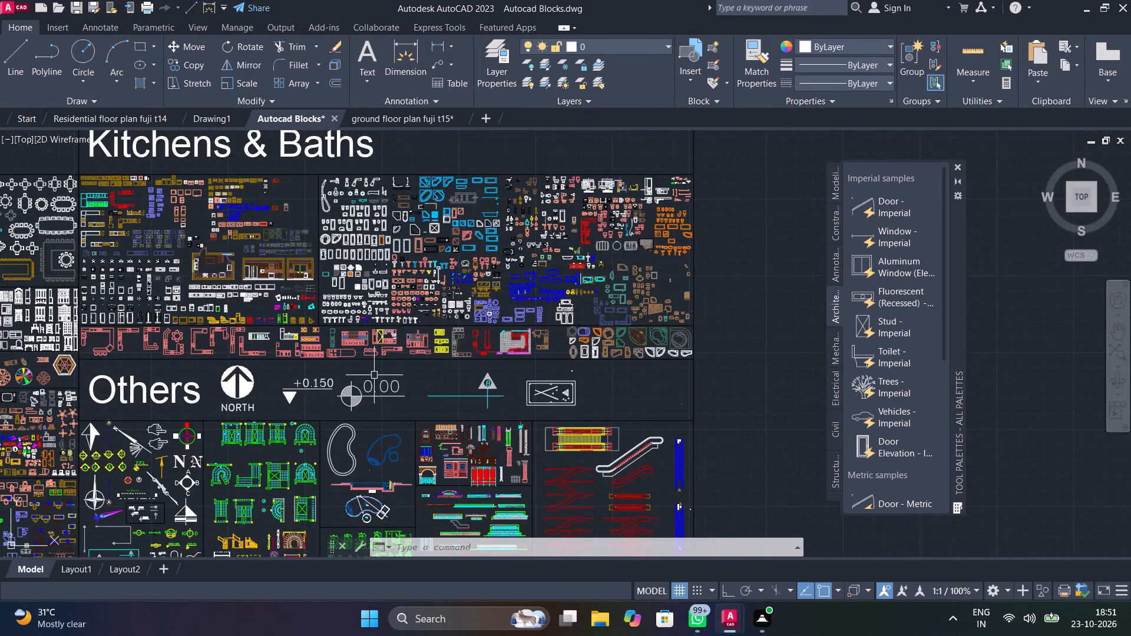
middle_click_drag(371, 376, 458, 167)
middle_click_drag(319, 415, 361, 353)
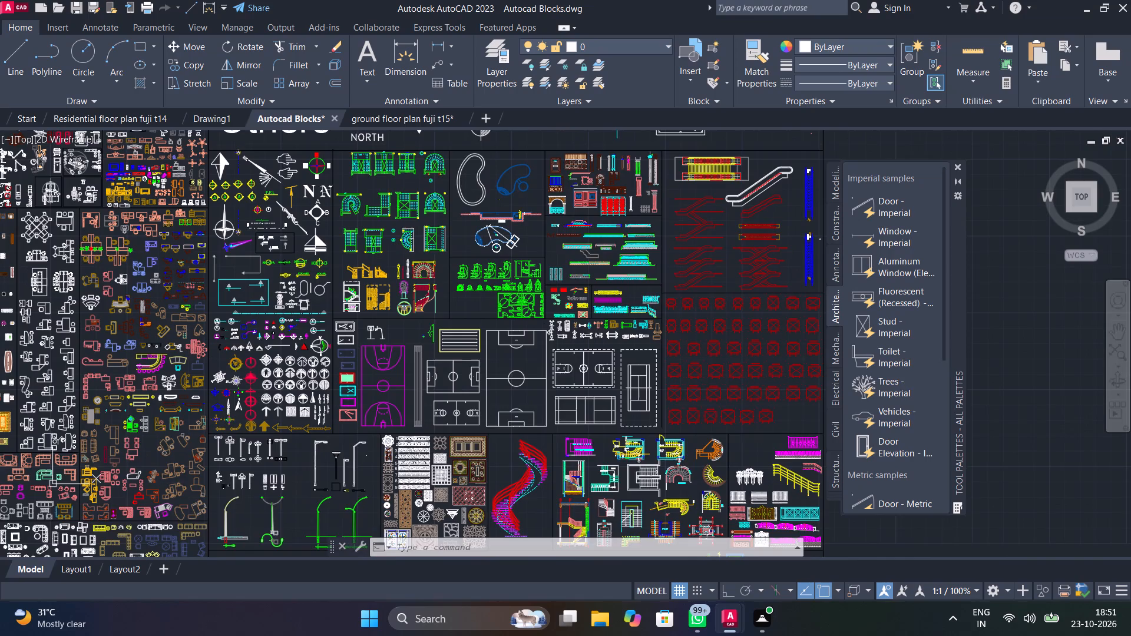
middle_click_drag(361, 353, 538, 259)
scroll(353, 280, "up", 3)
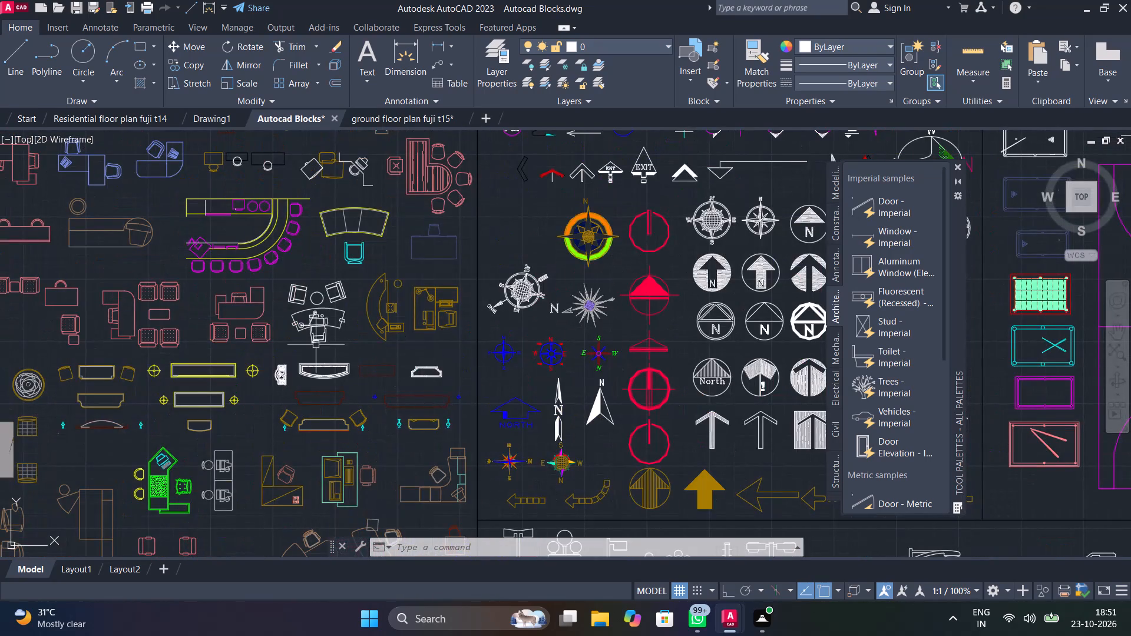
Examine the desk, sofa and seating groups in the block library for a suitable living room set.
middle_click_drag(268, 324, 448, 442)
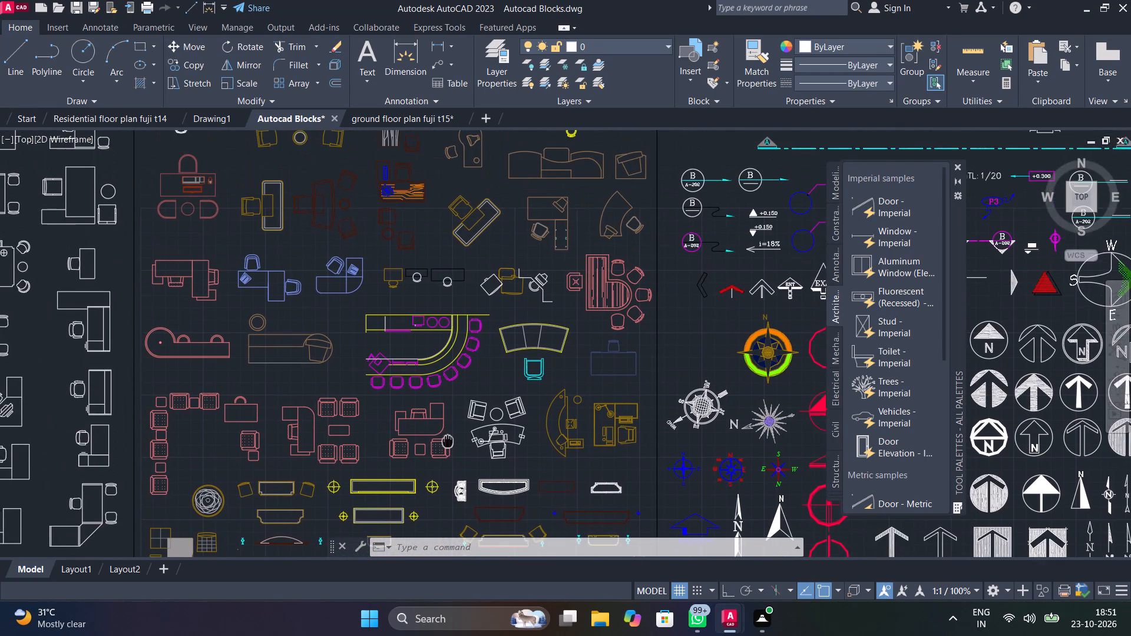
middle_click_drag(448, 442, 449, 524)
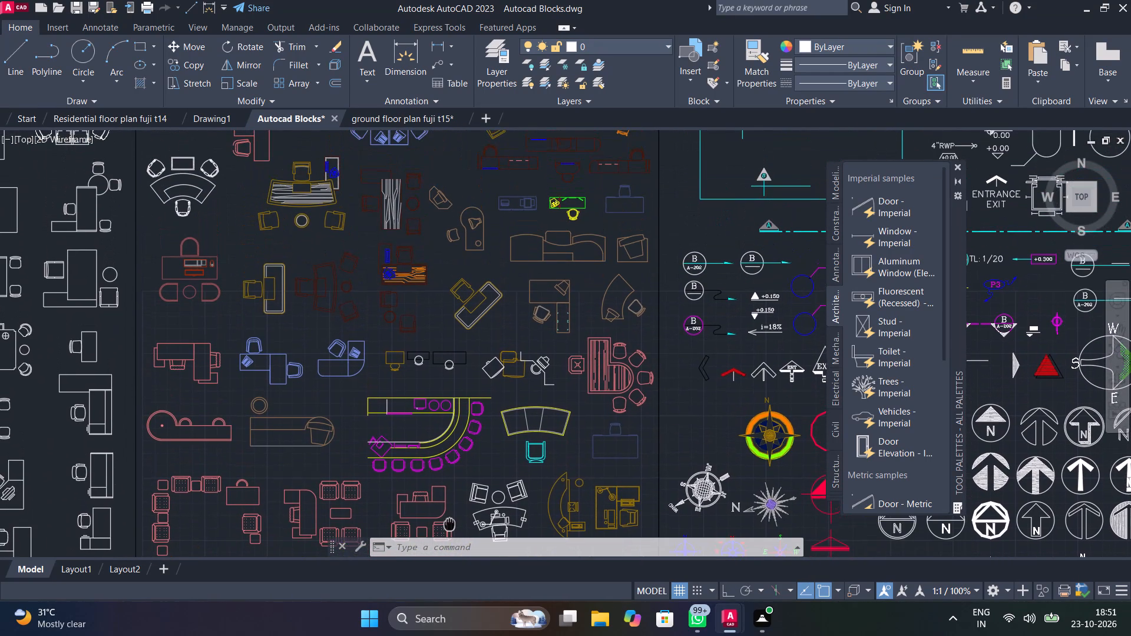
middle_click_drag(449, 524, 607, 230)
middle_click_drag(545, 365, 578, 184)
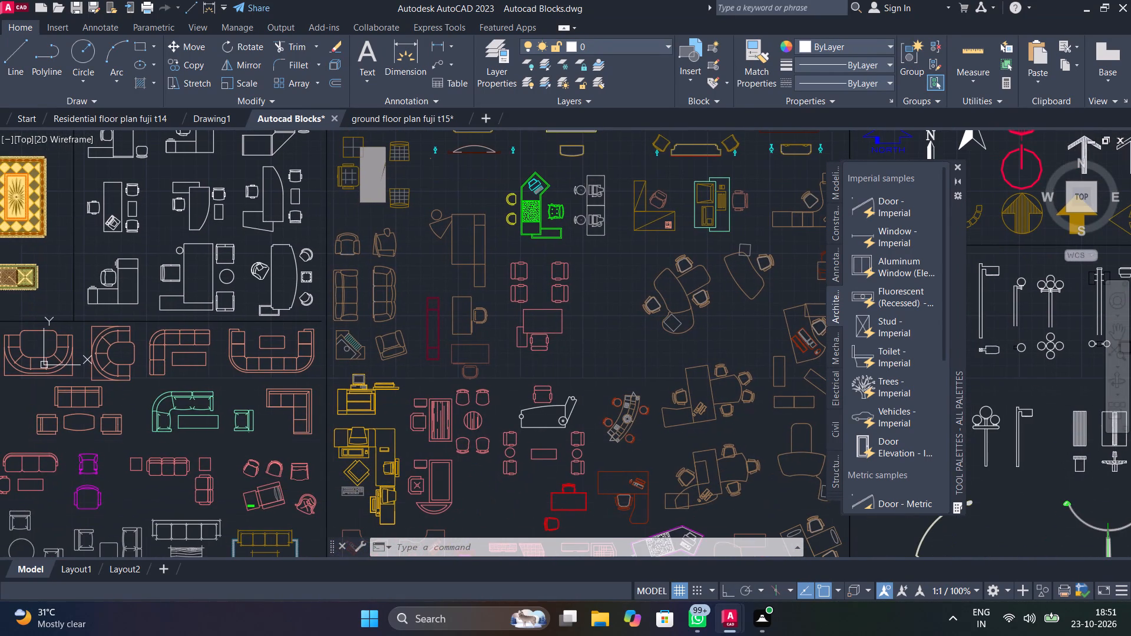
middle_click_drag(519, 404, 597, 269)
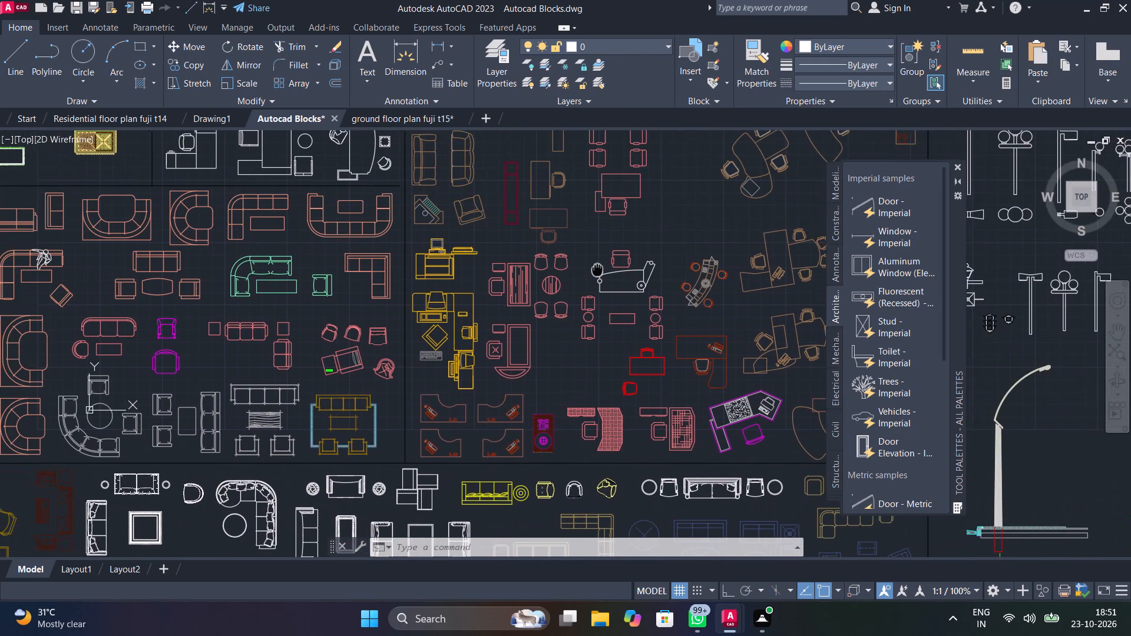
middle_click_drag(597, 269, 383, 209)
middle_click_drag(396, 319, 650, 300)
scroll(507, 273, "down", 1)
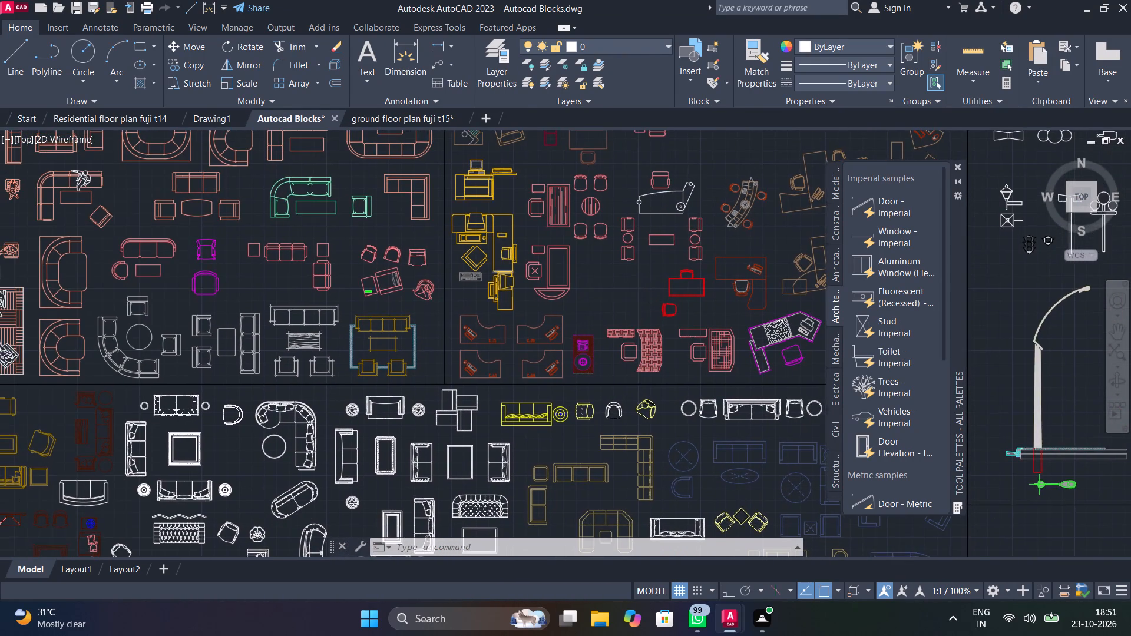
middle_click_drag(371, 259, 651, 269)
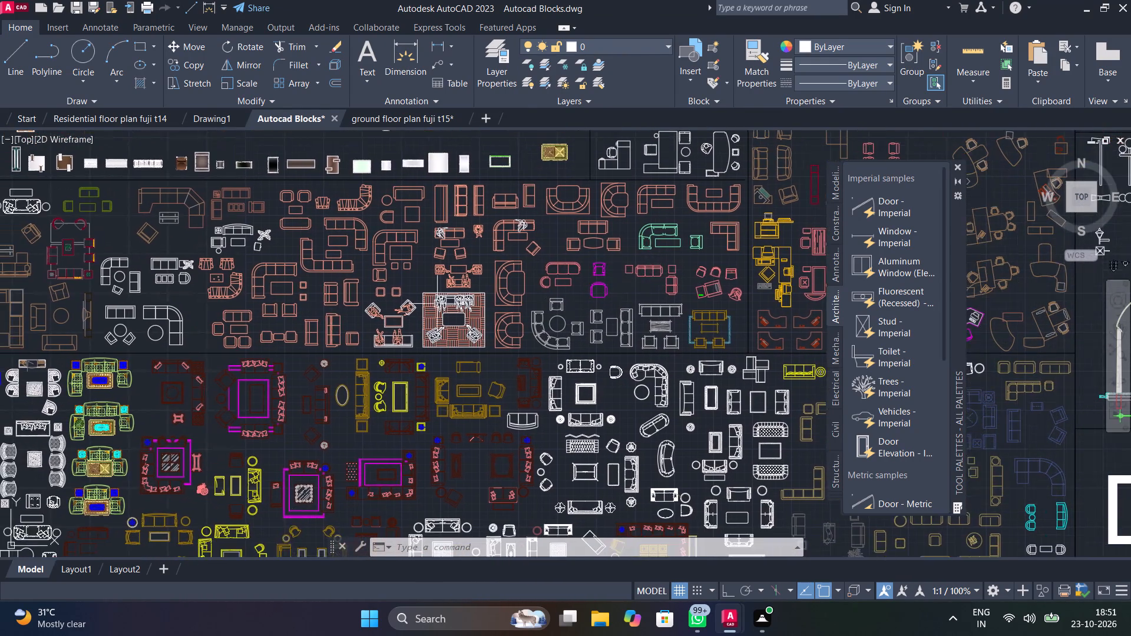
middle_click_drag(174, 298, 383, 281)
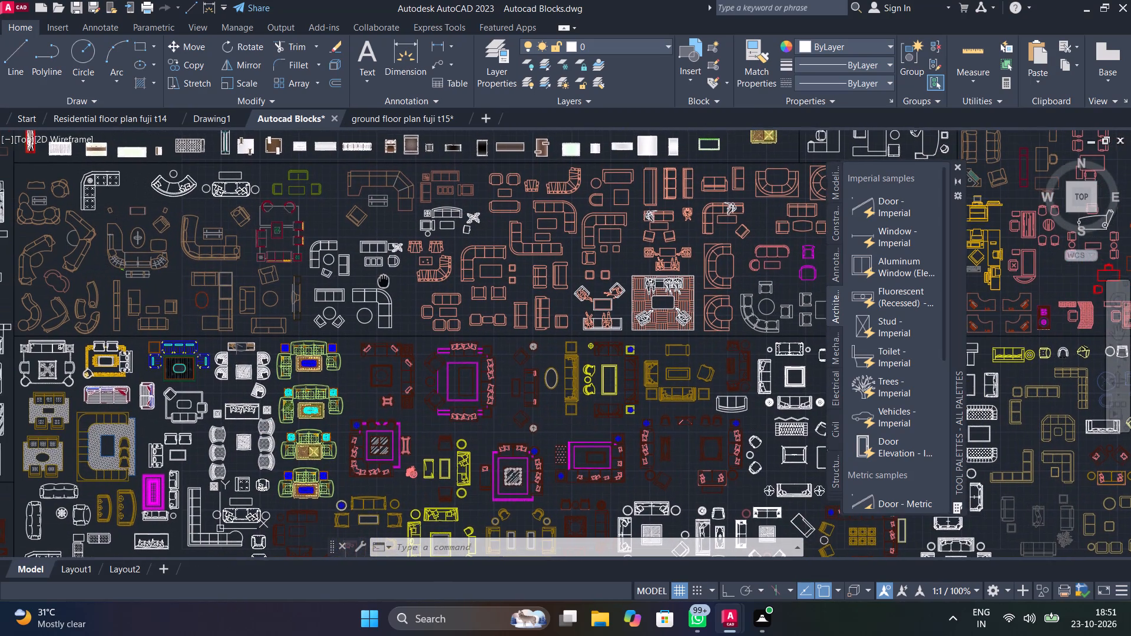
middle_click_drag(383, 281, 342, 366)
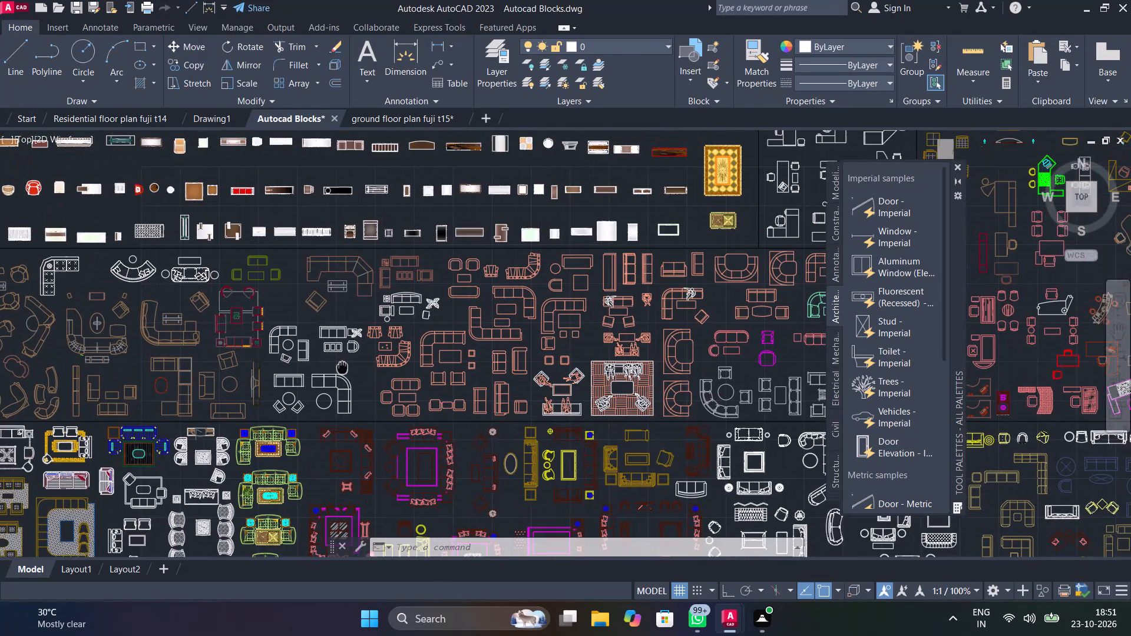
middle_click_drag(342, 366, 386, 178)
middle_click_drag(372, 380, 368, 249)
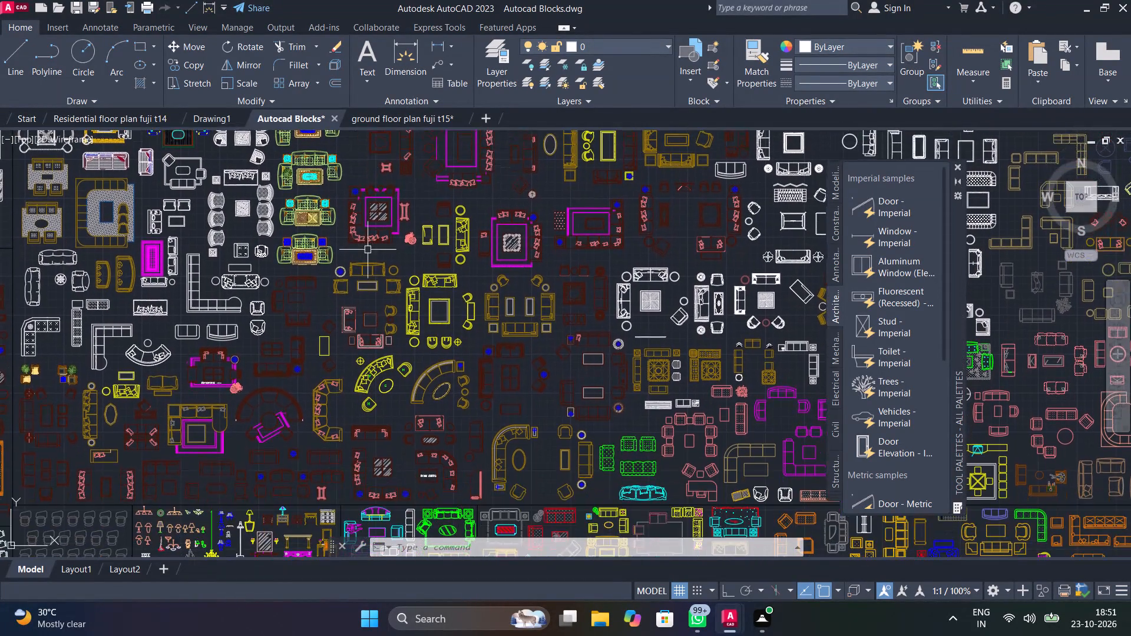
scroll(387, 359, "down", 1)
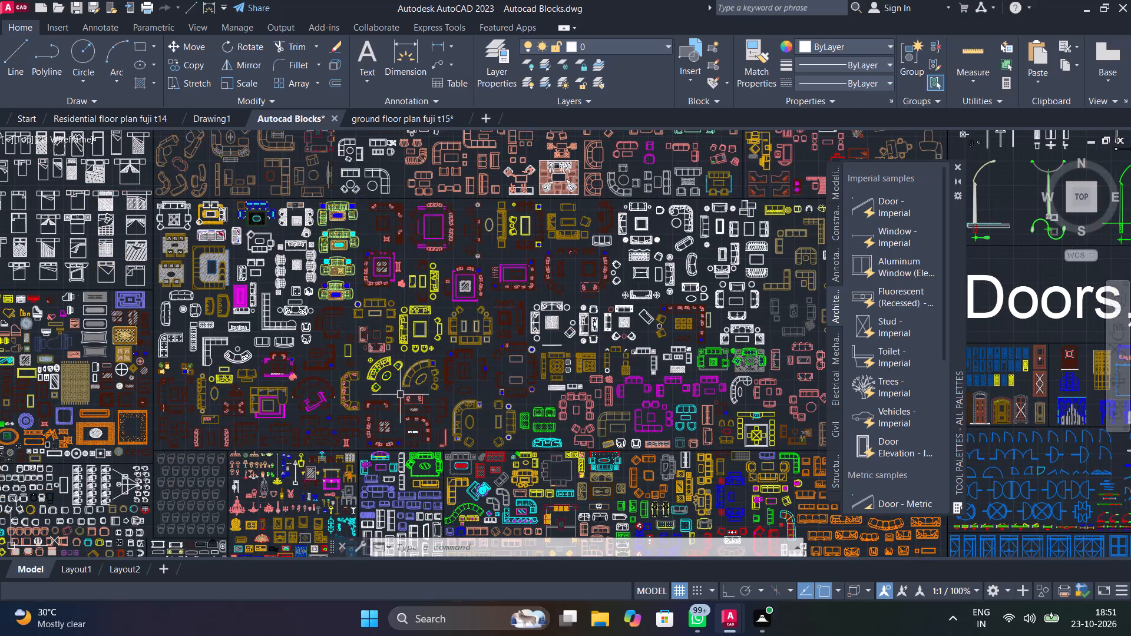
scroll(436, 476, "up", 2)
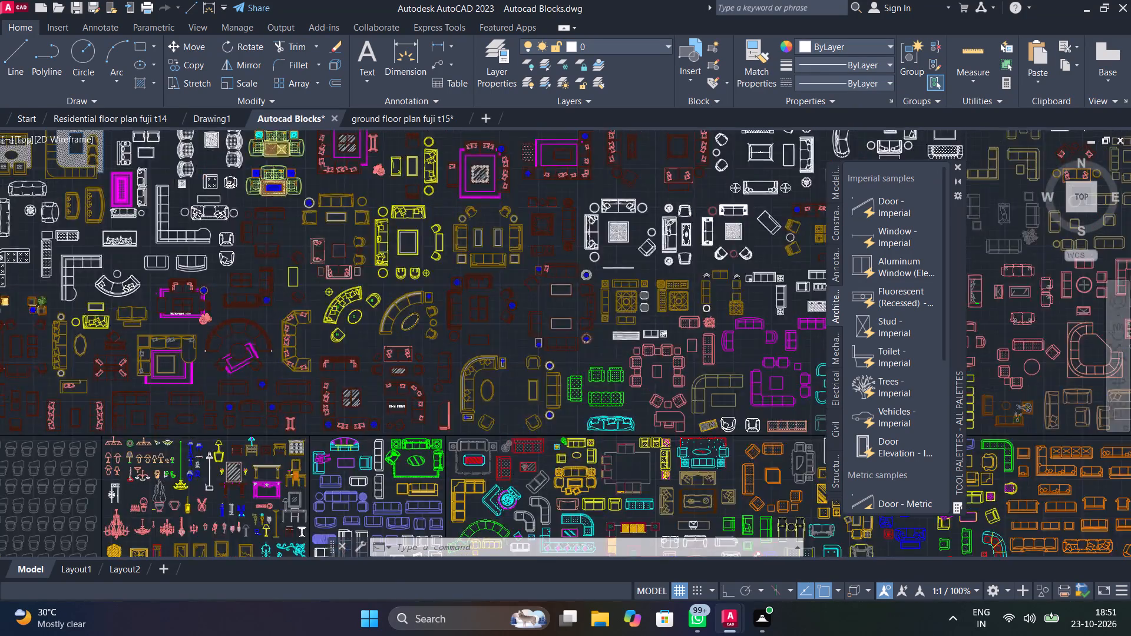
scroll(436, 476, "up", 1)
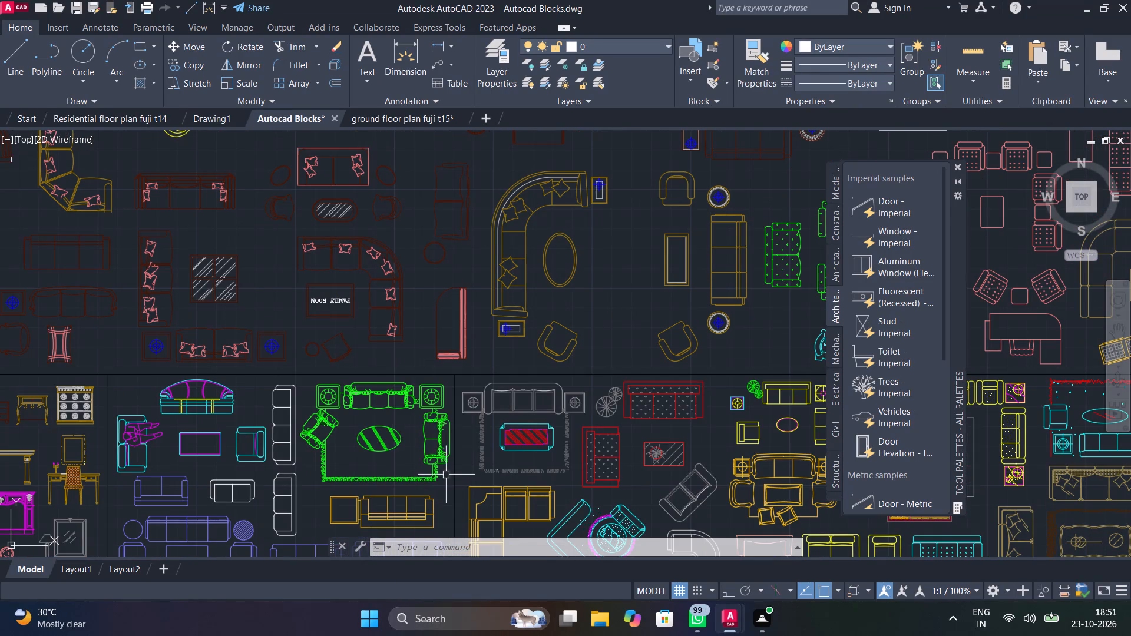
scroll(457, 433, "down", 2)
middle_click_drag(500, 430, 346, 343)
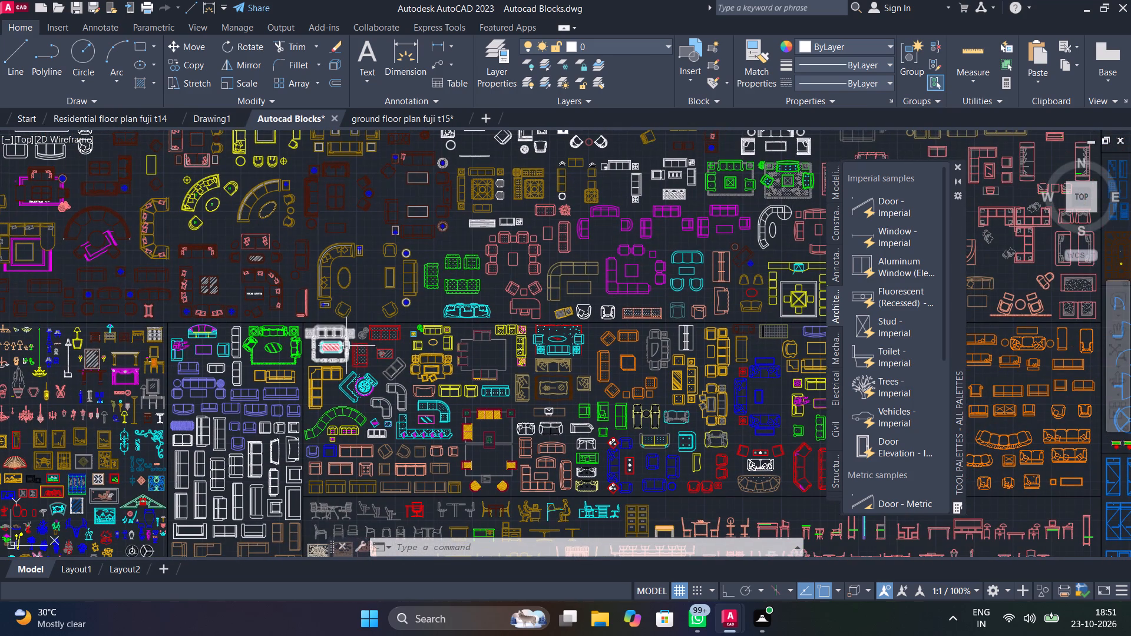
middle_click_drag(449, 415, 401, 293)
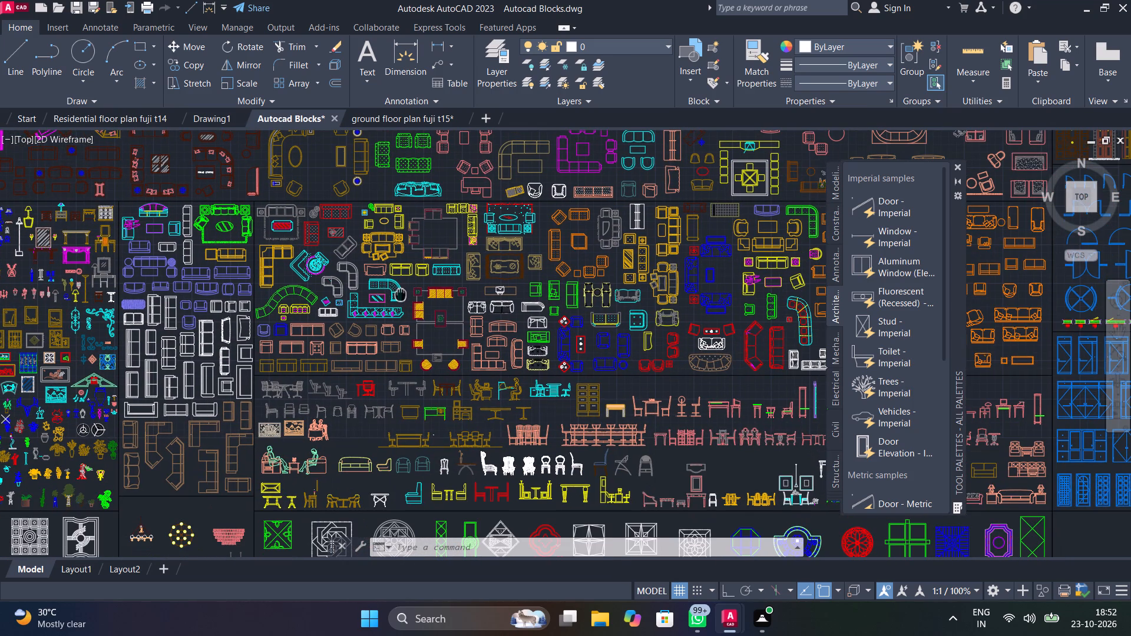
middle_click_drag(401, 293, 527, 230)
middle_click_drag(371, 335, 211, 397)
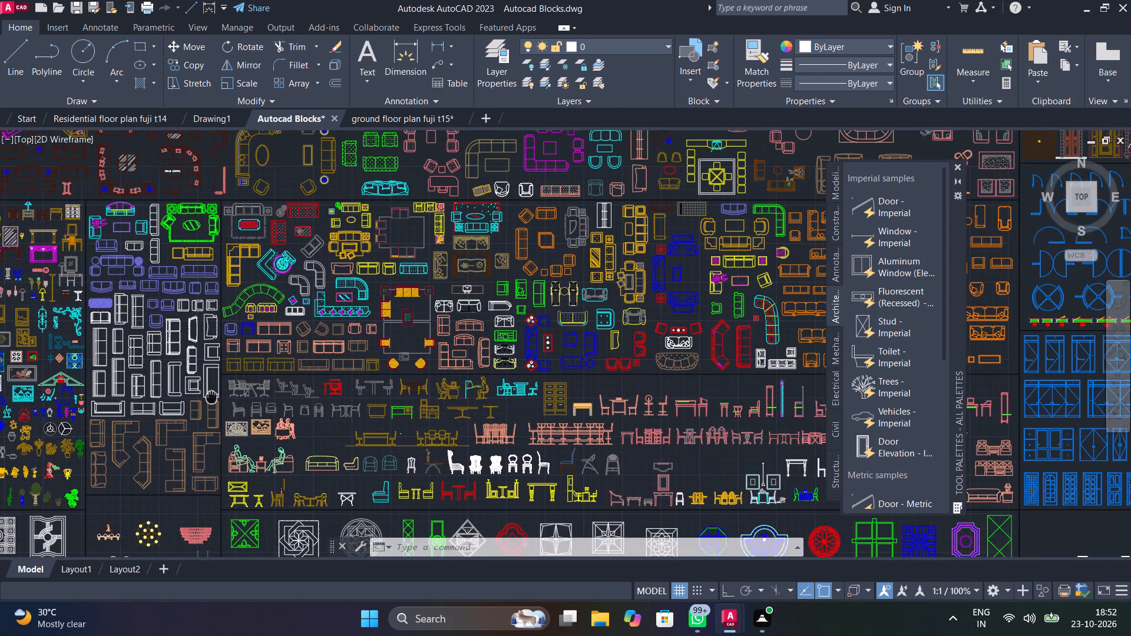
middle_click_drag(211, 397, 100, 417)
Copy to the clipboard the sofa set in FLATE B's living/dining room from the Residential floor plan fuji t14 drawing.
left_click(97, 115)
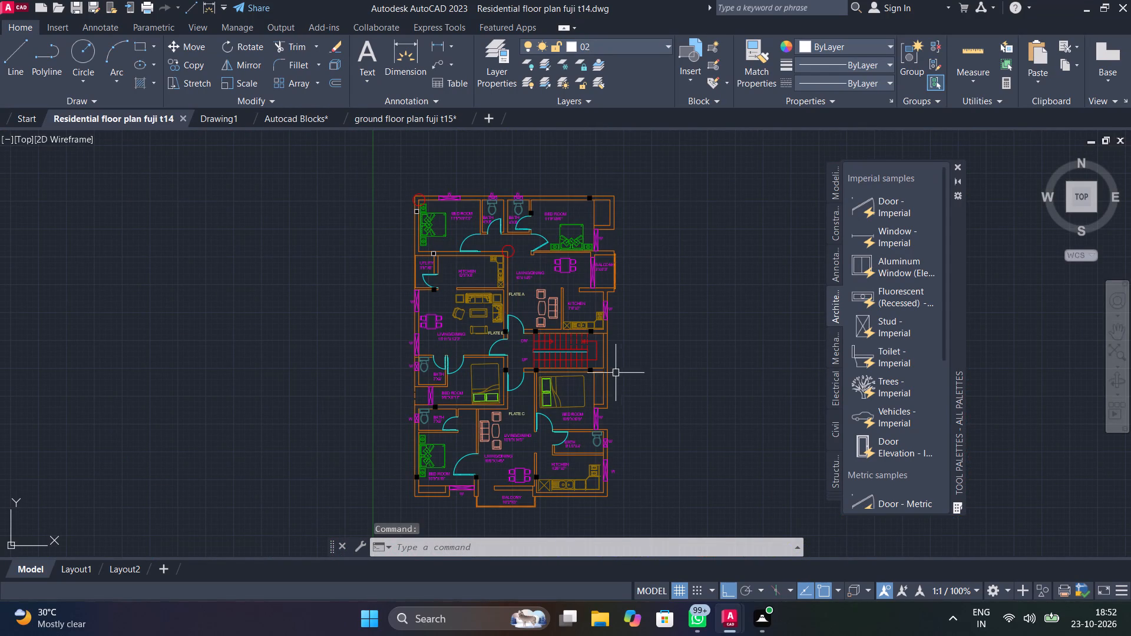
scroll(494, 316, "up", 3)
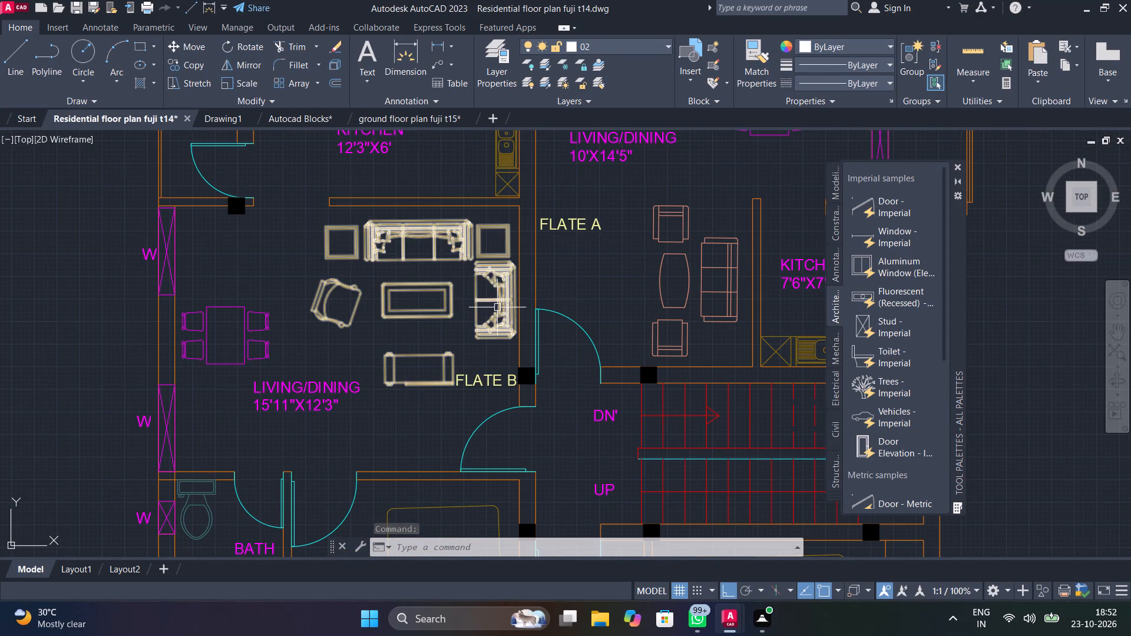
left_click(497, 306)
key("ctrl+c")
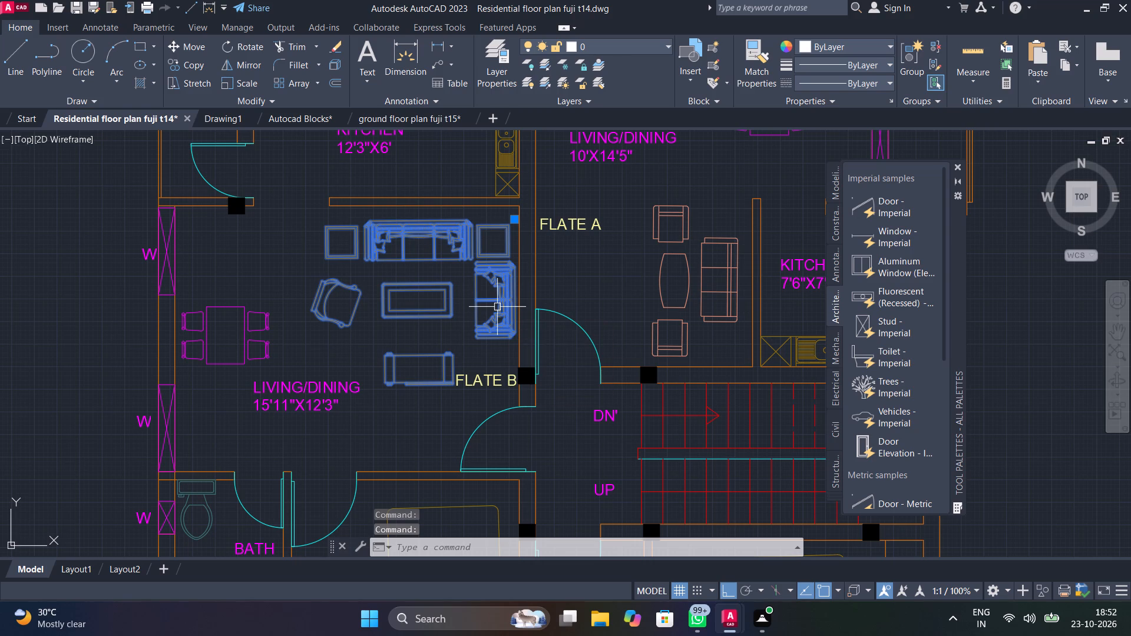
Paste the sofa set into the large open living area of the ground floor plan, near its east wall.
left_click(439, 117)
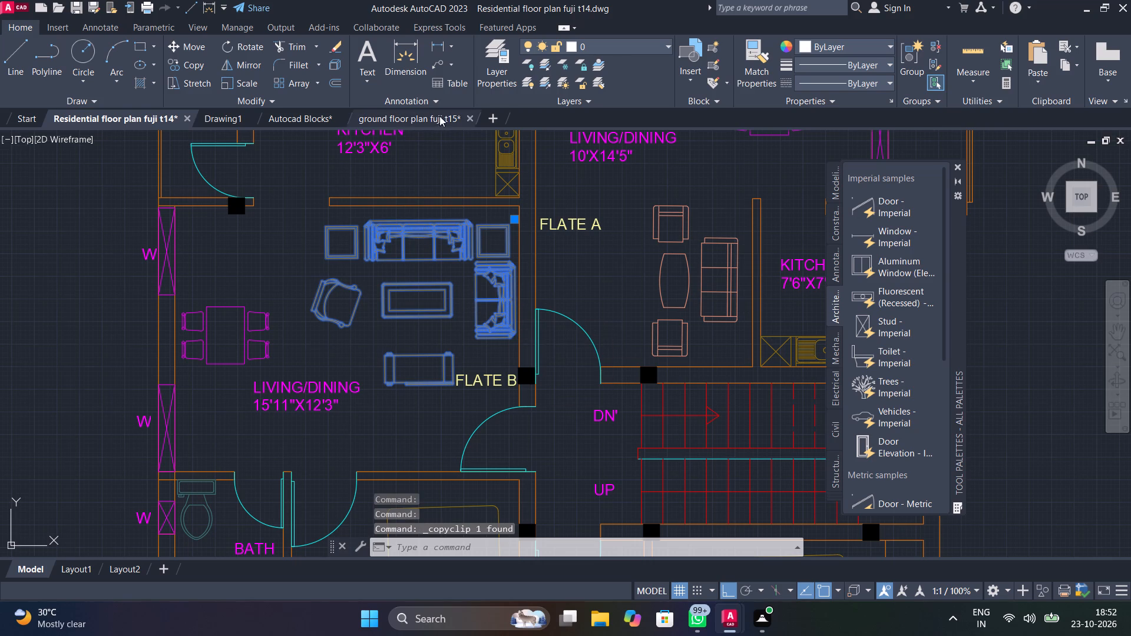
left_click(439, 303)
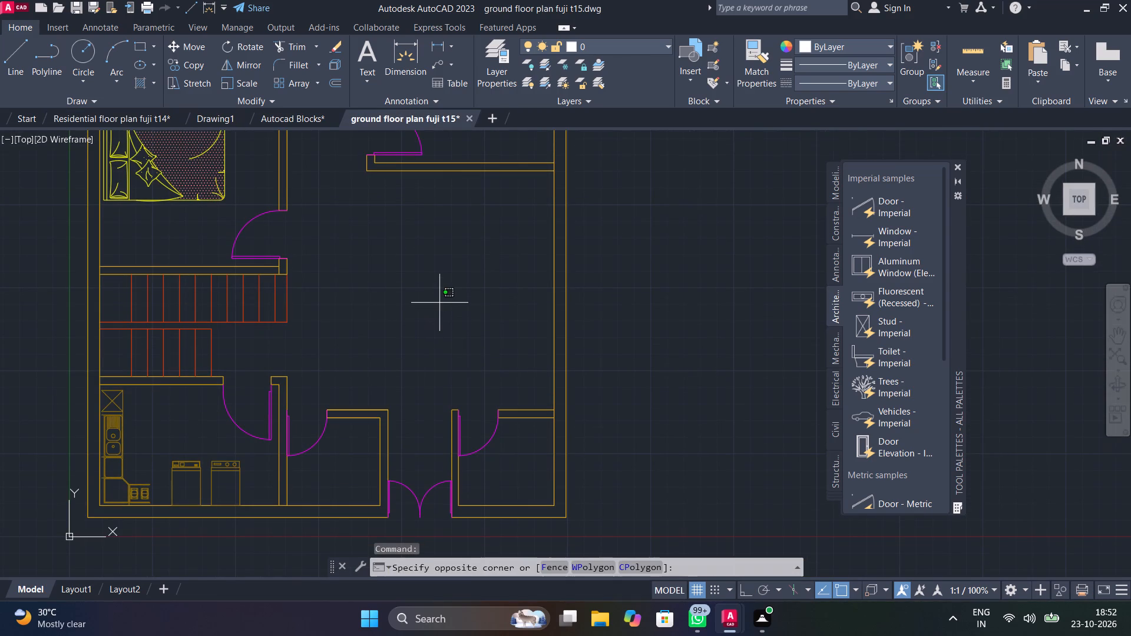
key("ctrl+v")
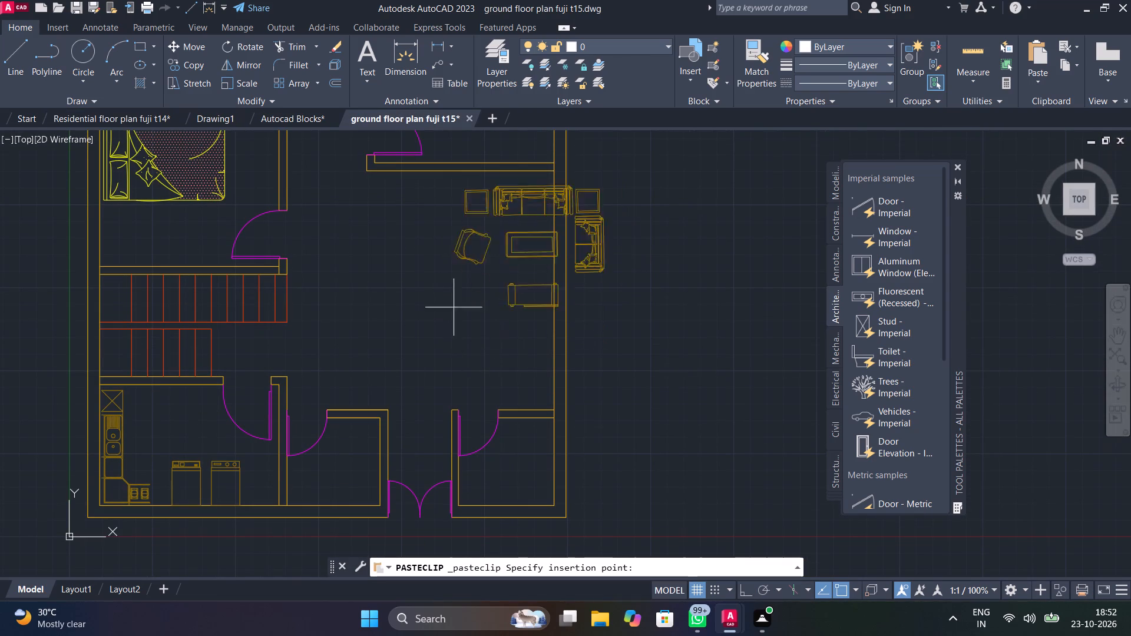
left_click(385, 377)
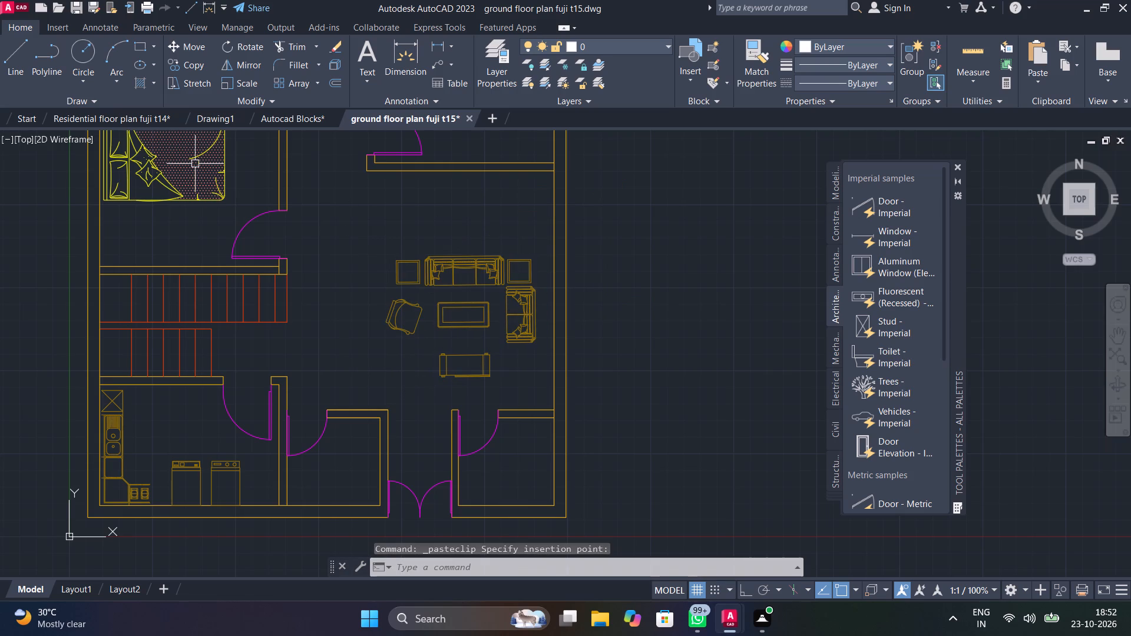
Copy to the clipboard the four-chair dining table in FLATE B's living/dining room from the residential floor plan drawing.
left_click(83, 117)
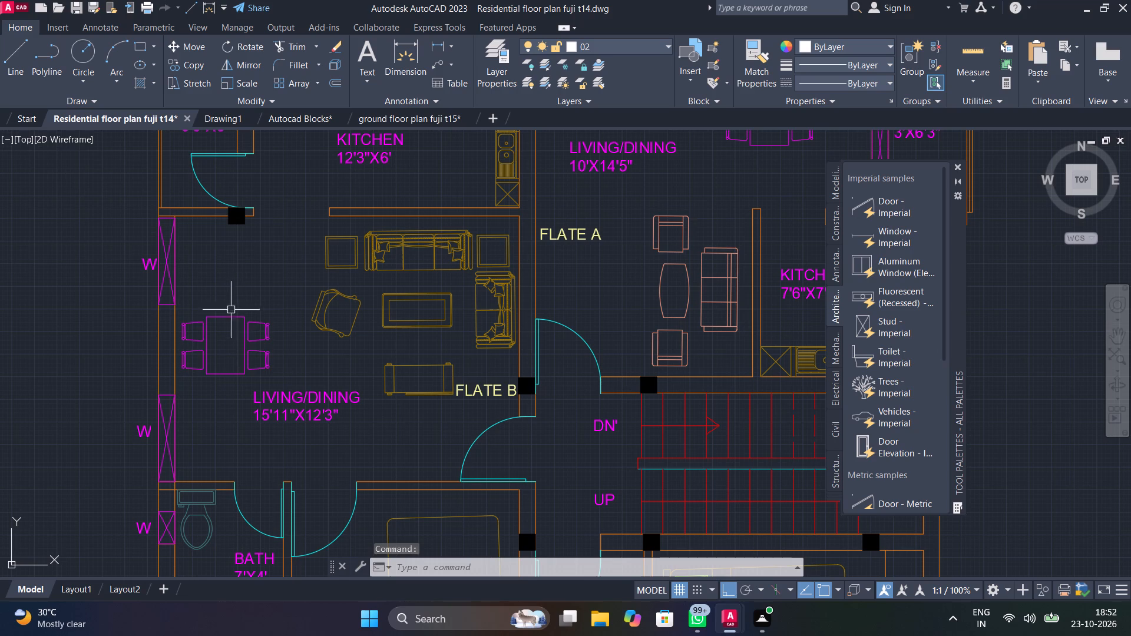
left_click(250, 336)
key("ctrl+c")
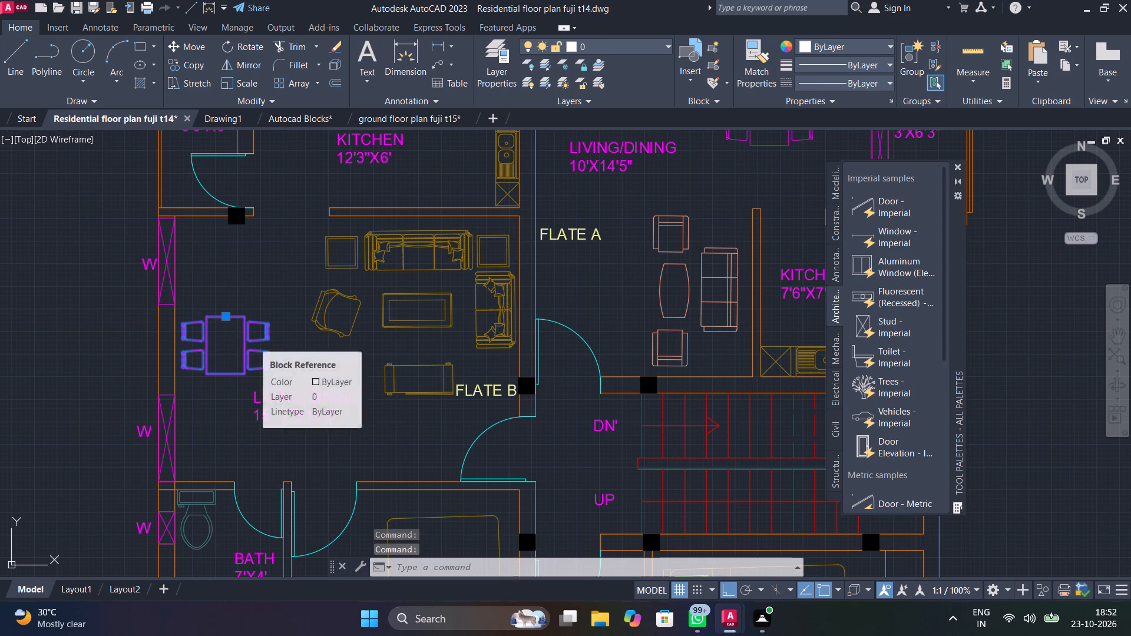
Paste the four-chair dining table into the ground floor plan fuji t15 drawing, in the open living area north of the sofa set.
left_click(432, 118)
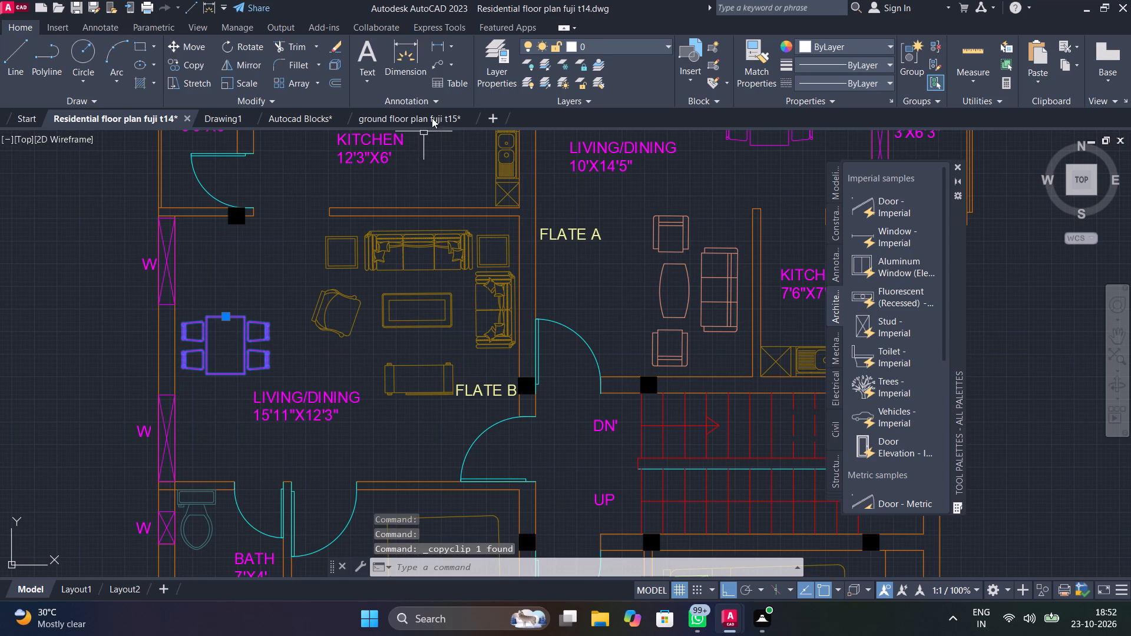
middle_click_drag(402, 326, 482, 313)
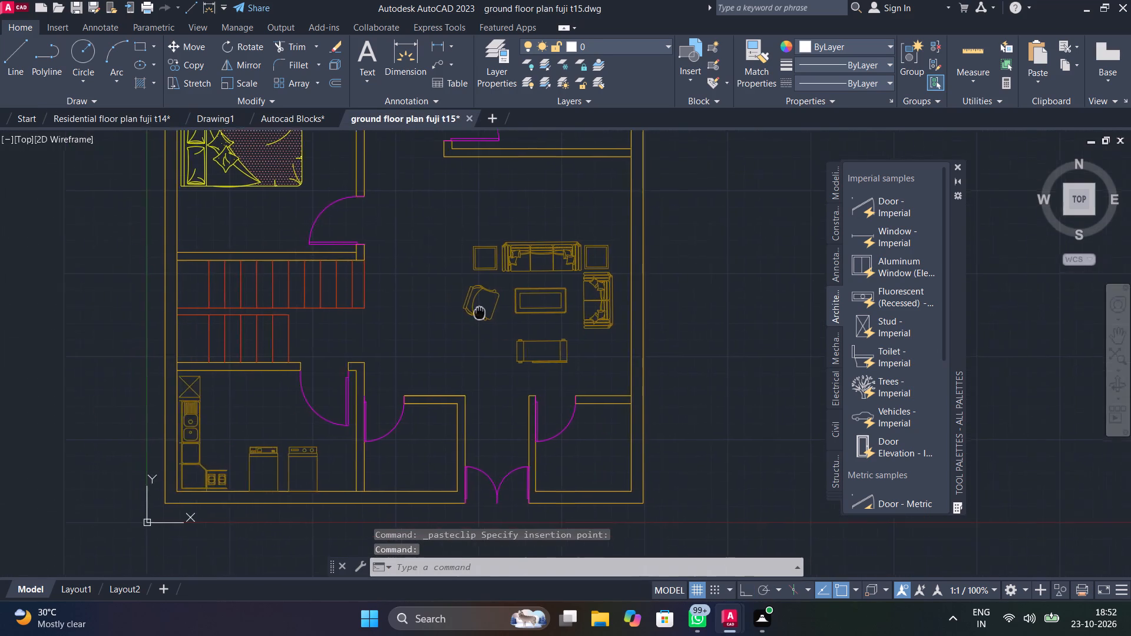
middle_click_drag(482, 313, 501, 360)
left_click(505, 230)
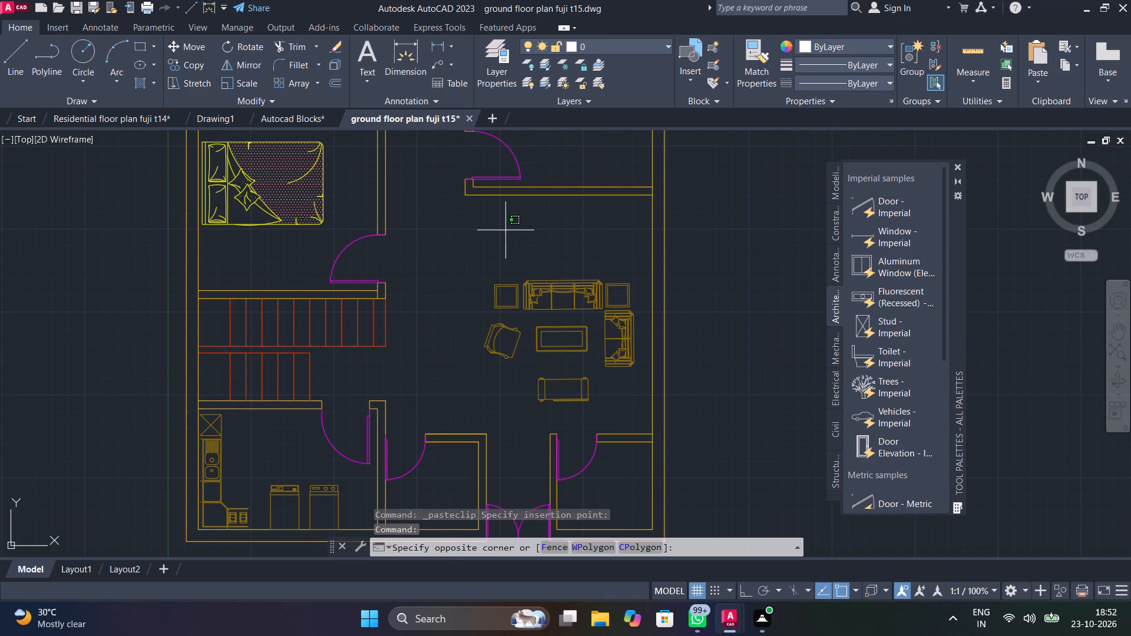
key("ctrl+v")
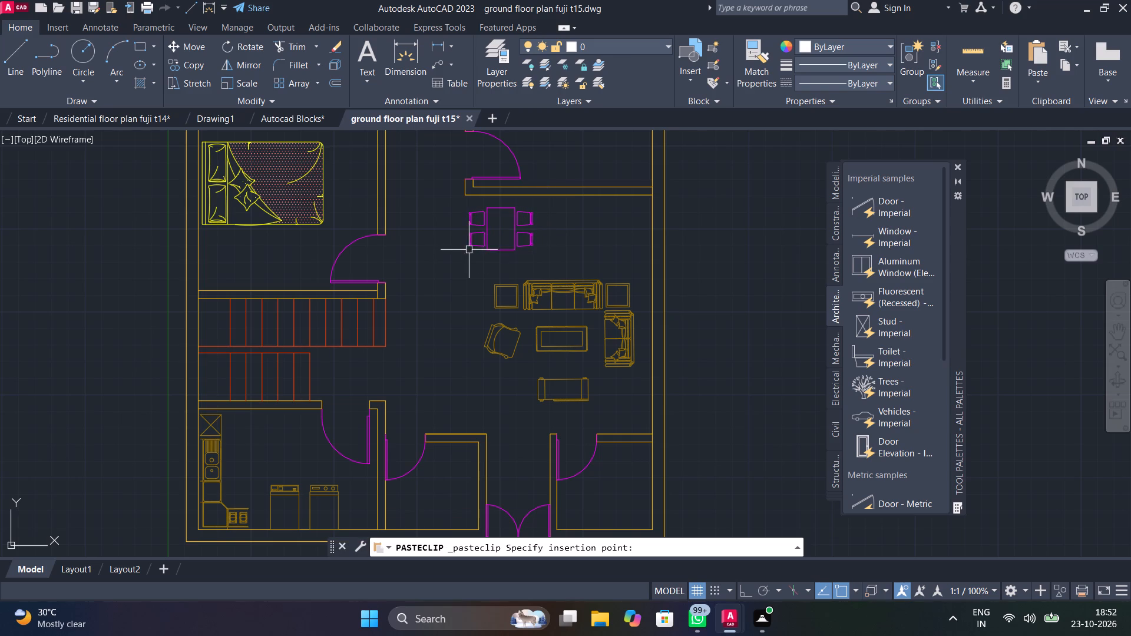
left_click(469, 250)
Scale the living area's sofa set freehand from a base point near its north-east corner.
left_click(619, 326)
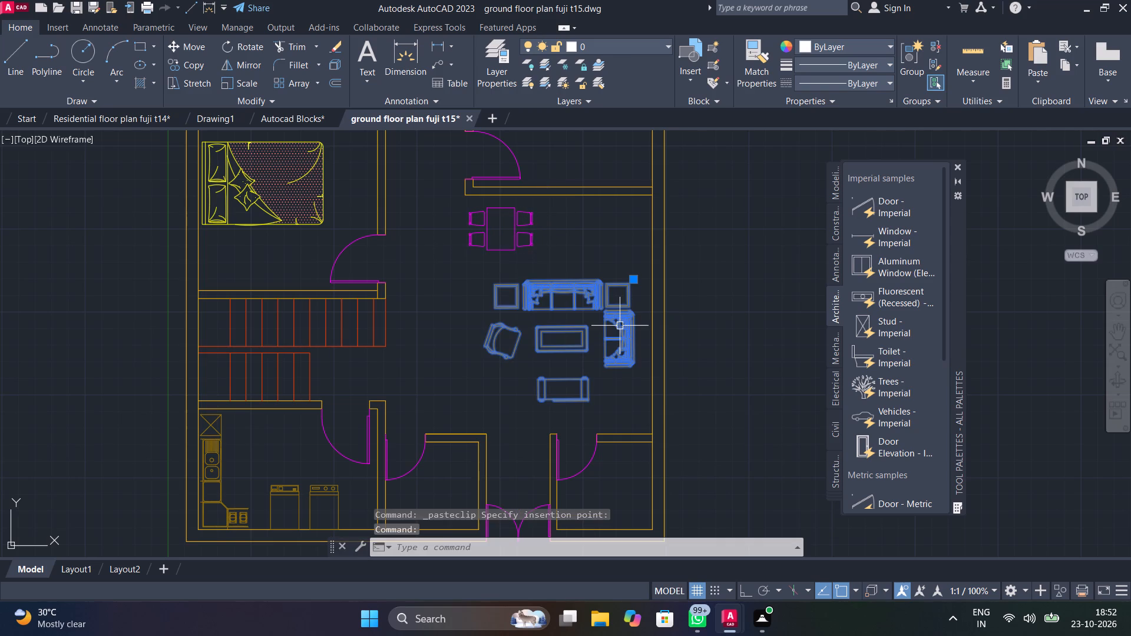
type("sc")
key("space")
left_click(626, 285)
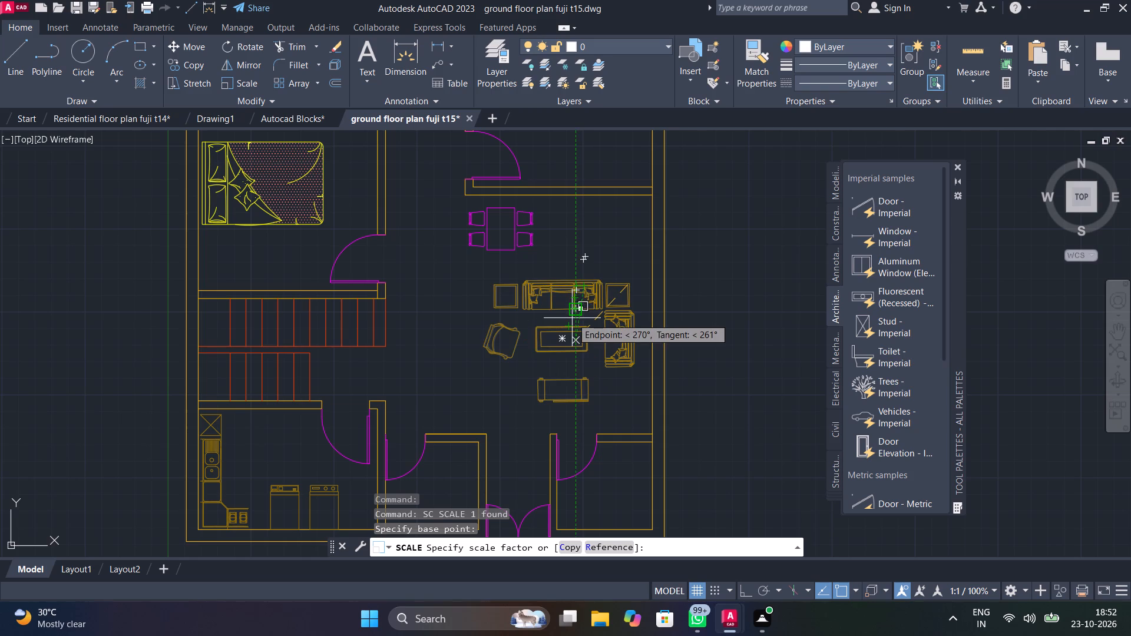
left_click(572, 318)
Create a new layer named windows and set its colour to red.
middle_click_drag(669, 339, 664, 275)
scroll(664, 276, "down", 2)
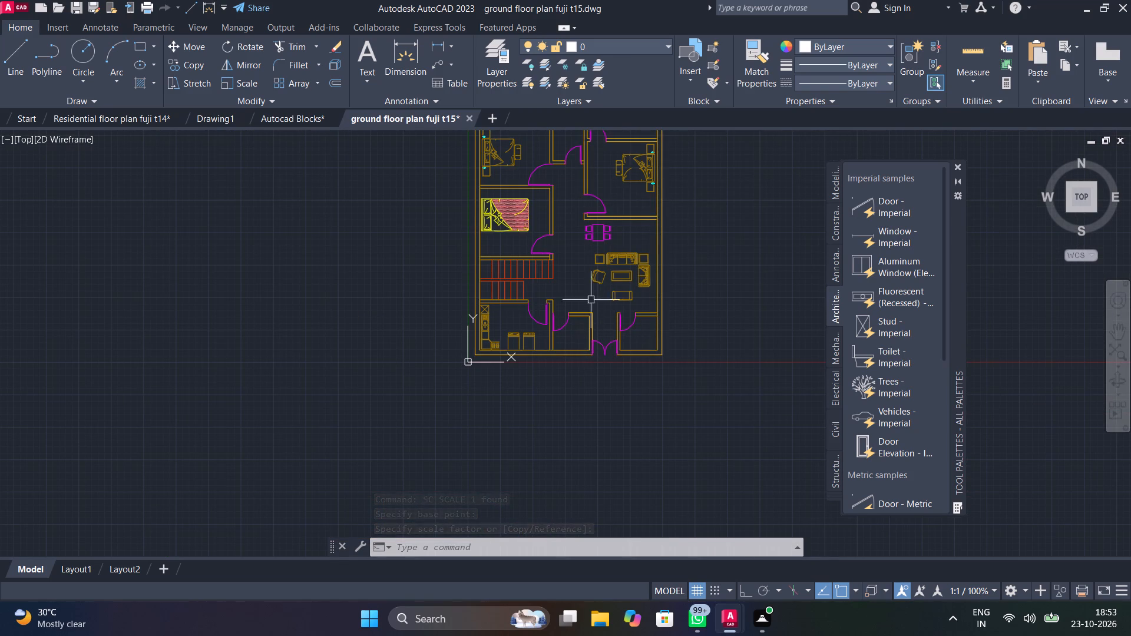
middle_click_drag(586, 284, 594, 390)
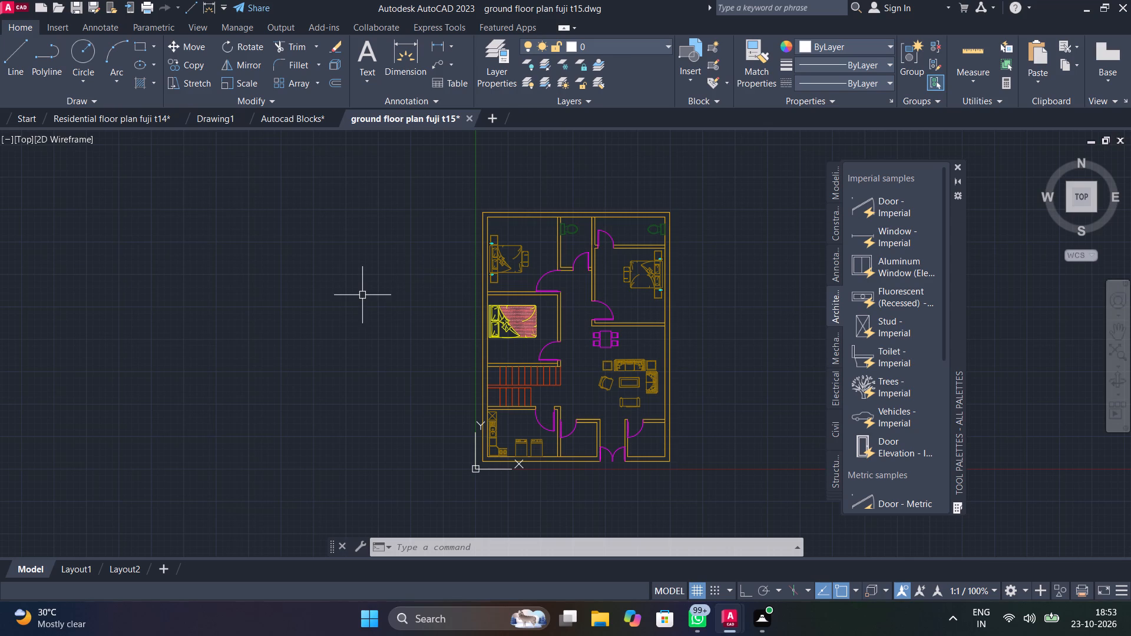
type("rec")
key("space")
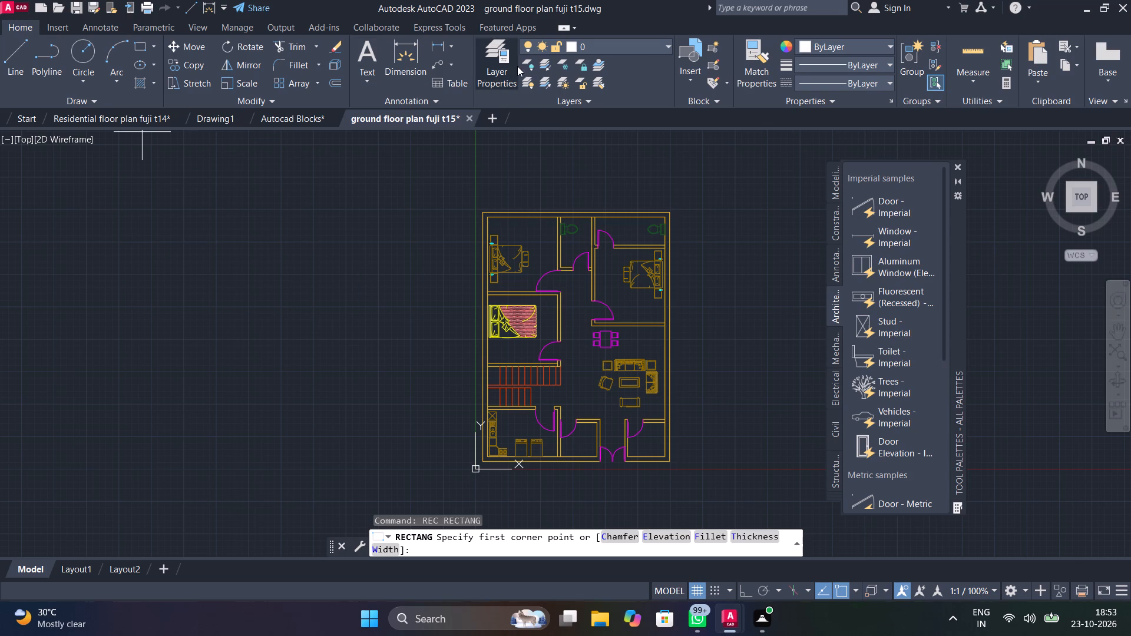
left_click(500, 47)
left_click(94, 45)
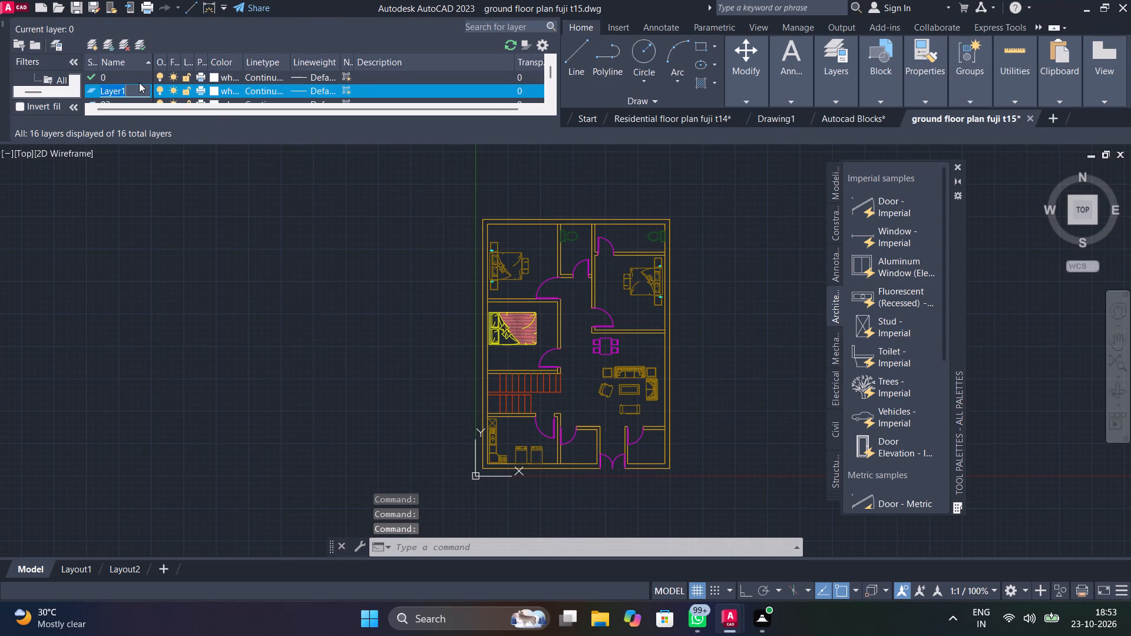
key("BackSpace")
key("BackSpace")
type("windo")
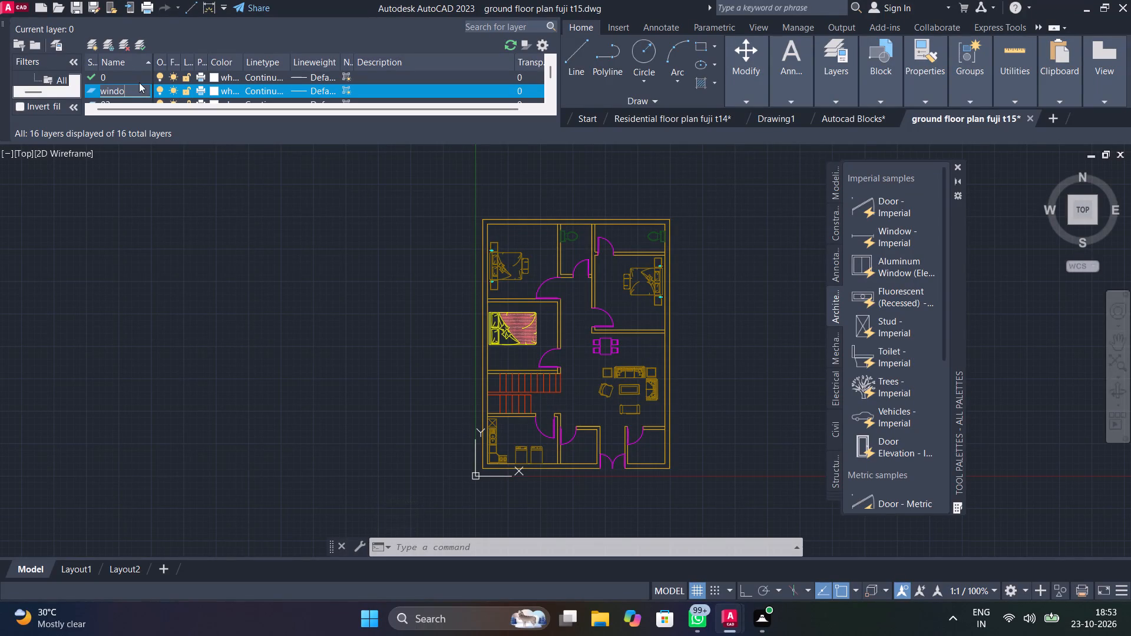
key("w")
key("s")
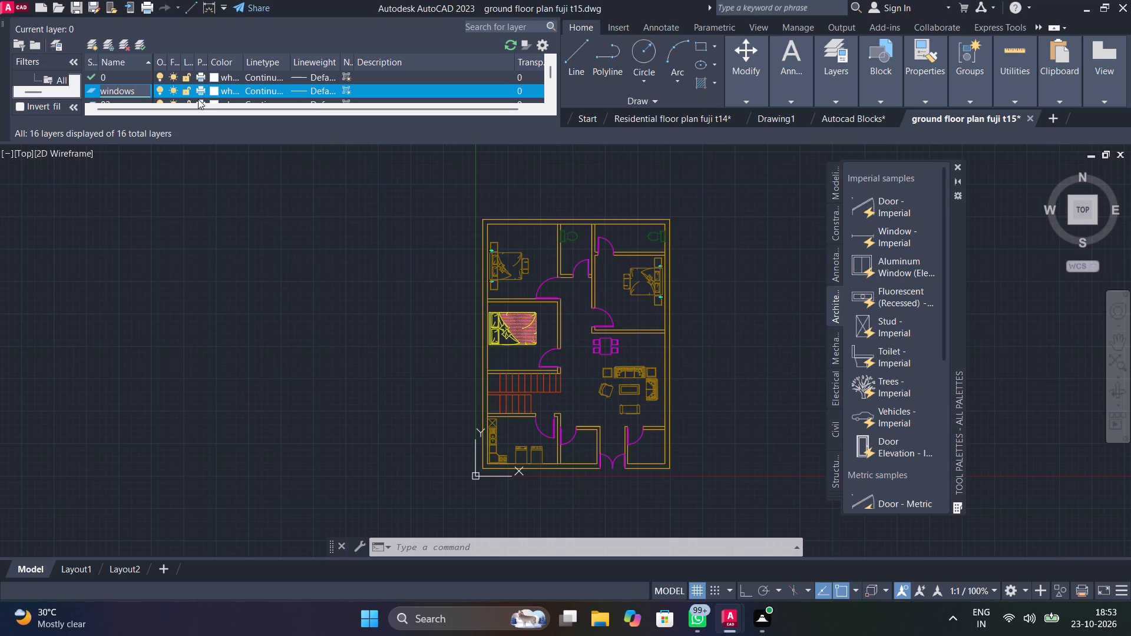
left_click(213, 91)
left_click(214, 91)
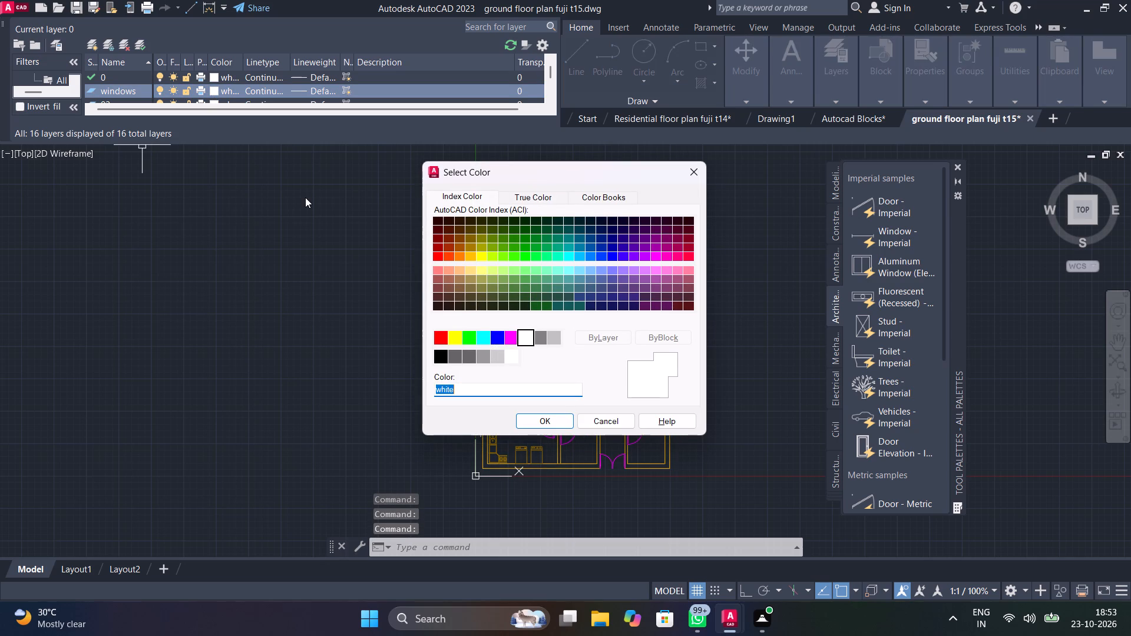
left_click(441, 335)
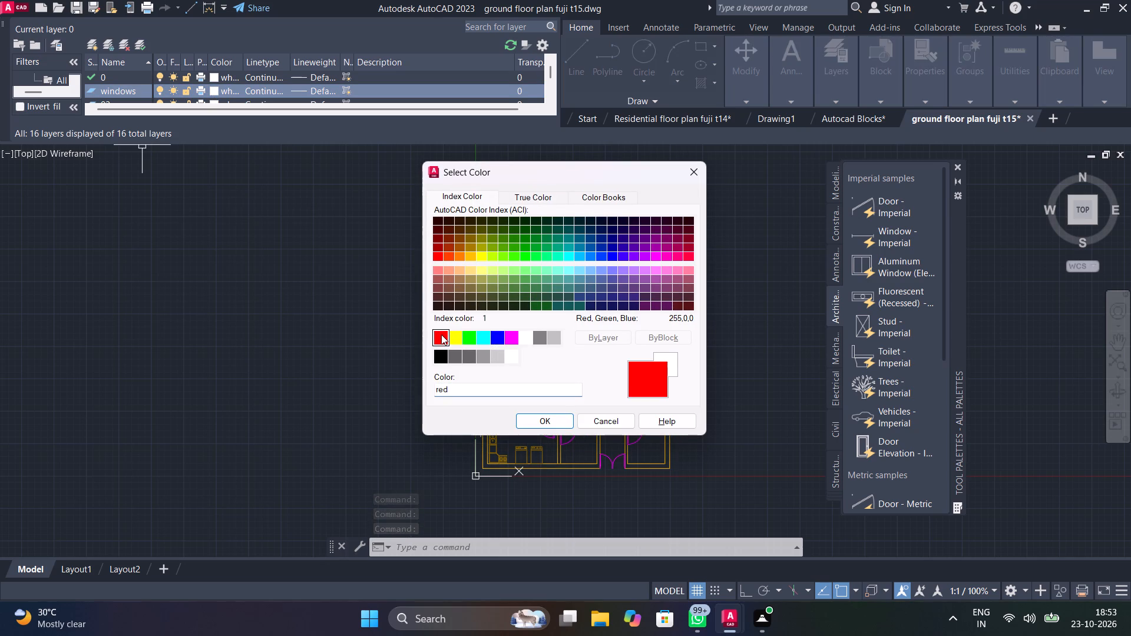
left_click(550, 425)
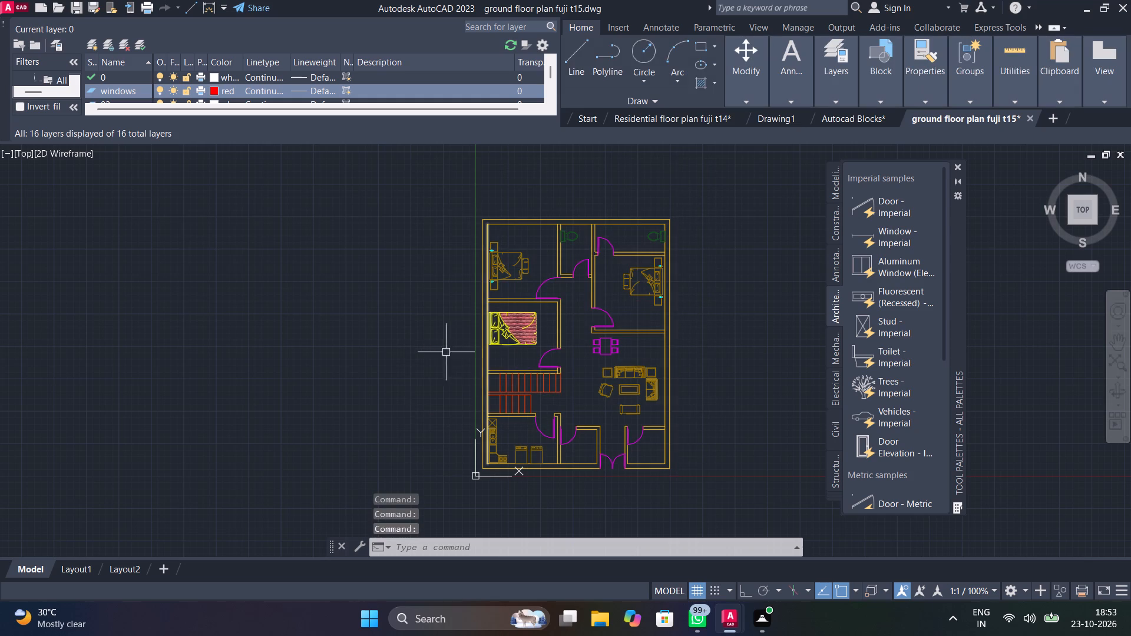
middle_click_drag(444, 372, 424, 321)
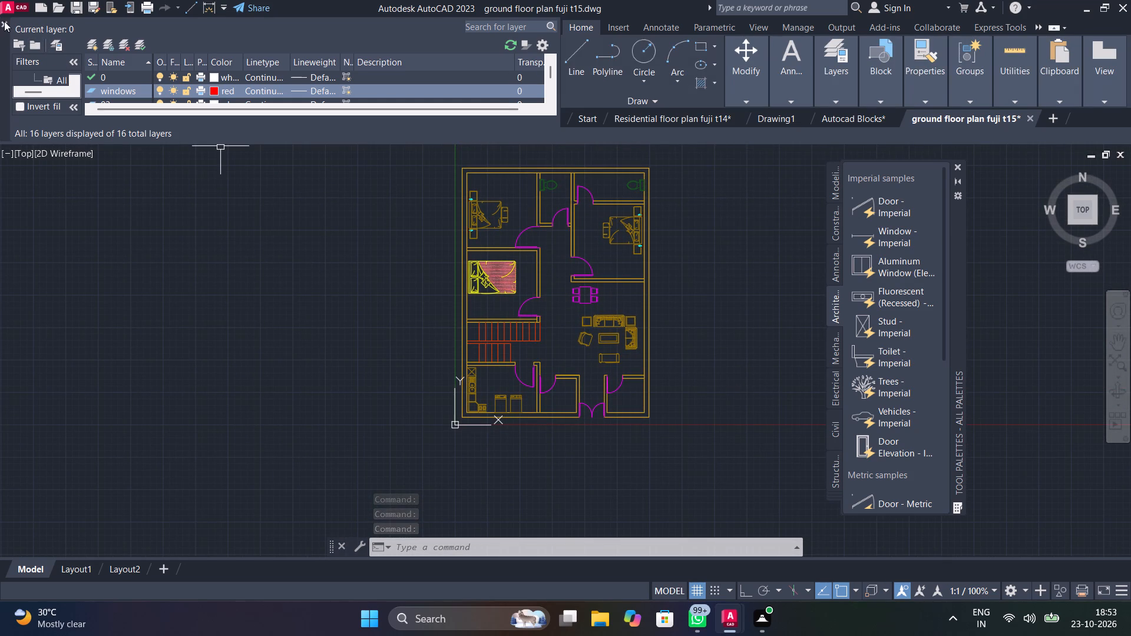
left_click(4, 21)
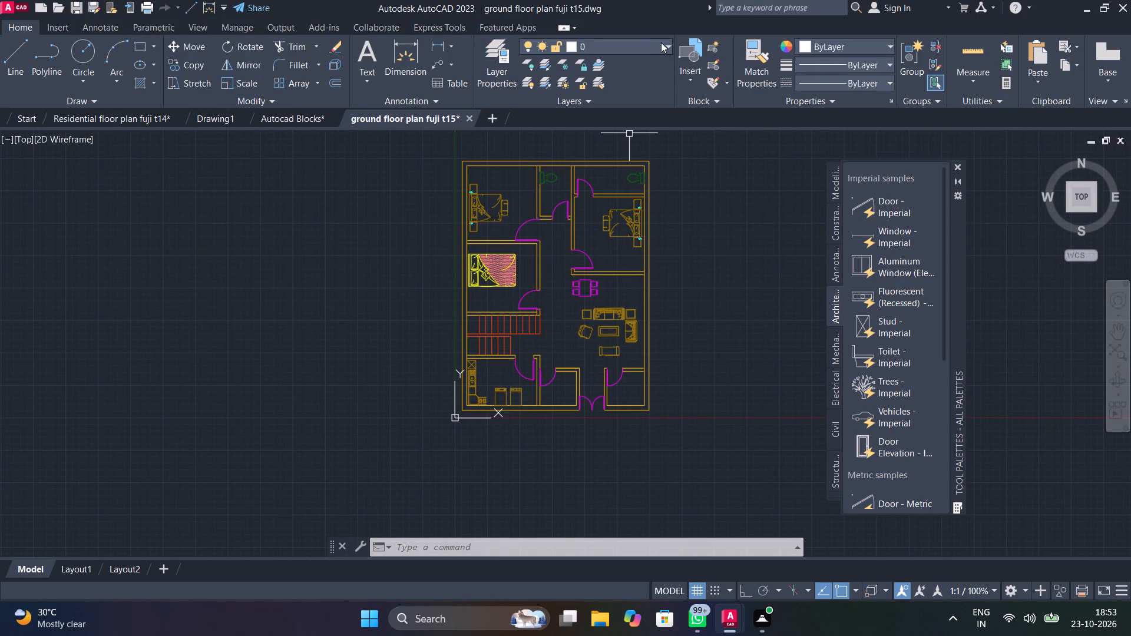
On the windows layer, draw a rectangle 9" long and 4' wide in the empty space west of the floor plan.
left_click(665, 42)
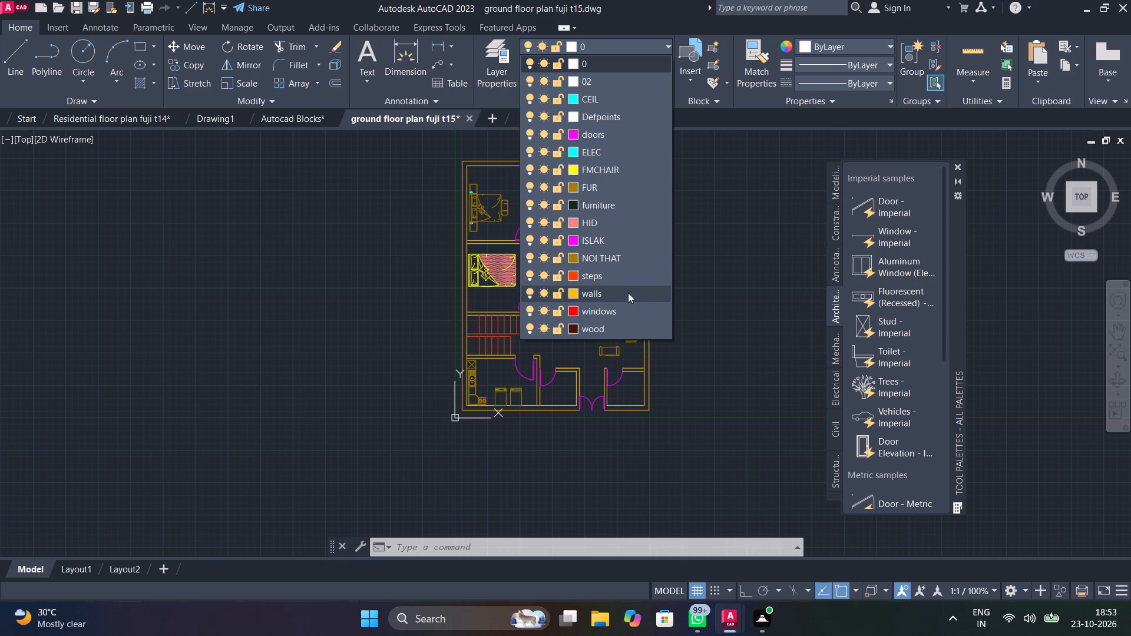
left_click(627, 312)
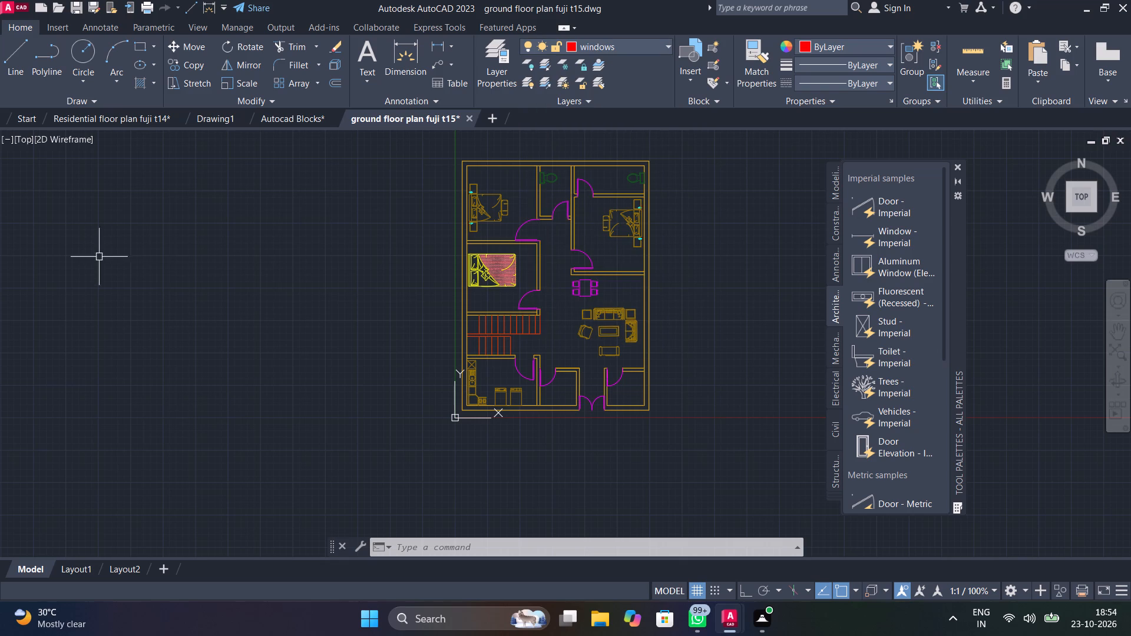
type("rec")
key("space")
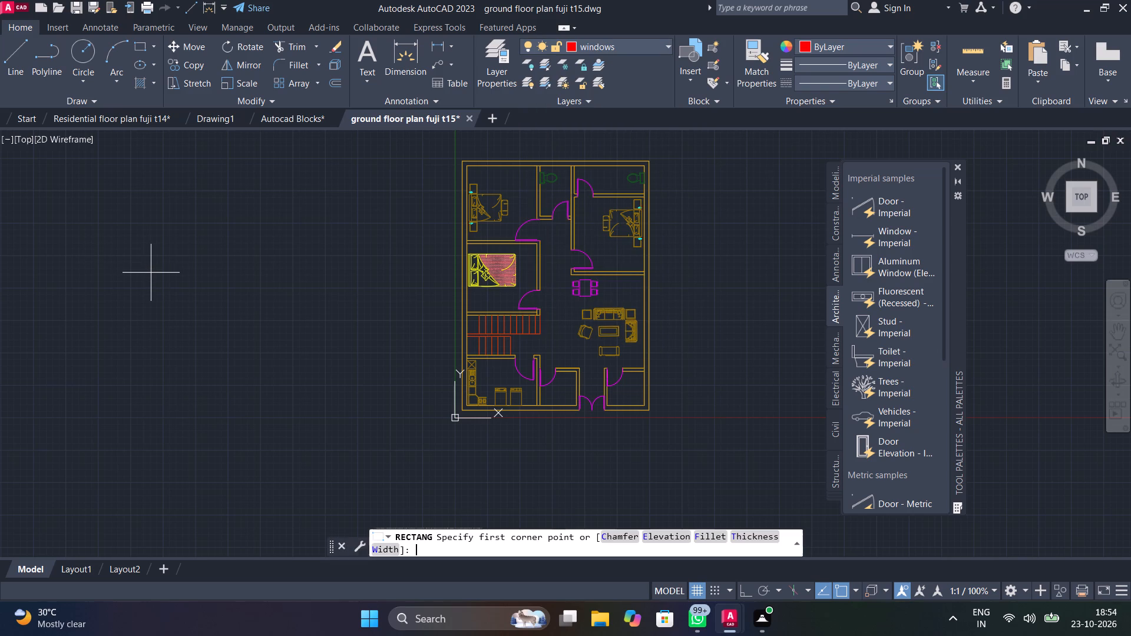
left_click(168, 239)
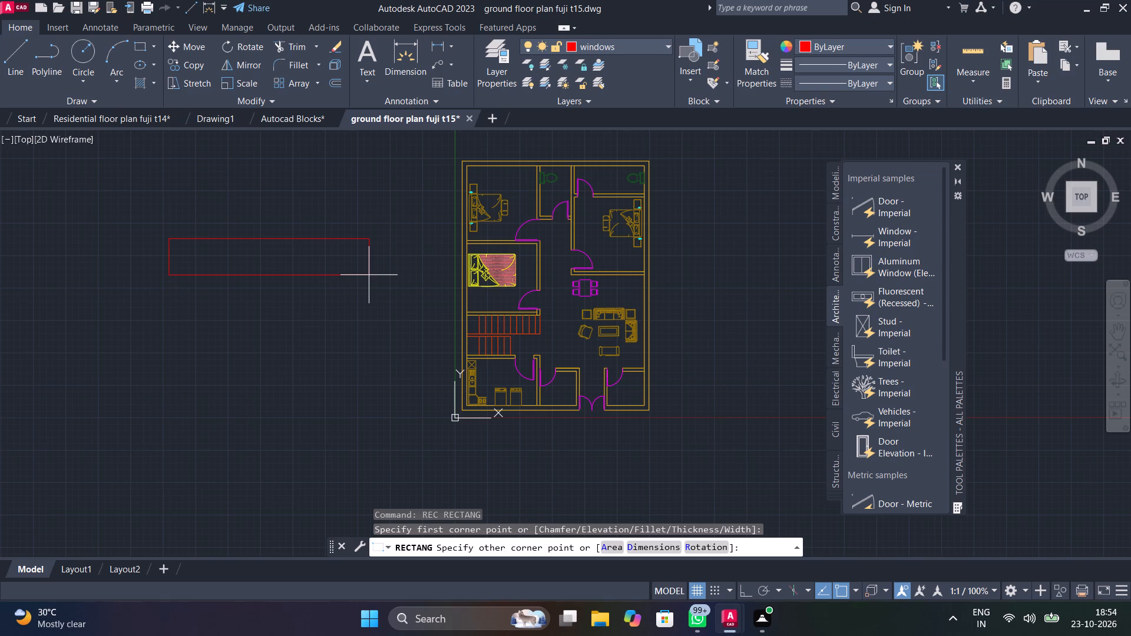
key("d")
key("Return")
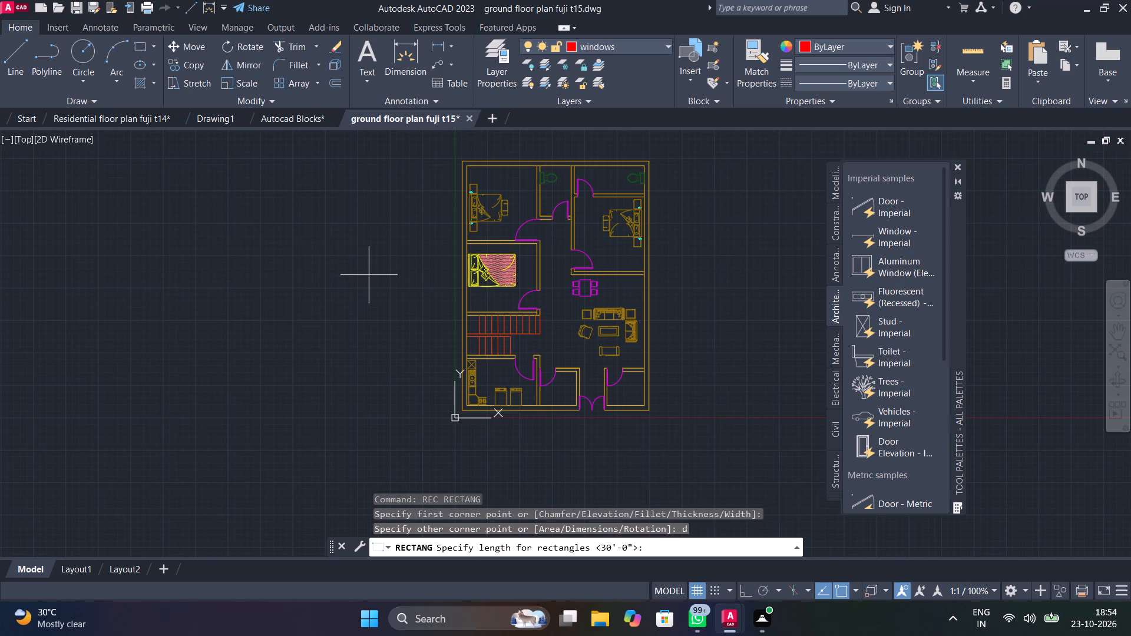
type("9\"")
key("Return")
type("4'")
key("Return")
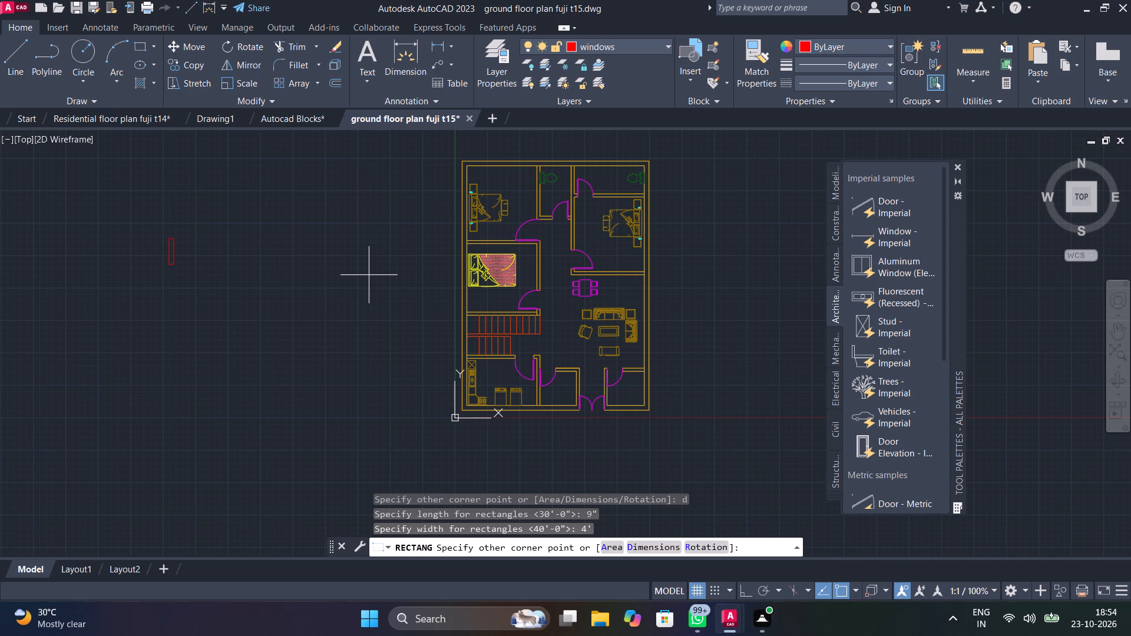
left_click(196, 265)
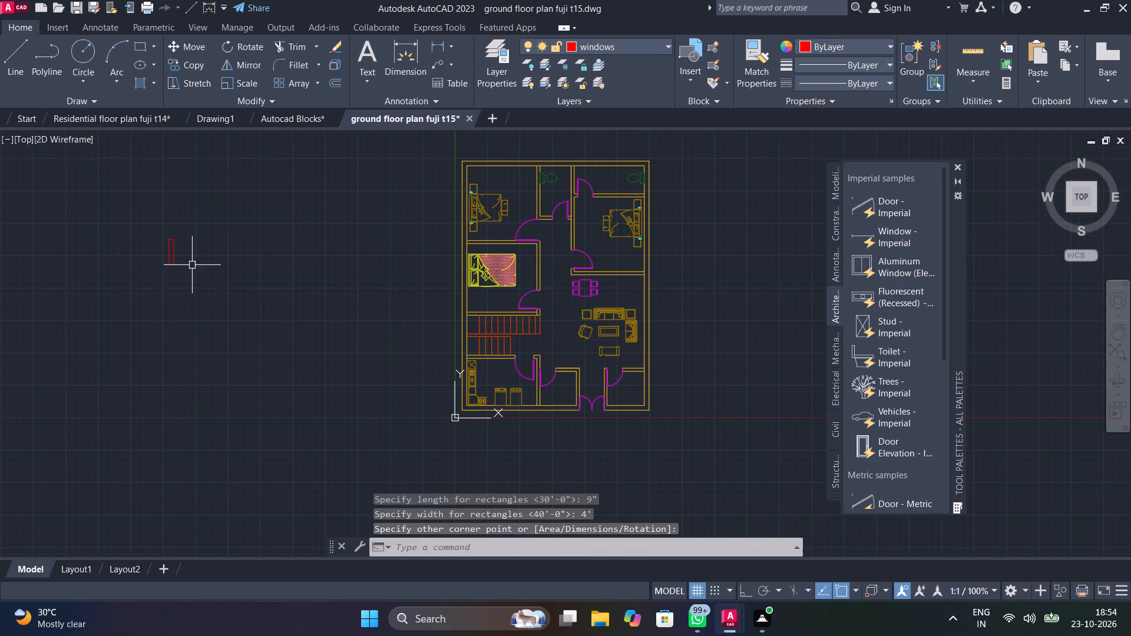
Close the tool palettes window covering the floor plan.
scroll(186, 263, "up", 4)
middle_click_drag(213, 276, 431, 330)
scroll(431, 331, "down", 3)
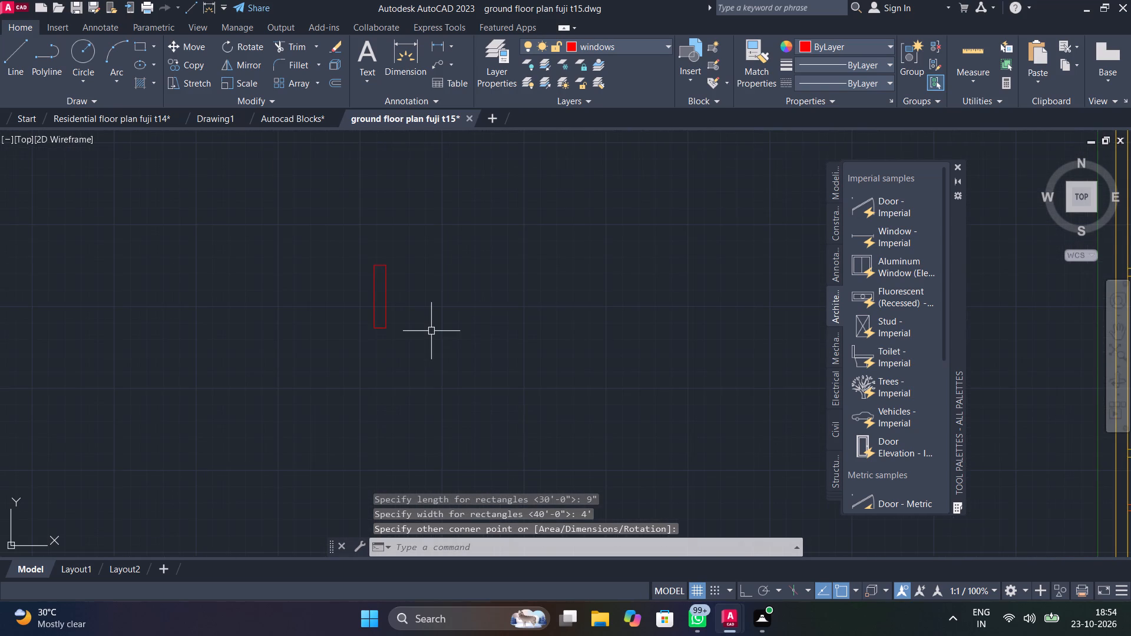
middle_click_drag(437, 362, 385, 285)
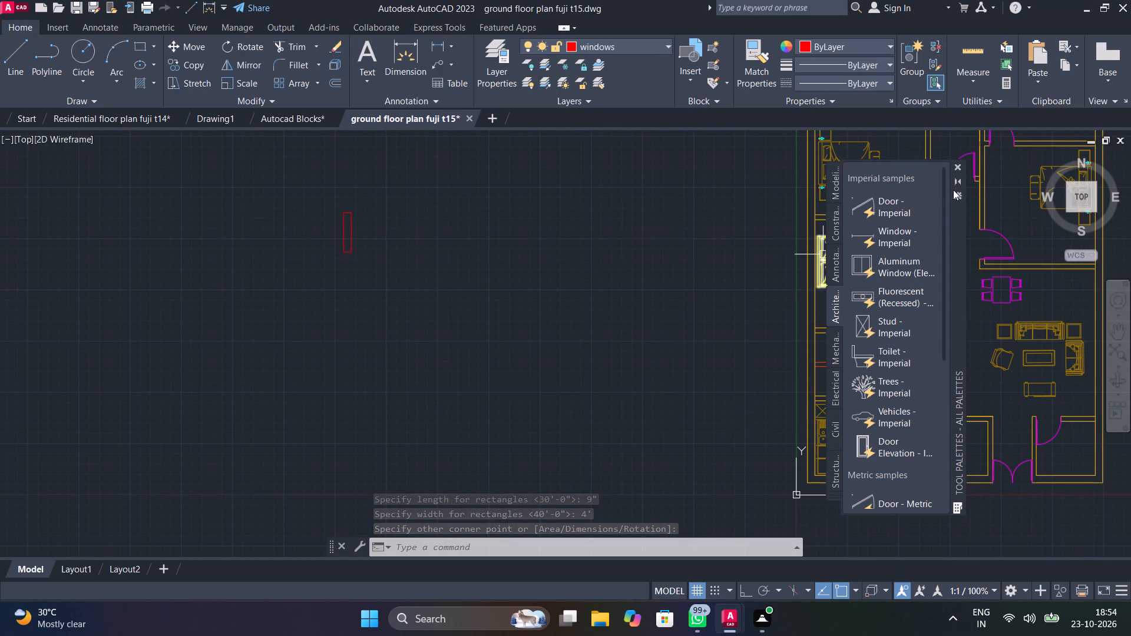
left_click(961, 169)
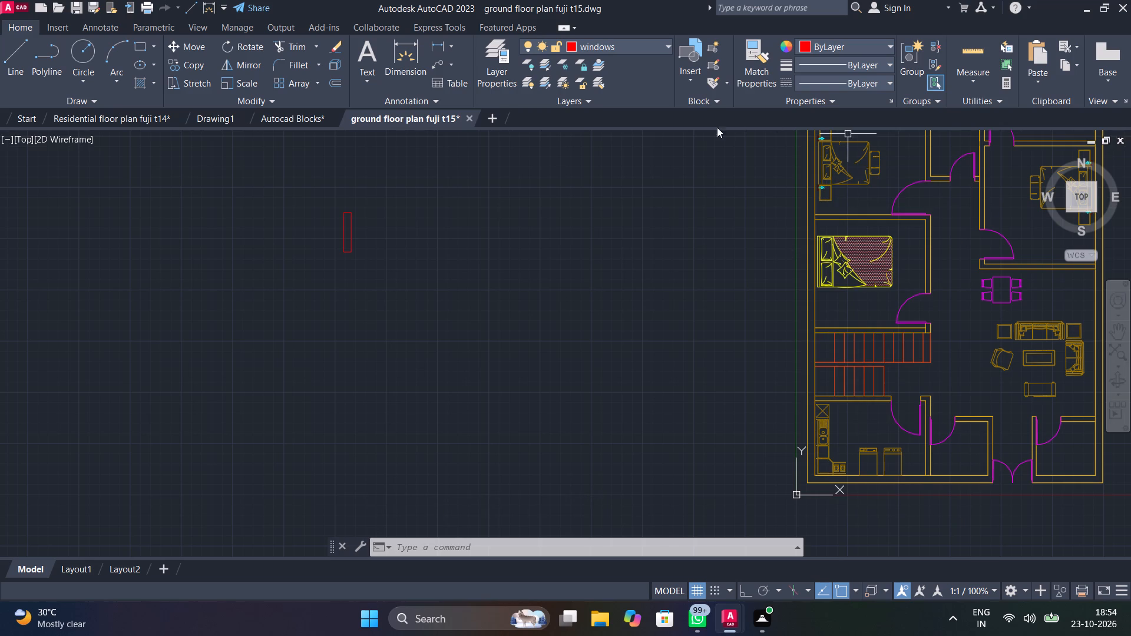
Draw two diagonal lines joining opposite corners of the red window rectangle, forming an X.
middle_click_drag(464, 390, 507, 455)
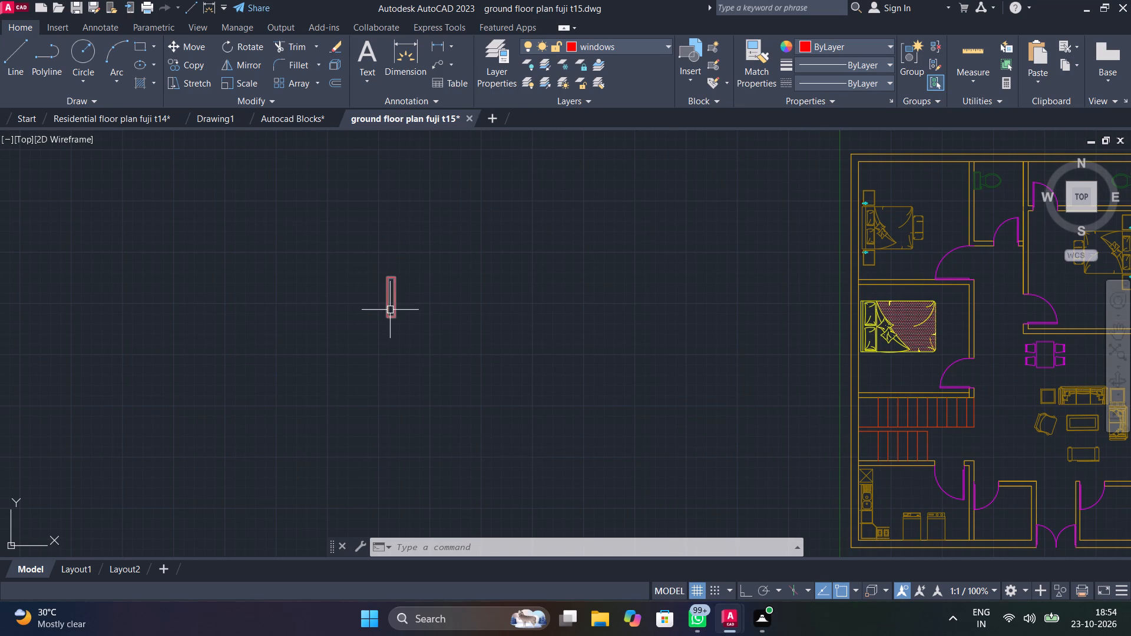
scroll(389, 309, "up", 3)
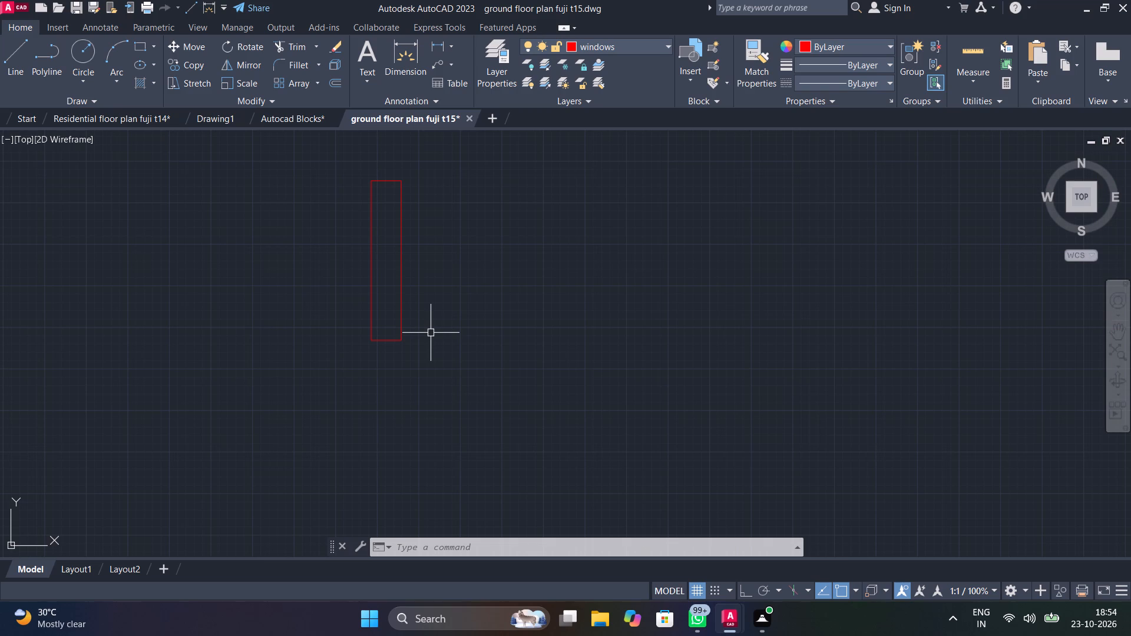
type("l")
key("space")
left_click(371, 334)
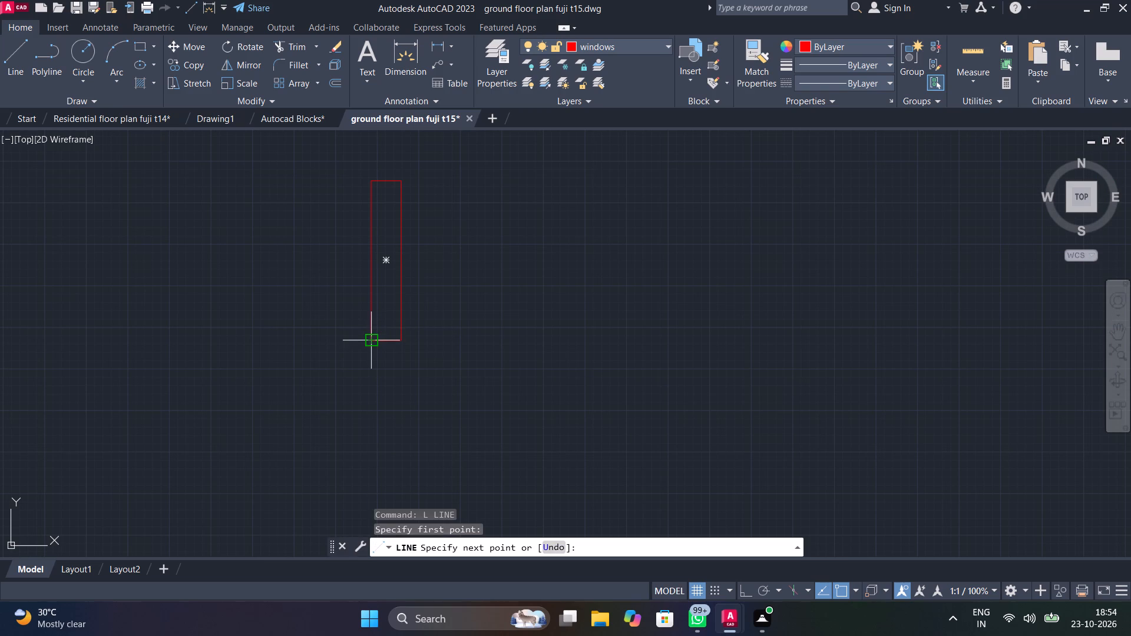
left_click(398, 184)
key("Escape")
key("space")
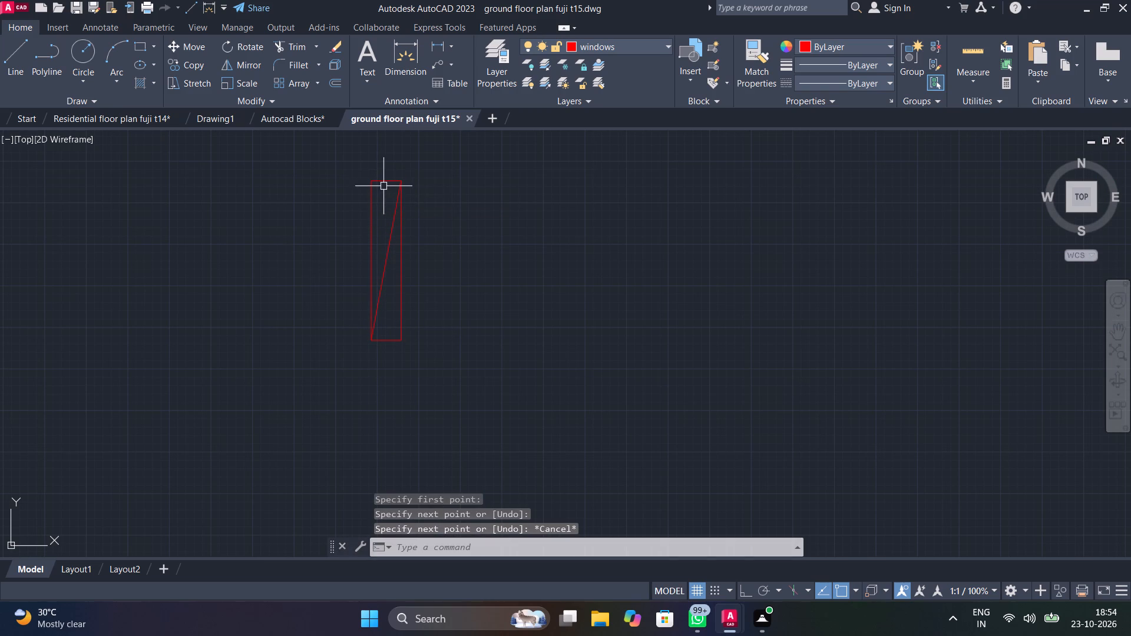
left_click(369, 184)
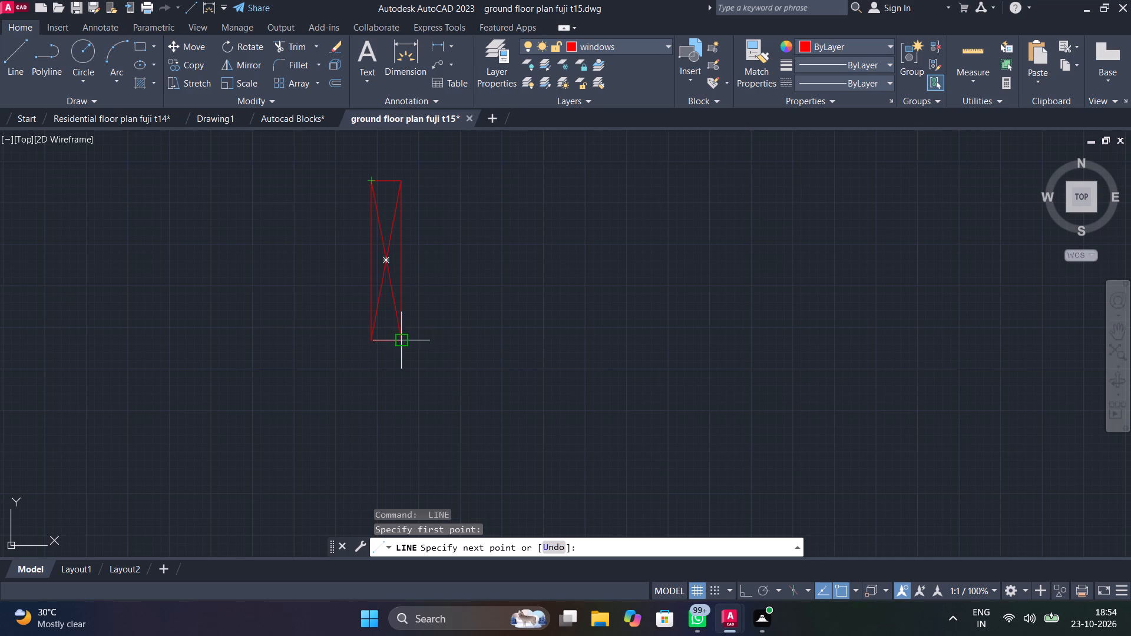
left_click(397, 336)
key("space")
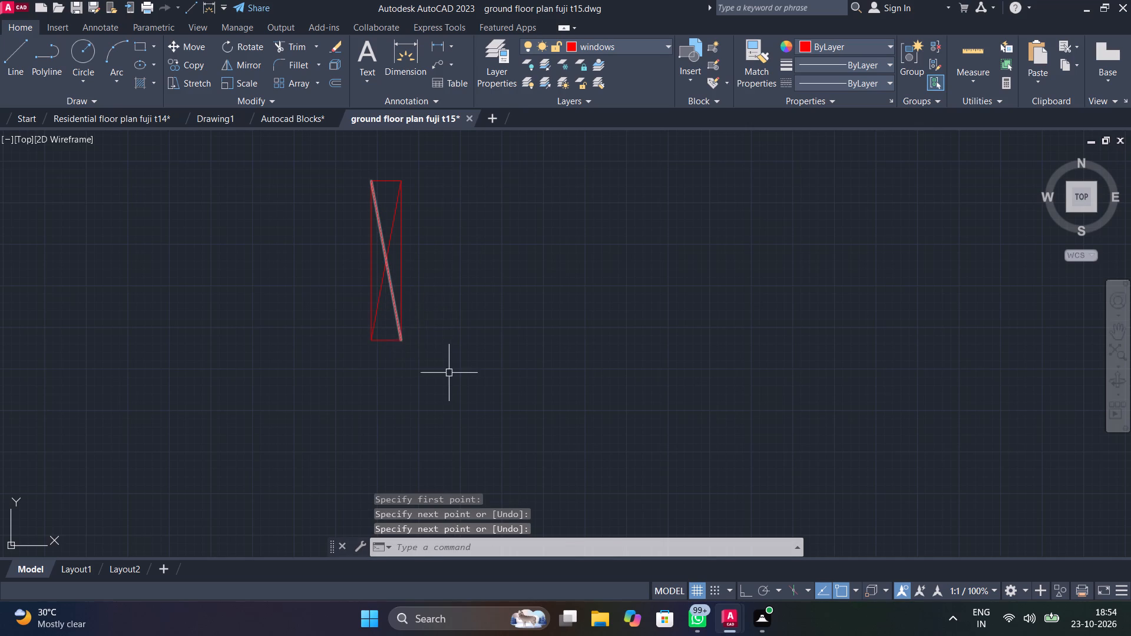
Group the red window rectangle and its two diagonal lines into a single object.
left_click(449, 372)
left_click(357, 163)
type("g")
key("space")
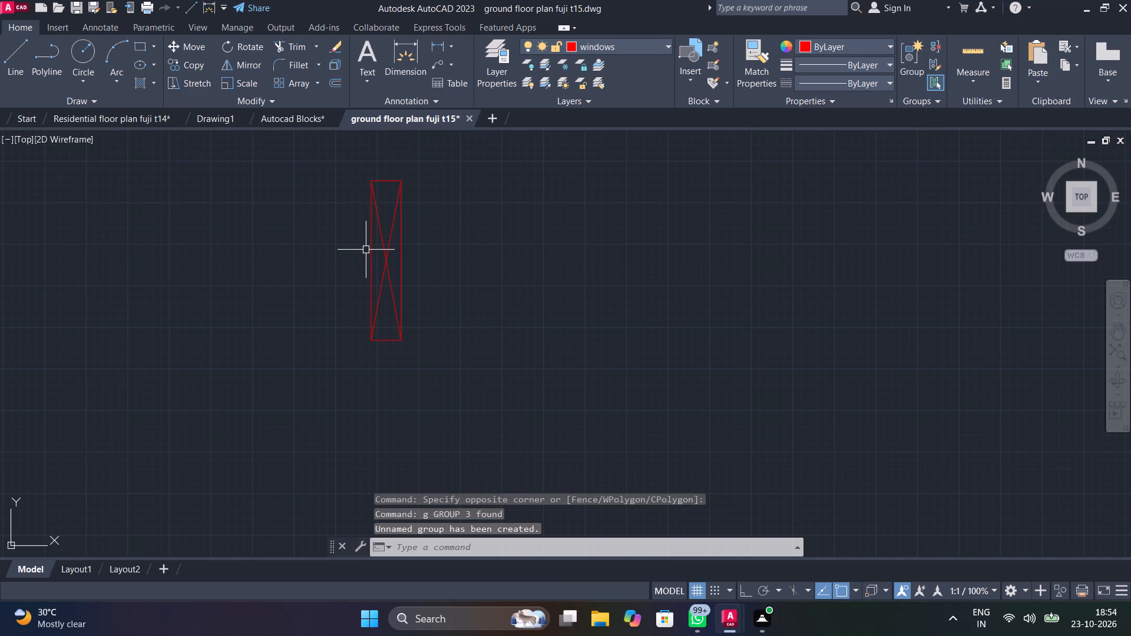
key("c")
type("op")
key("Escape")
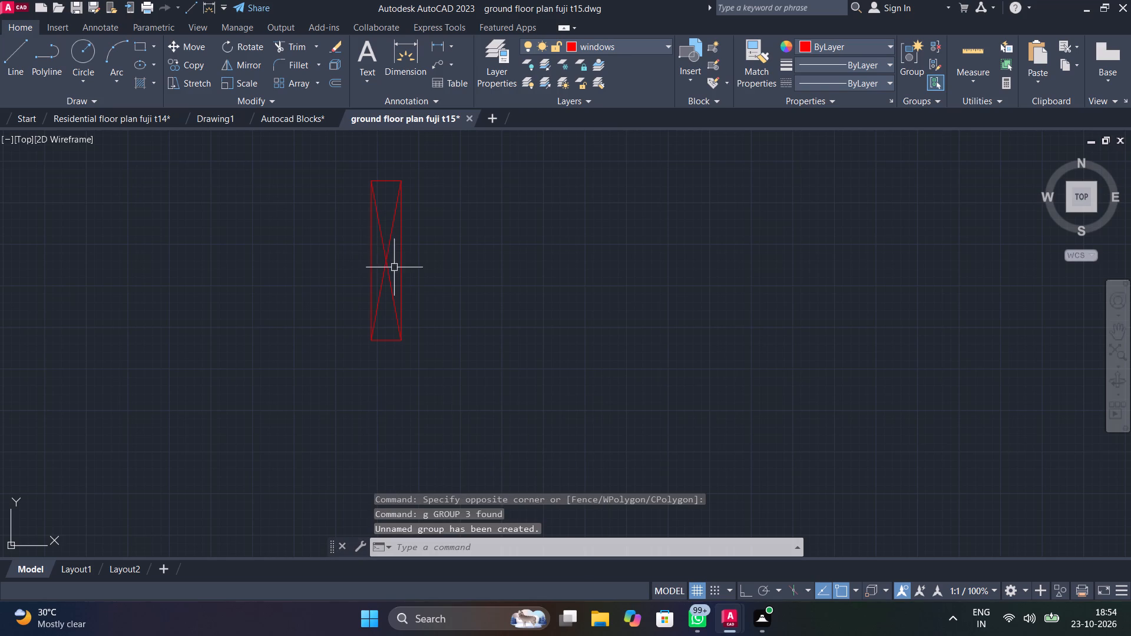
Copy the window group from its west edge midpoint onto the west wall, behind the northwest bedroom's bed.
left_click(391, 279)
type("copo")
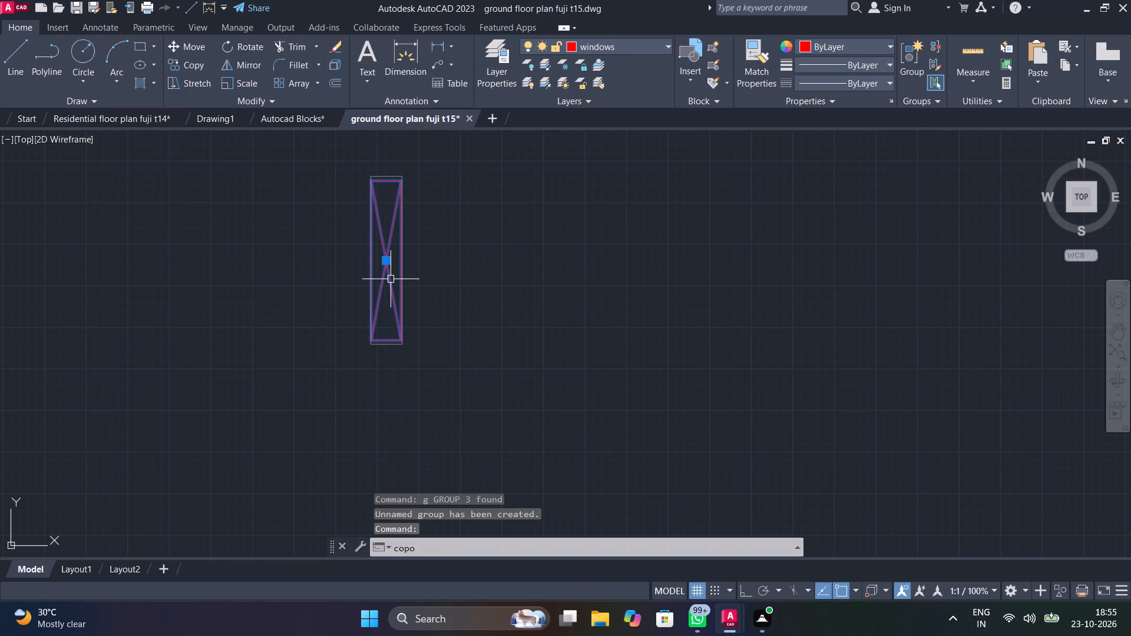
left_click(430, 455)
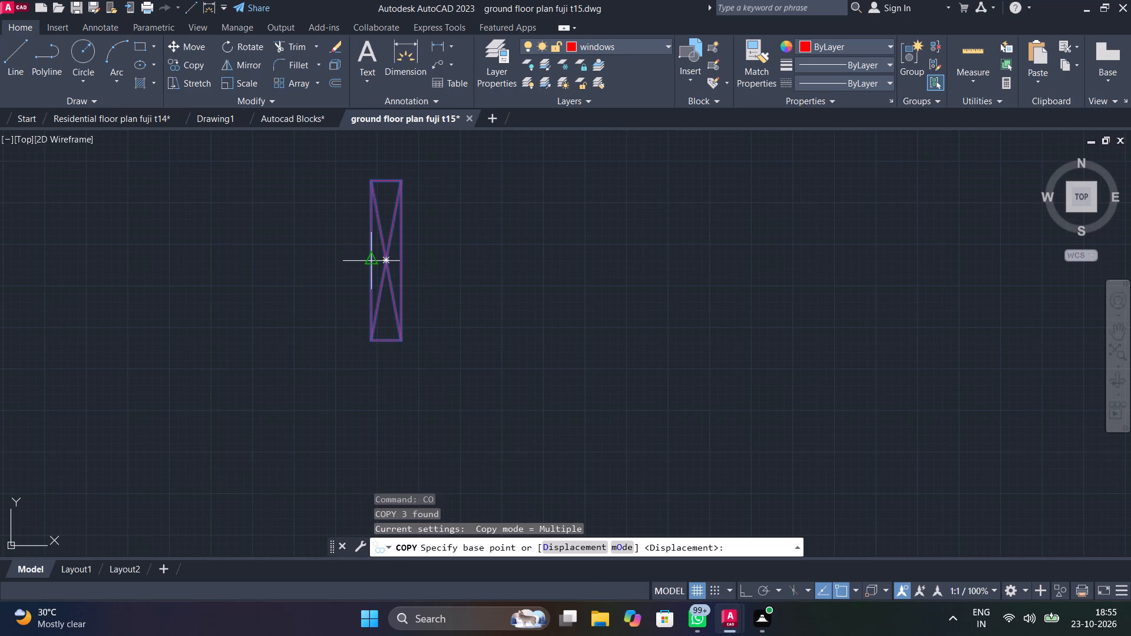
left_click(369, 259)
scroll(434, 279, "down", 5)
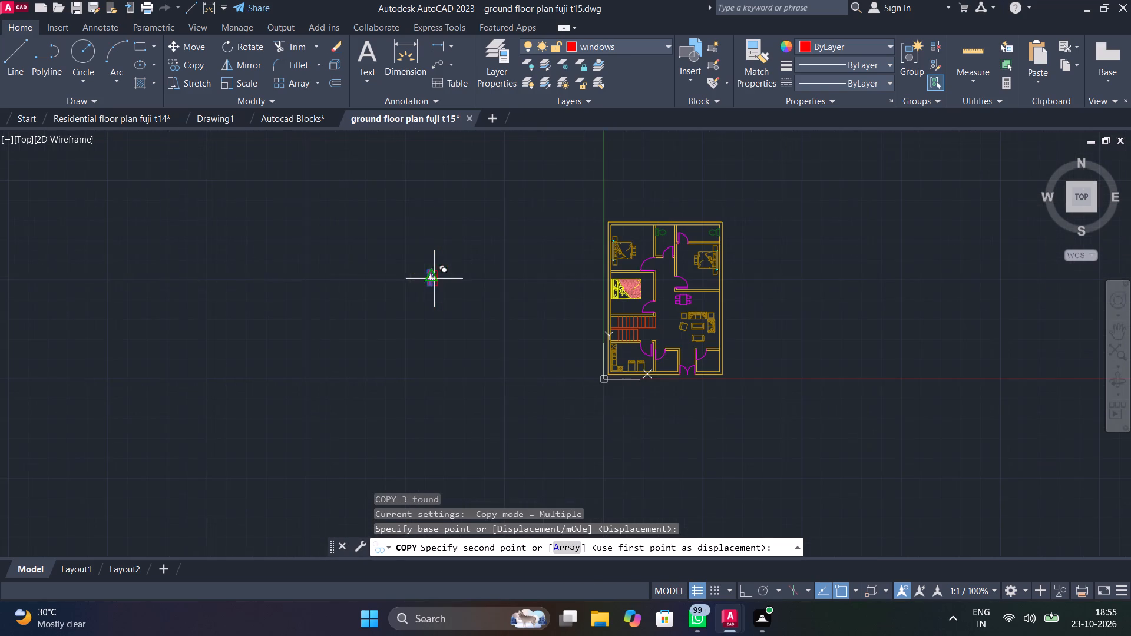
scroll(600, 302, "up", 4)
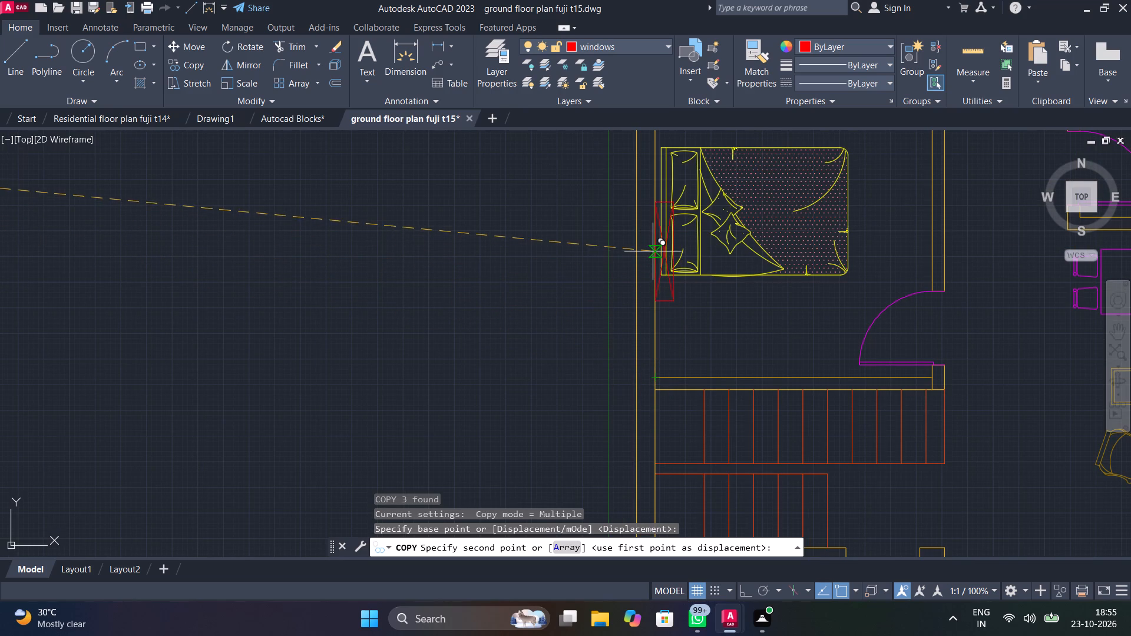
middle_click_drag(653, 247, 650, 307)
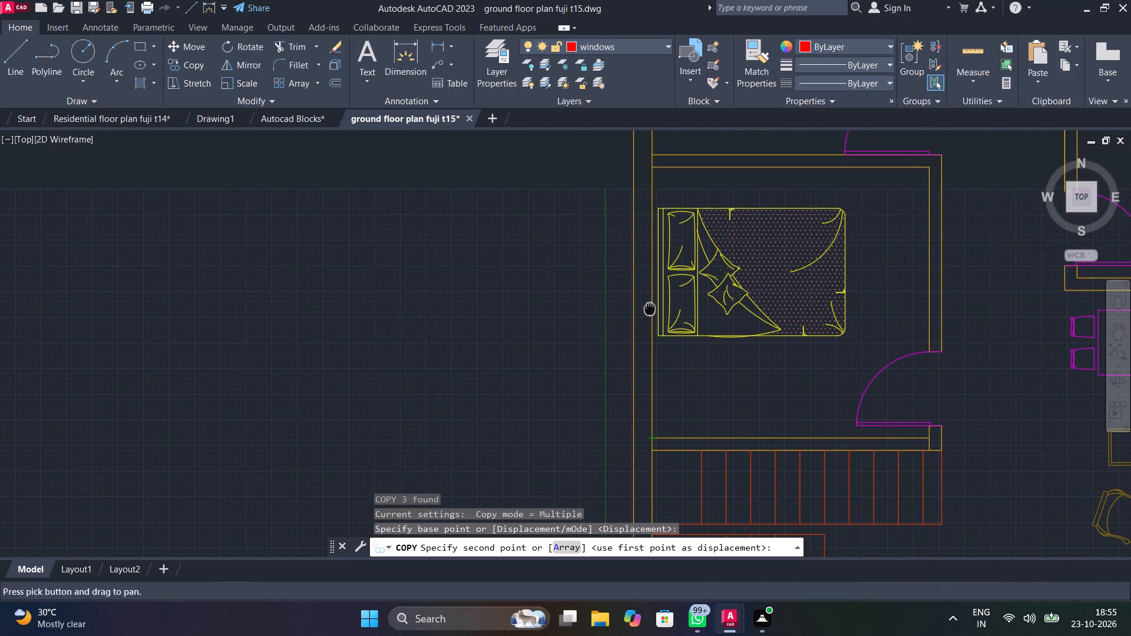
middle_click_drag(650, 317, 612, 579)
scroll(639, 464, "down", 1)
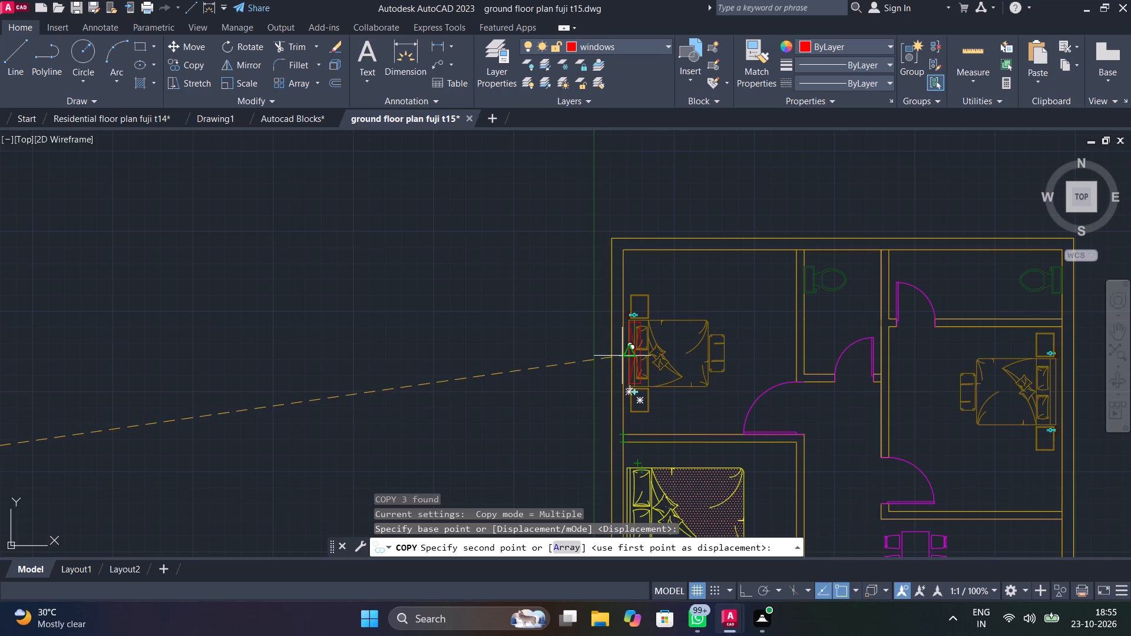
scroll(613, 353, "up", 3)
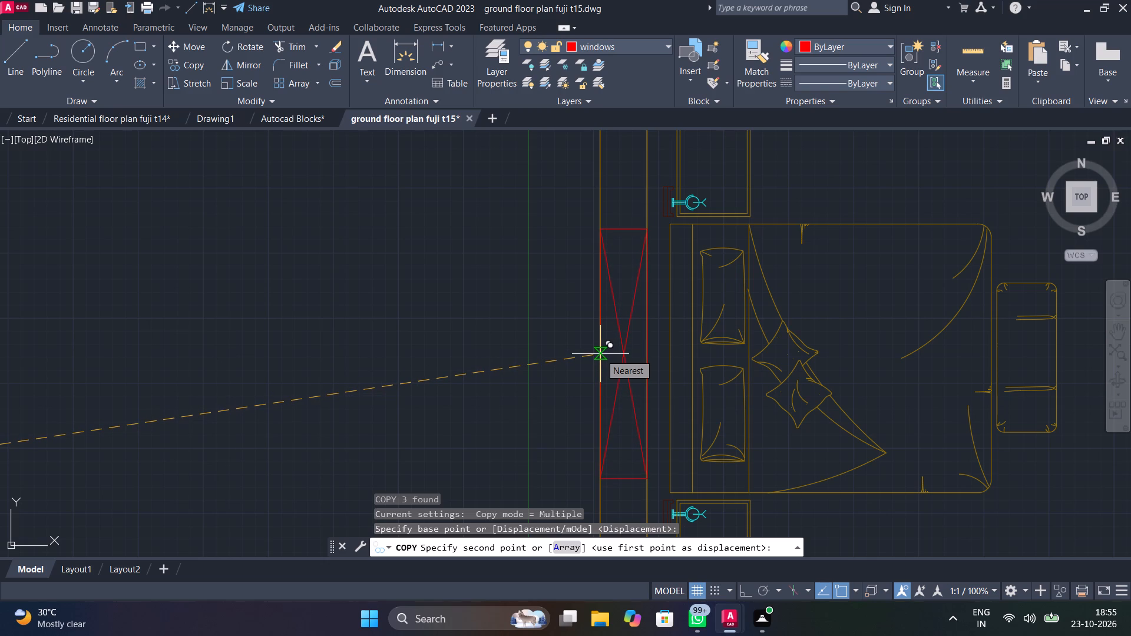
left_click(600, 354)
middle_click_drag(540, 365, 587, 256)
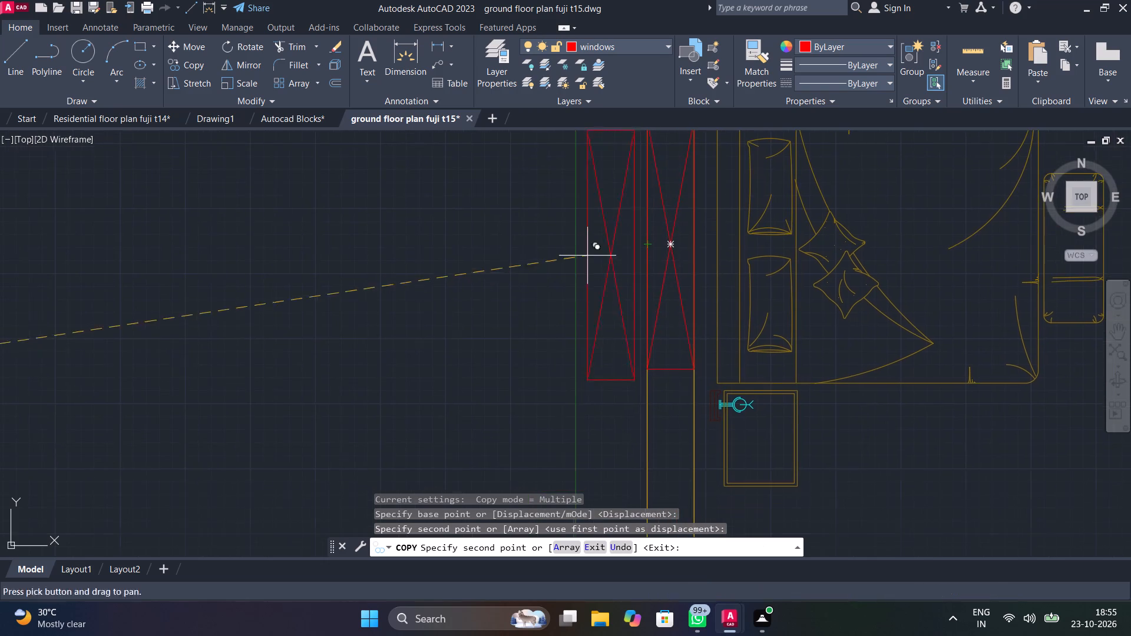
scroll(591, 316, "down", 4)
middle_click_drag(587, 398, 620, 284)
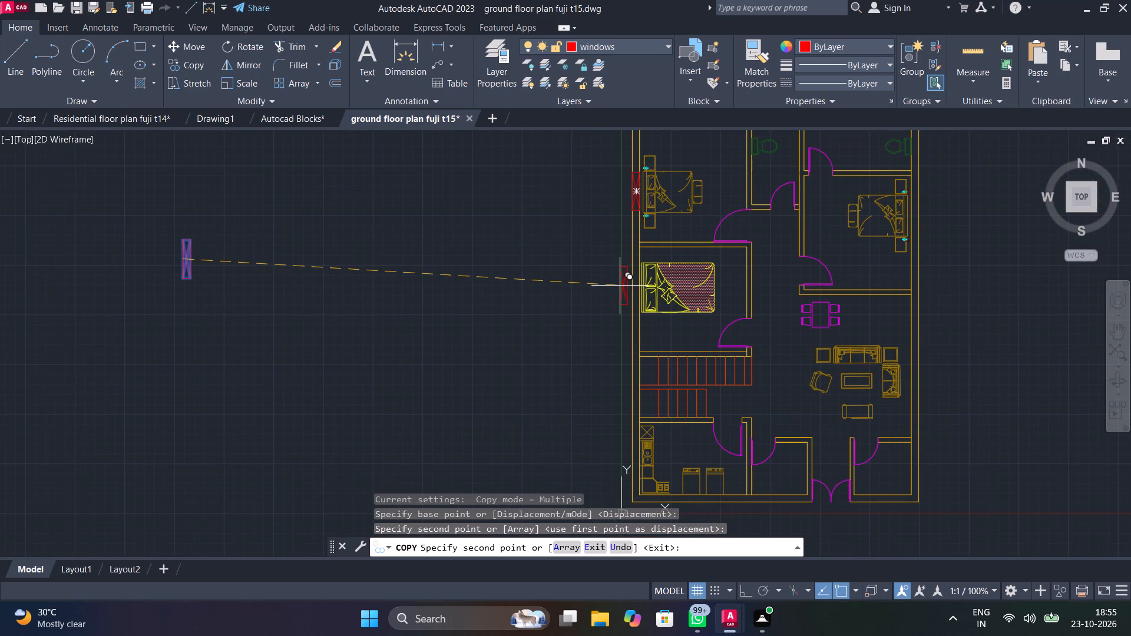
key("Escape")
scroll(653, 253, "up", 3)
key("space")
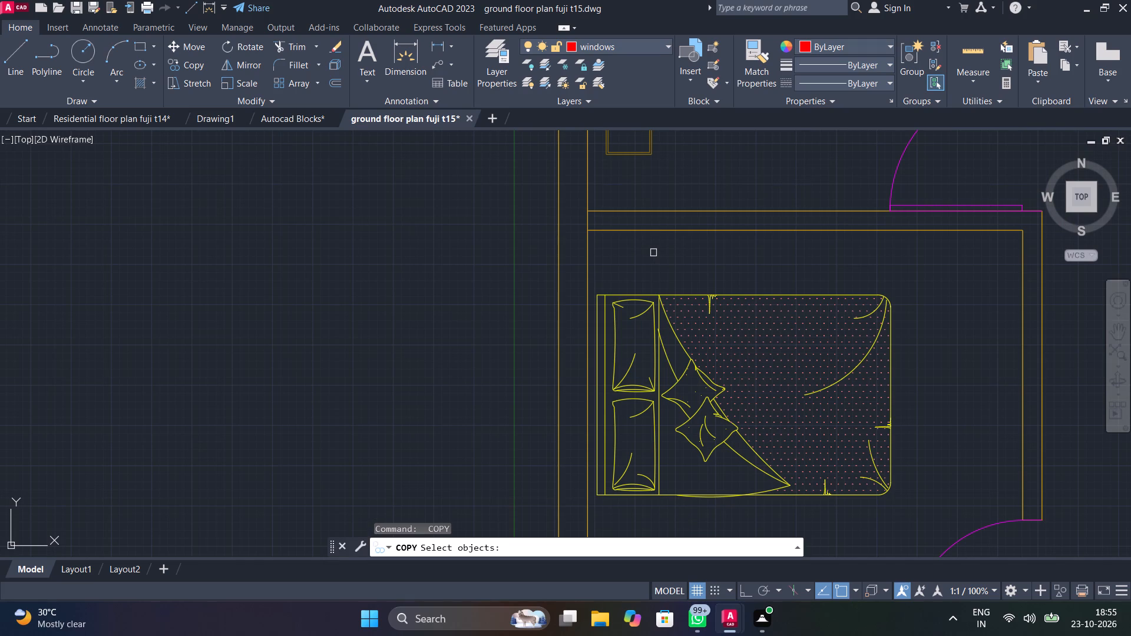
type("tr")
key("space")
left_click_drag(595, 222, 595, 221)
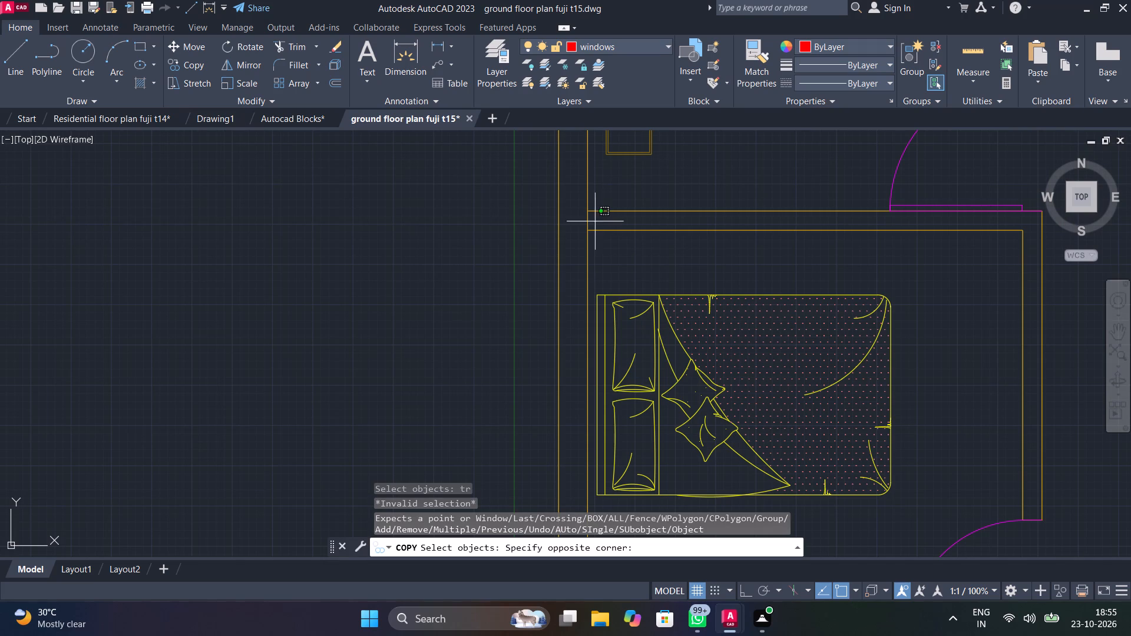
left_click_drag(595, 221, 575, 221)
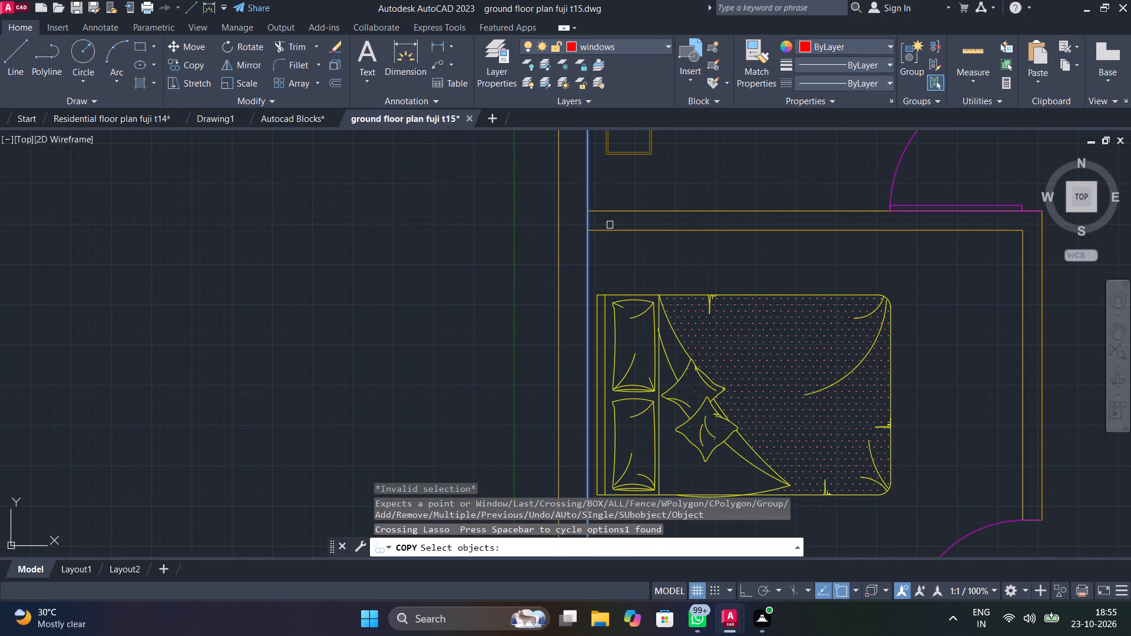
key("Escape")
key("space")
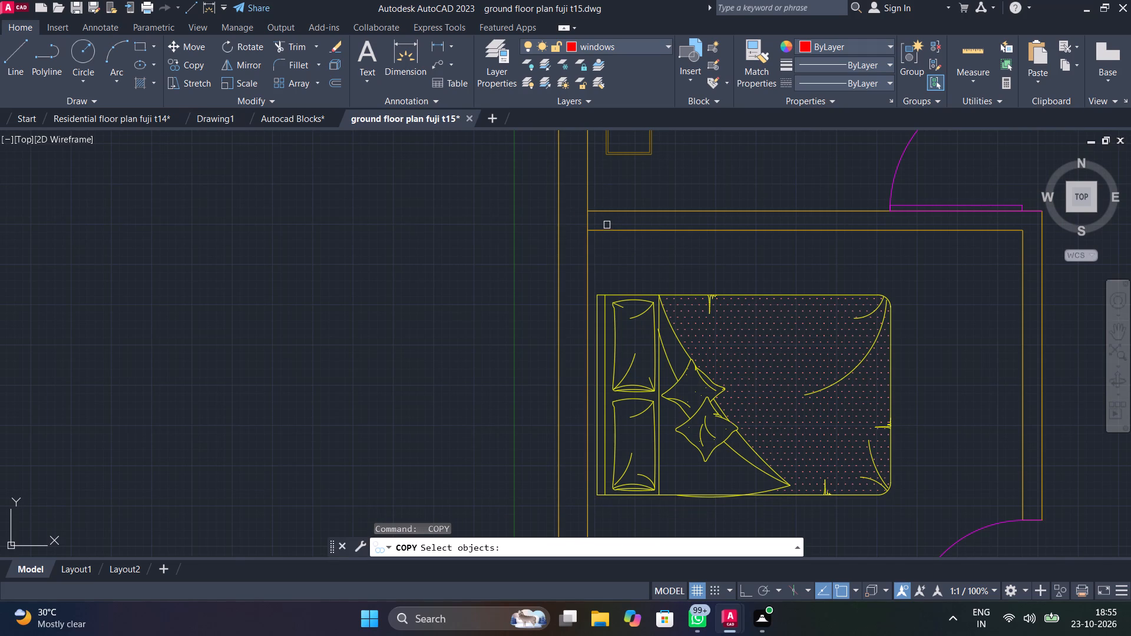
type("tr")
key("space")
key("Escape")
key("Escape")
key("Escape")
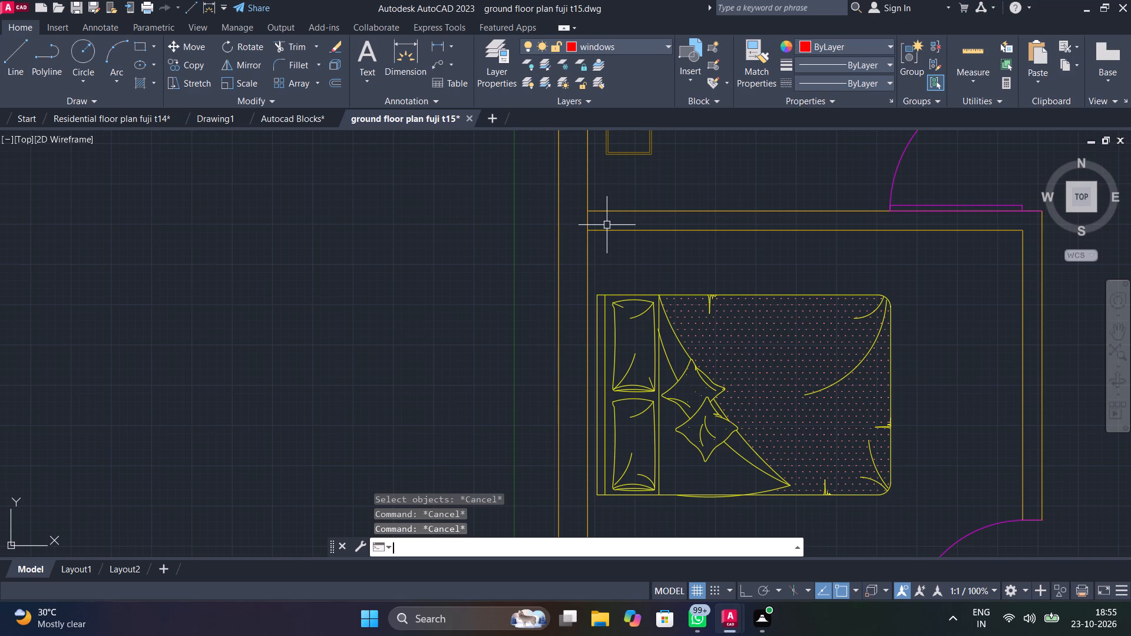
Trim the west wall's inner line where the partition between the two west bedrooms meets it.
type("tr")
key("space")
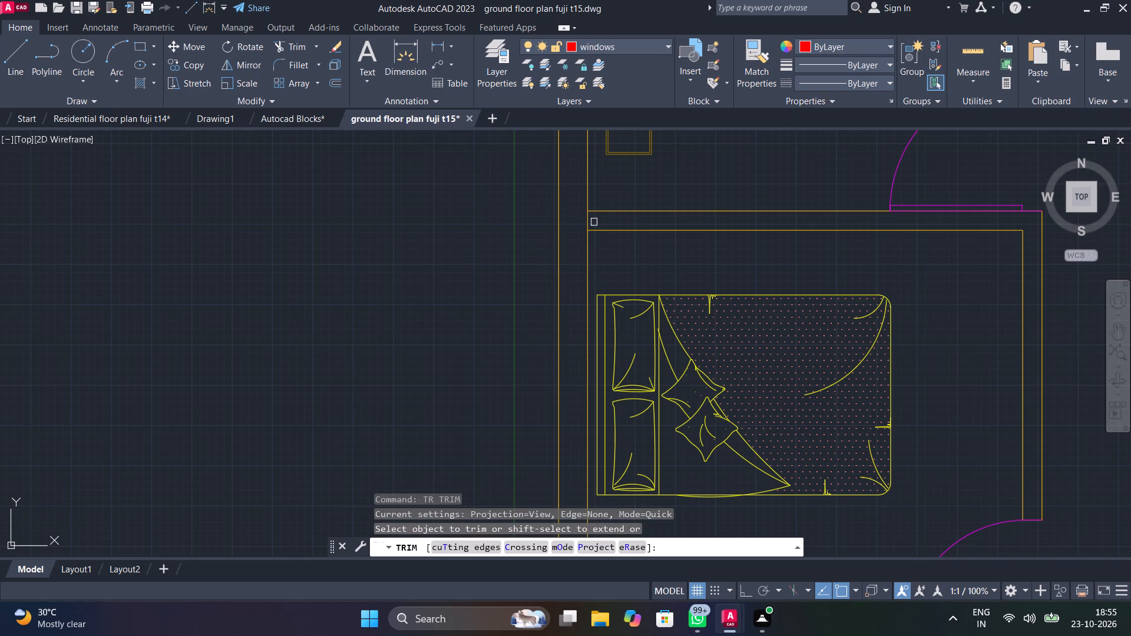
left_click(584, 222)
key("Escape")
Copy the northwest bedroom's window, based at its east edge midpoint, onto the west wall beside the yellow bed.
middle_click_drag(582, 311, 585, 344)
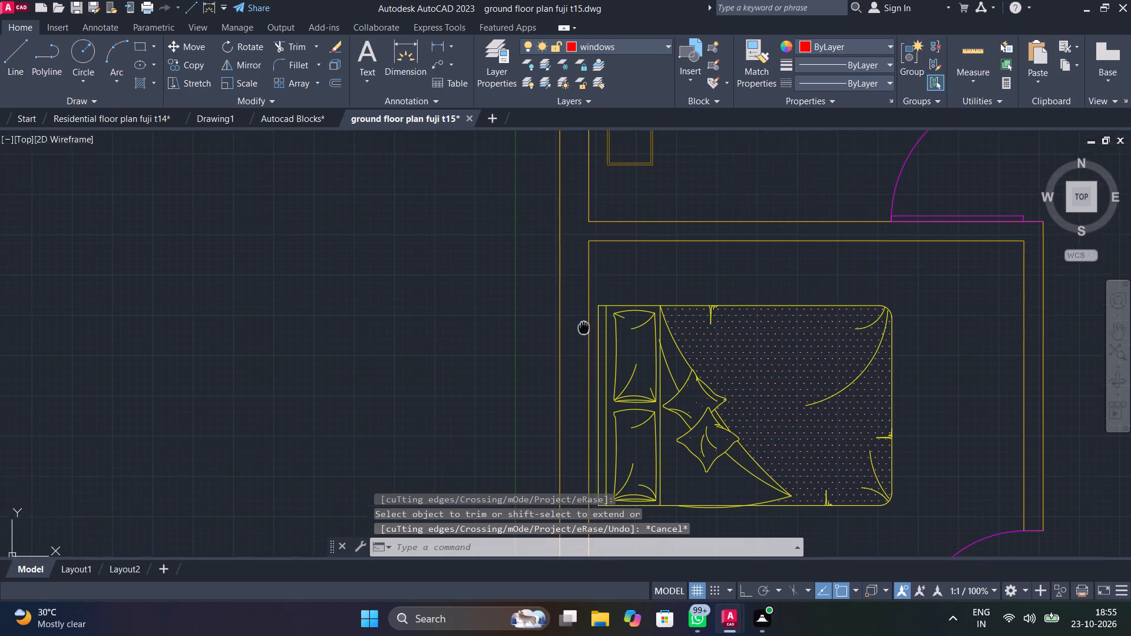
middle_click_drag(585, 344, 588, 407)
left_click(581, 175)
middle_click_drag(593, 223, 599, 386)
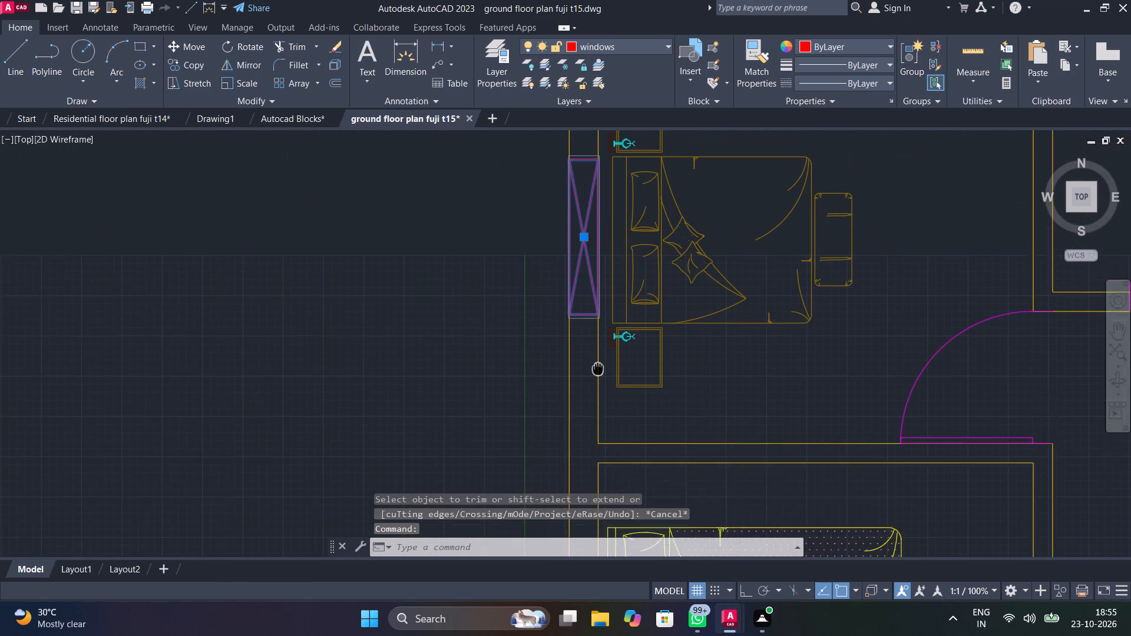
middle_click_drag(599, 386, 599, 392)
type("cop")
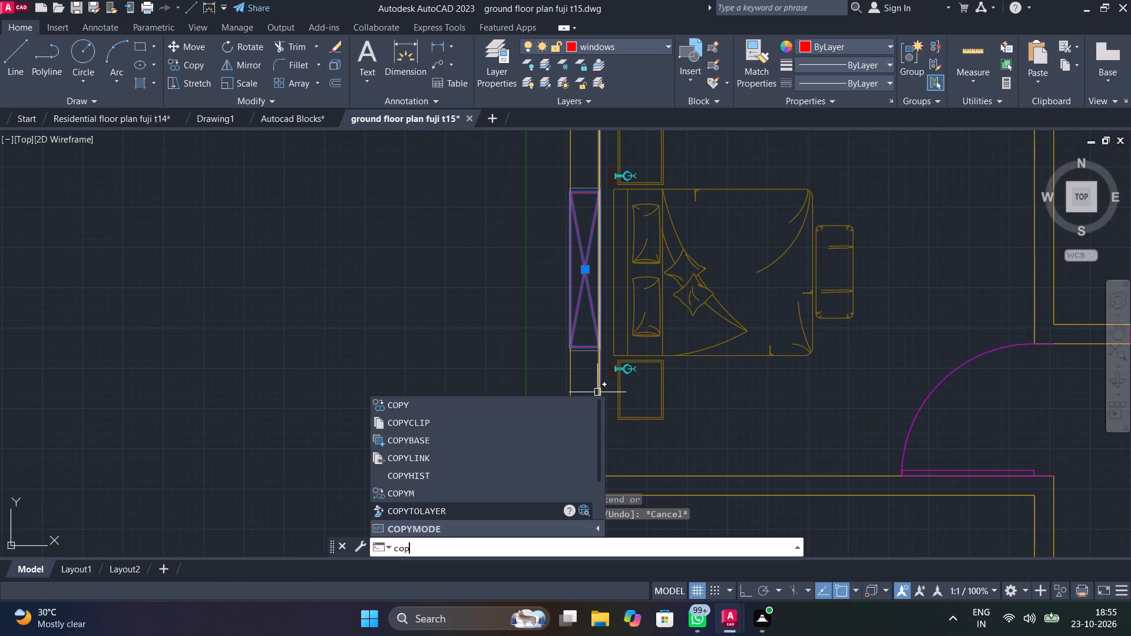
left_click(409, 409)
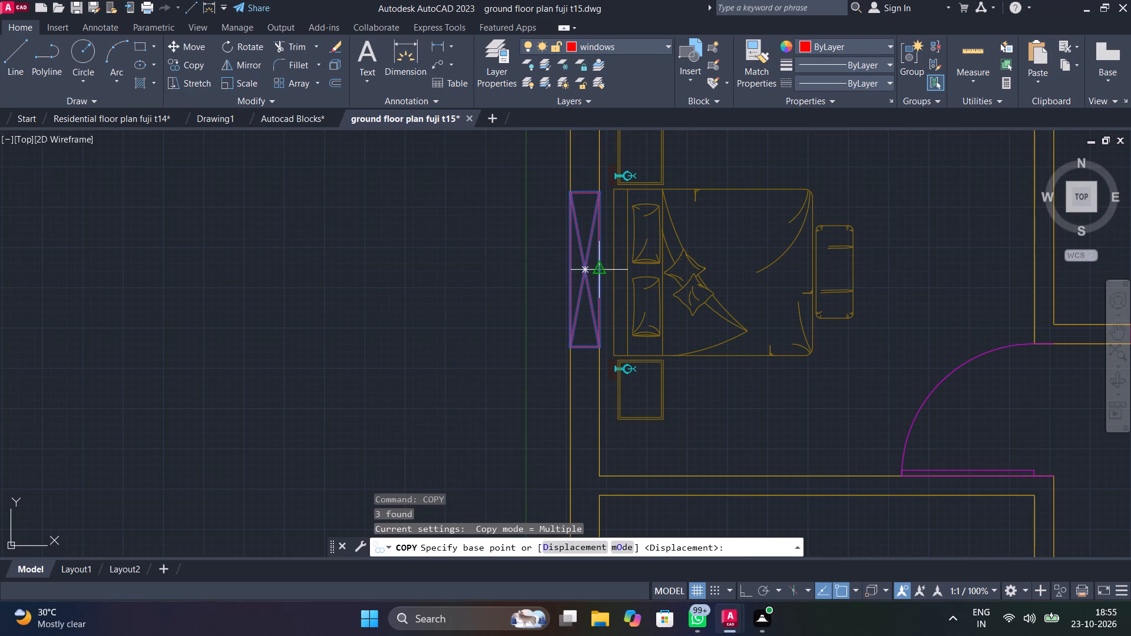
left_click(595, 270)
middle_click_drag(590, 360, 593, 198)
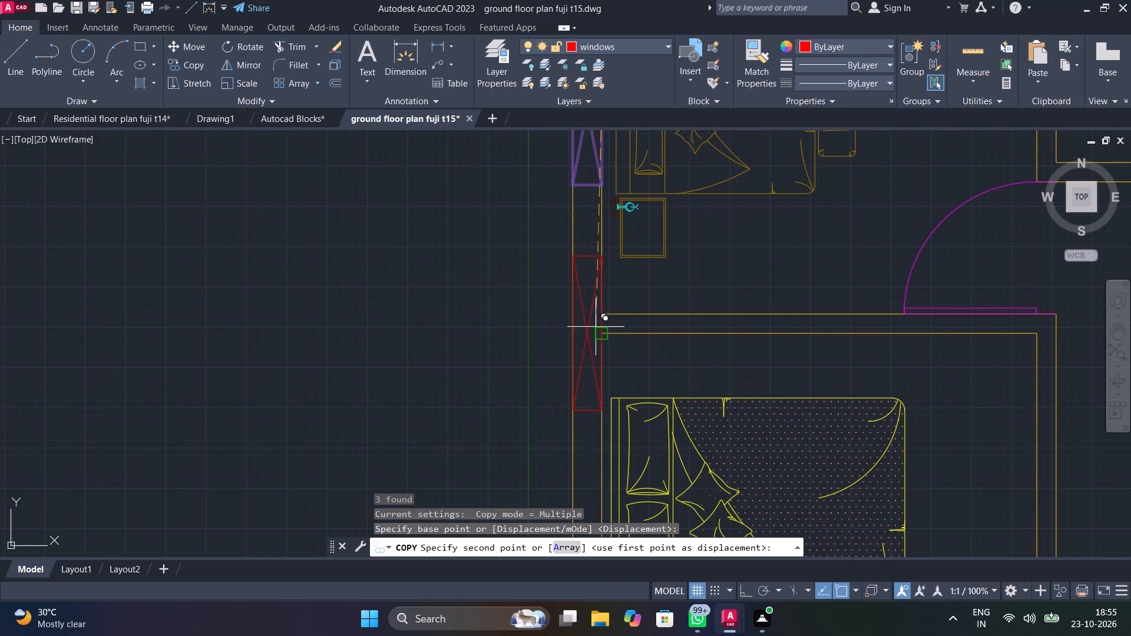
middle_click_drag(596, 377, 629, 122)
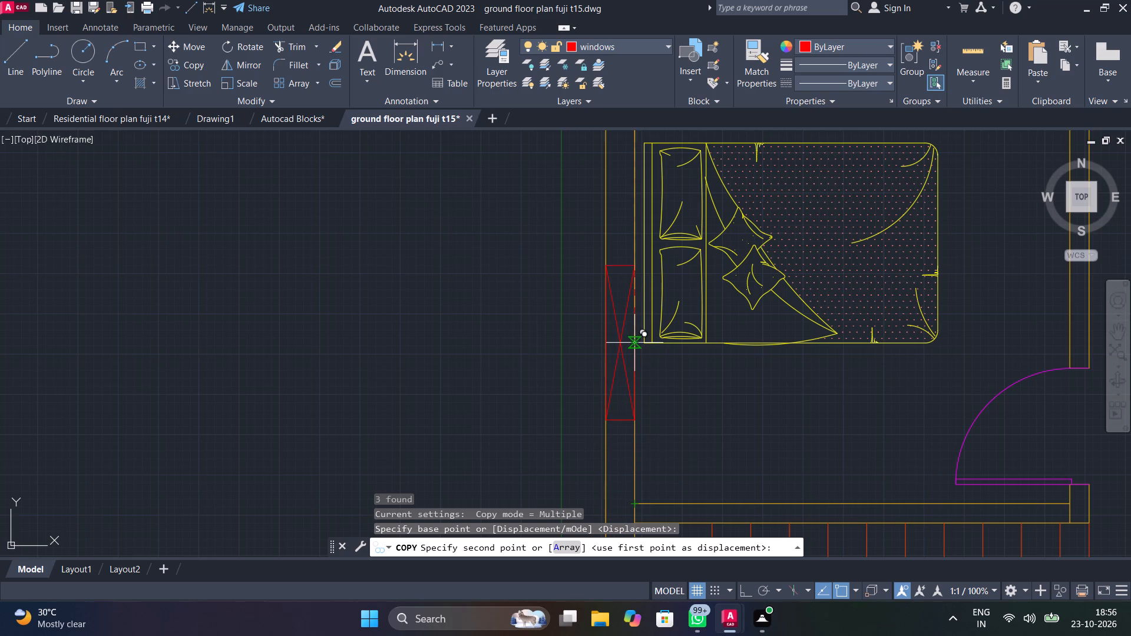
middle_click_drag(635, 350, 640, 245)
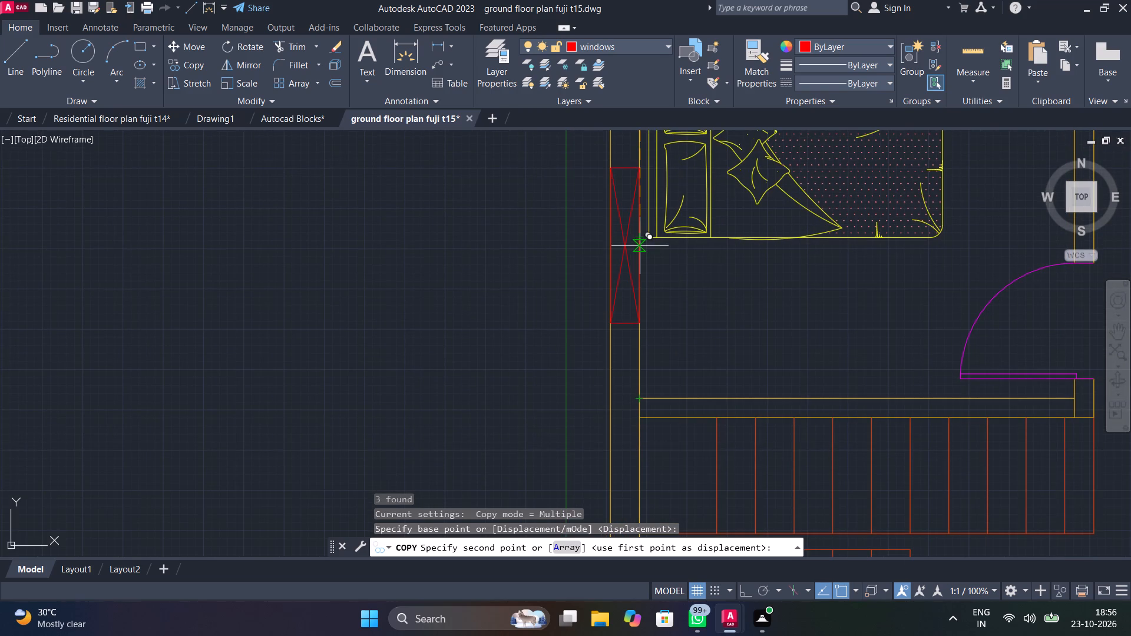
middle_click_drag(638, 234, 618, 303)
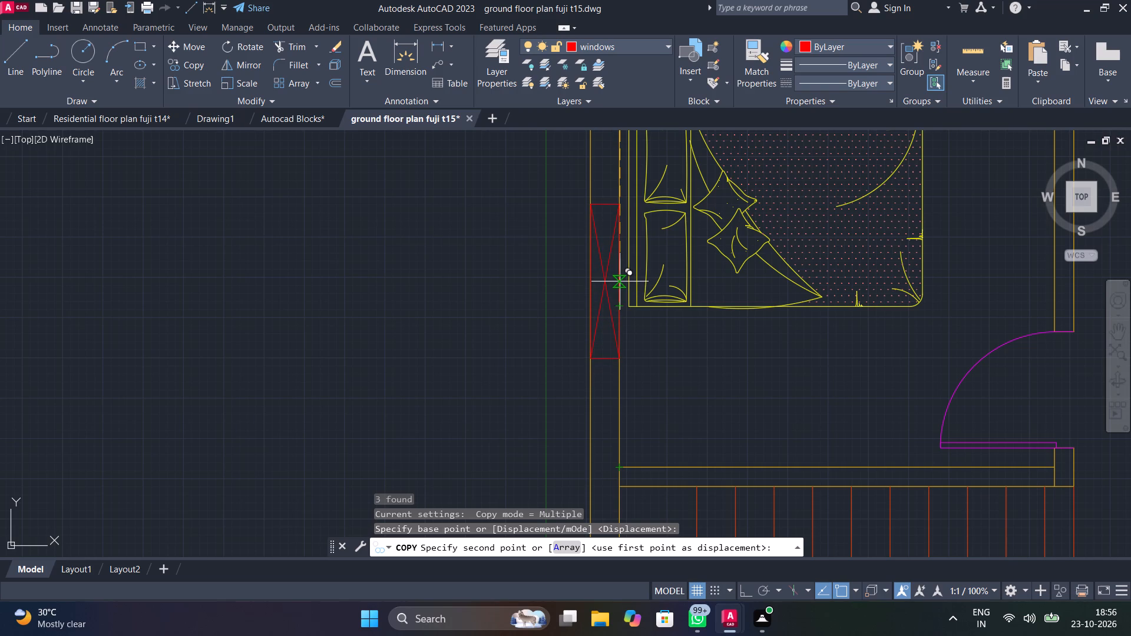
left_click(620, 281)
Place another copy of the window on the west wall beside the lower staircase flight.
scroll(505, 336, "down", 4)
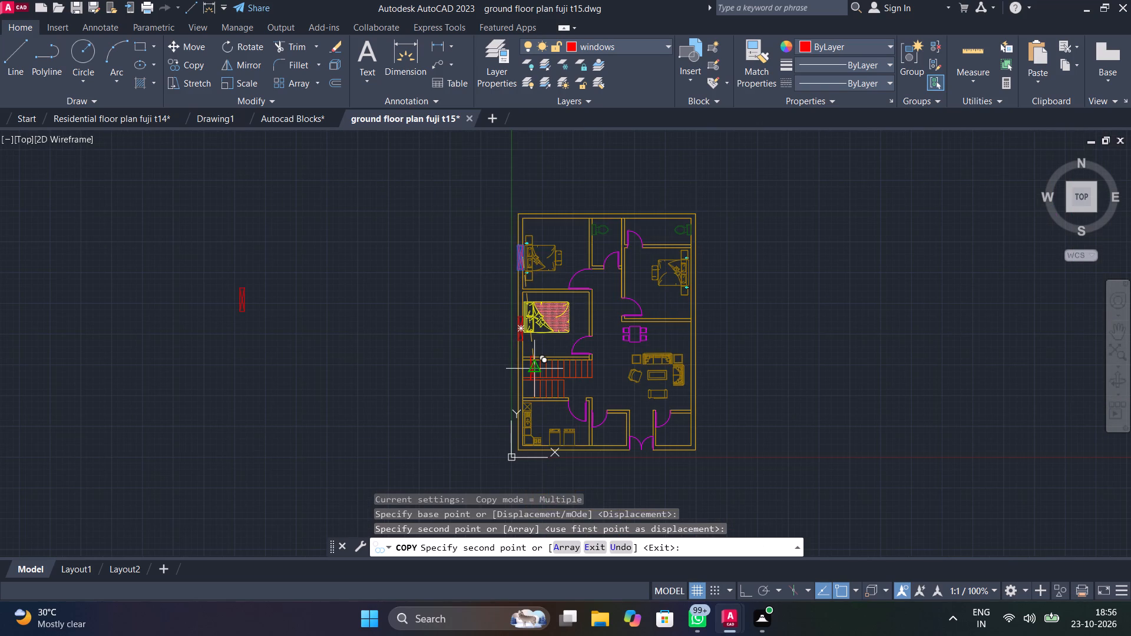
middle_click_drag(536, 396, 551, 276)
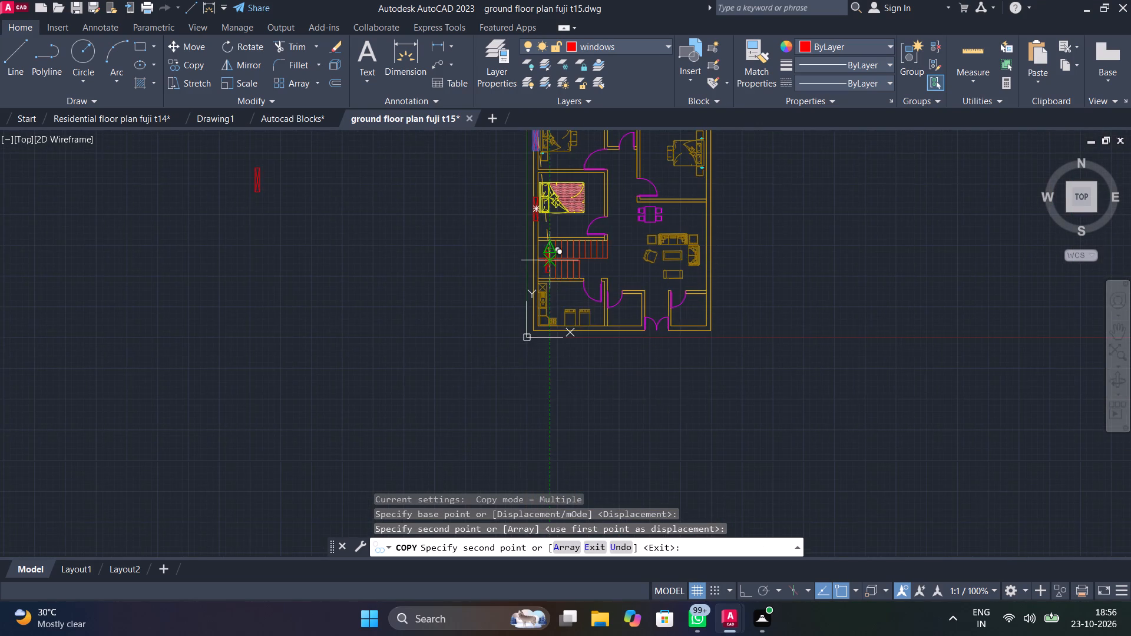
scroll(544, 259, "up", 3)
scroll(508, 303, "up", 4)
scroll(495, 296, "down", 3)
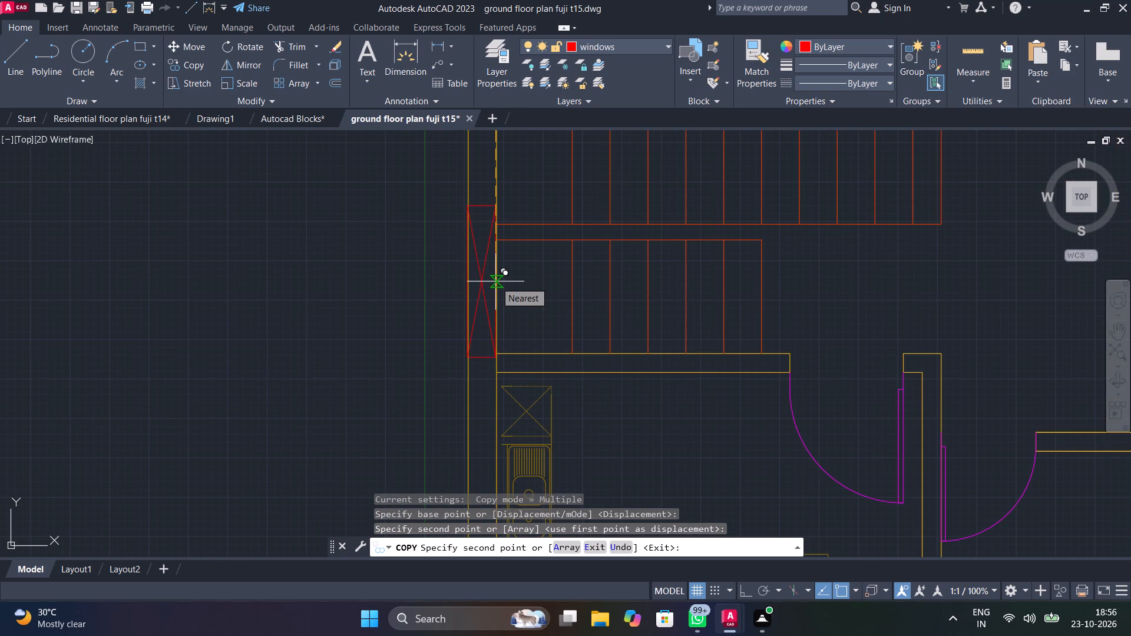
left_click(495, 281)
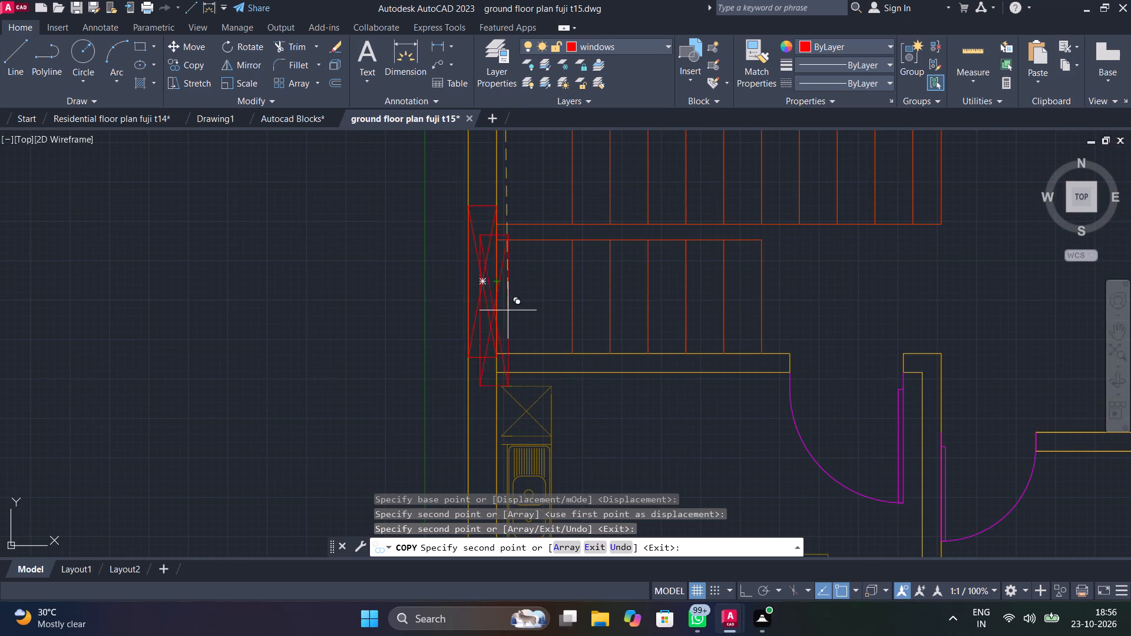
Place a copy of the window on the east wall of the northeast bedroom, beside the bed's southern nightstand.
scroll(515, 306, "down", 5)
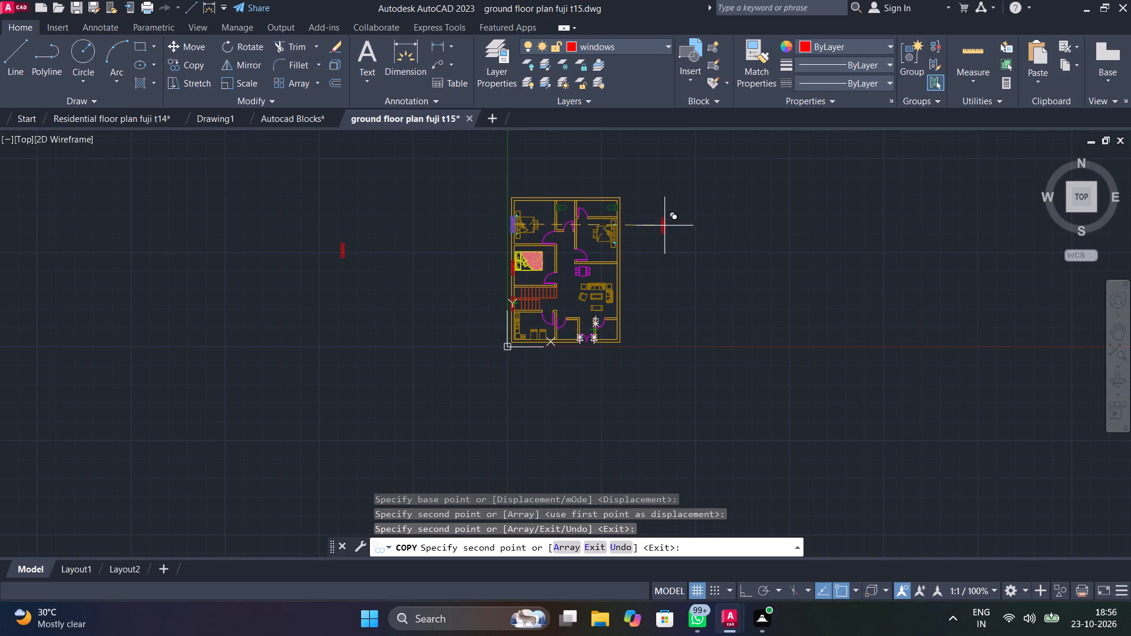
scroll(622, 243, "up", 1)
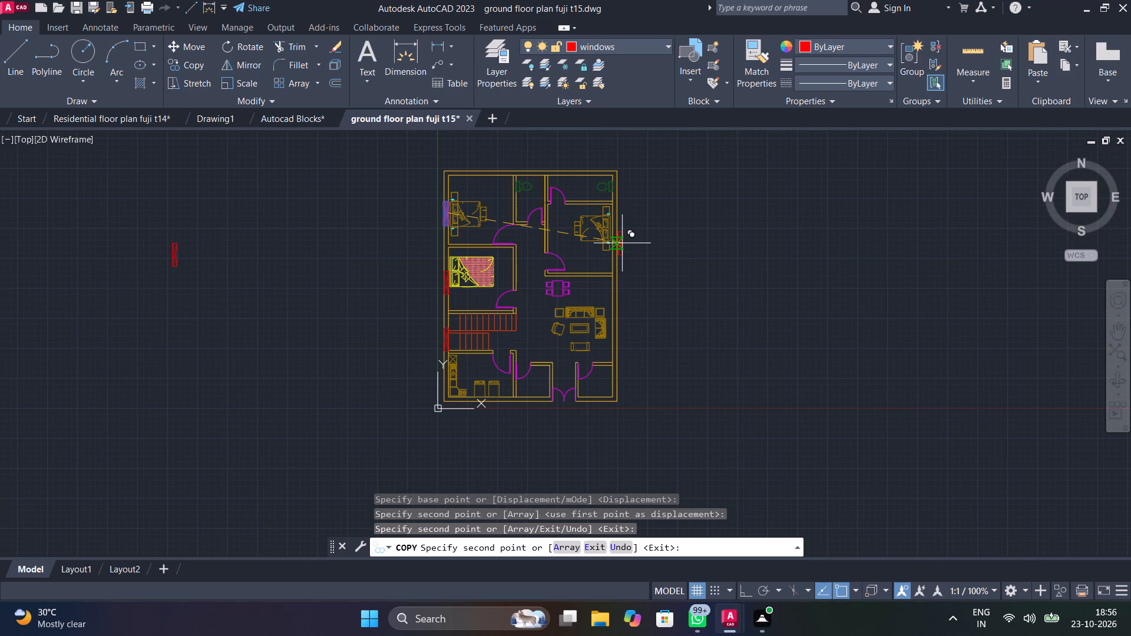
scroll(622, 243, "up", 3)
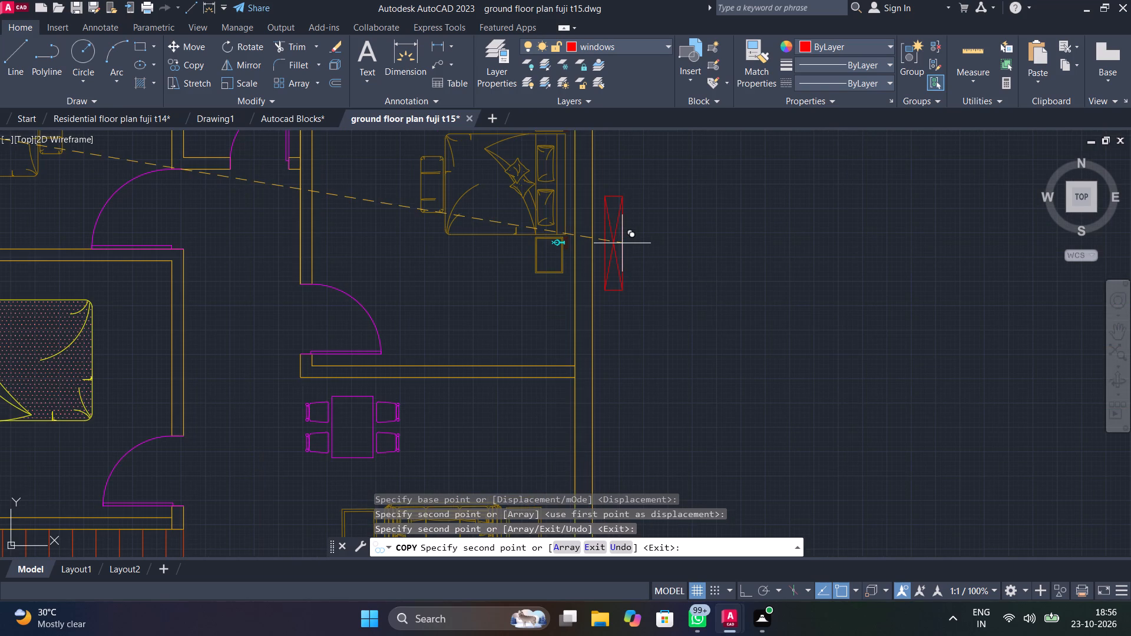
left_click(593, 238)
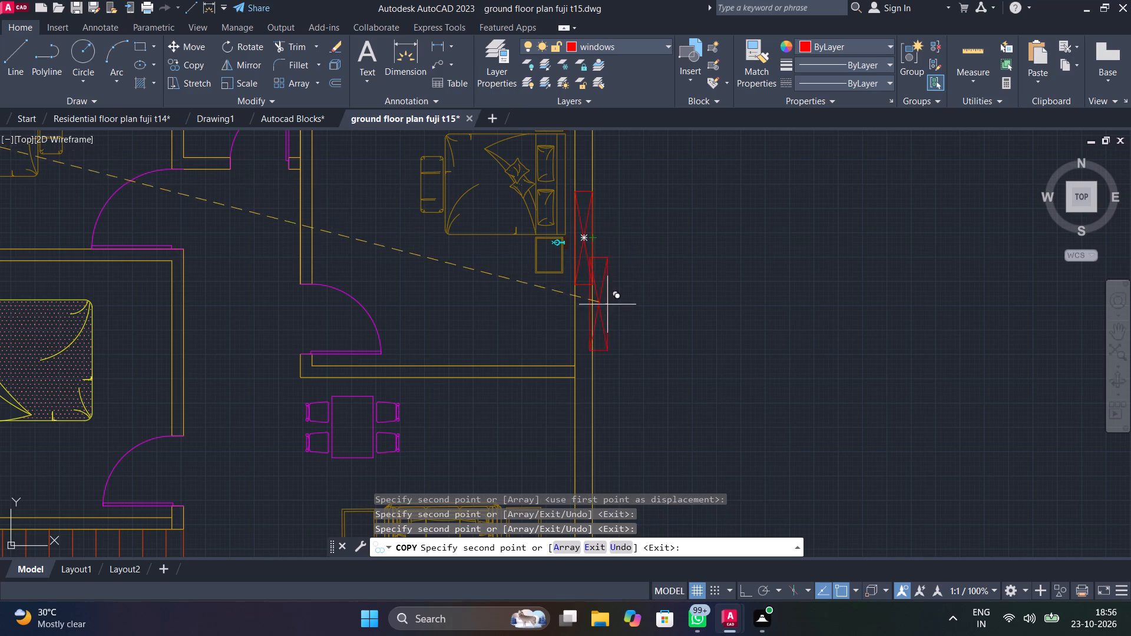
Place a copy of the window on the living area's east wall, beside the smaller sofa.
middle_click_drag(609, 305, 620, 193)
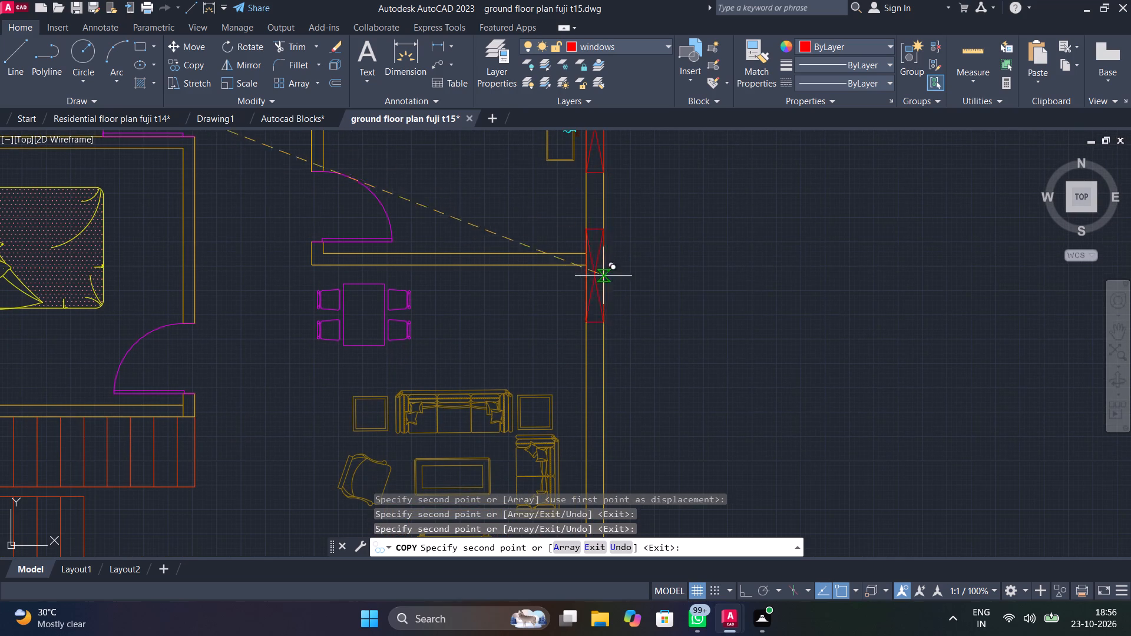
middle_click_drag(611, 282, 636, 144)
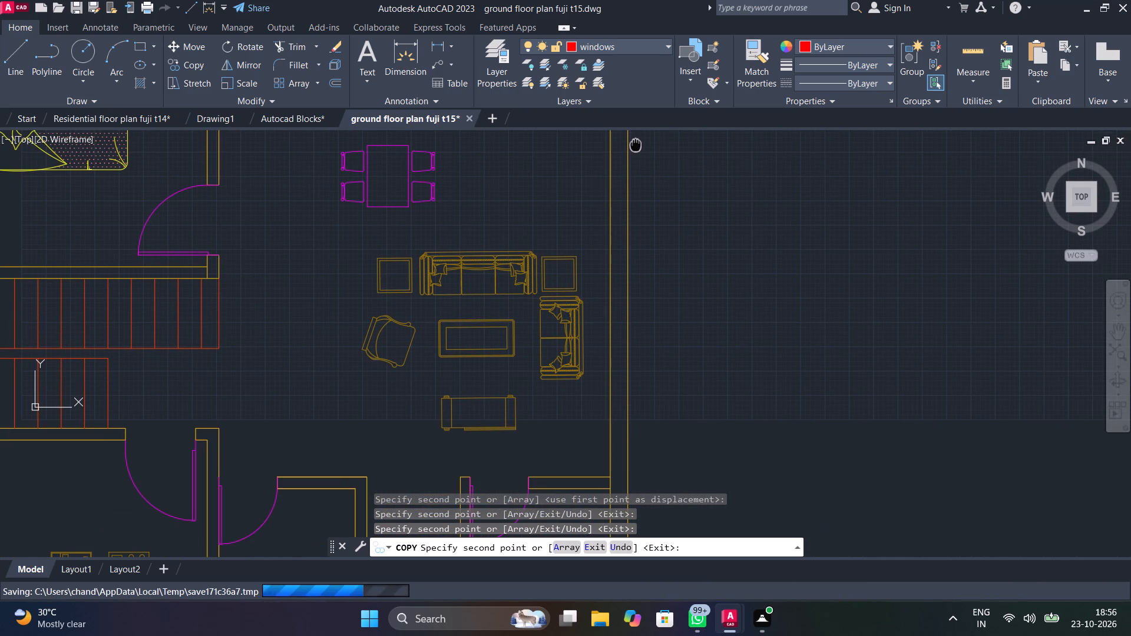
left_click(628, 276)
Place one more copy of the window in the empty space north of the northwest bedroom and end the copying.
scroll(720, 261, "down", 4)
middle_click_drag(727, 278, 723, 236)
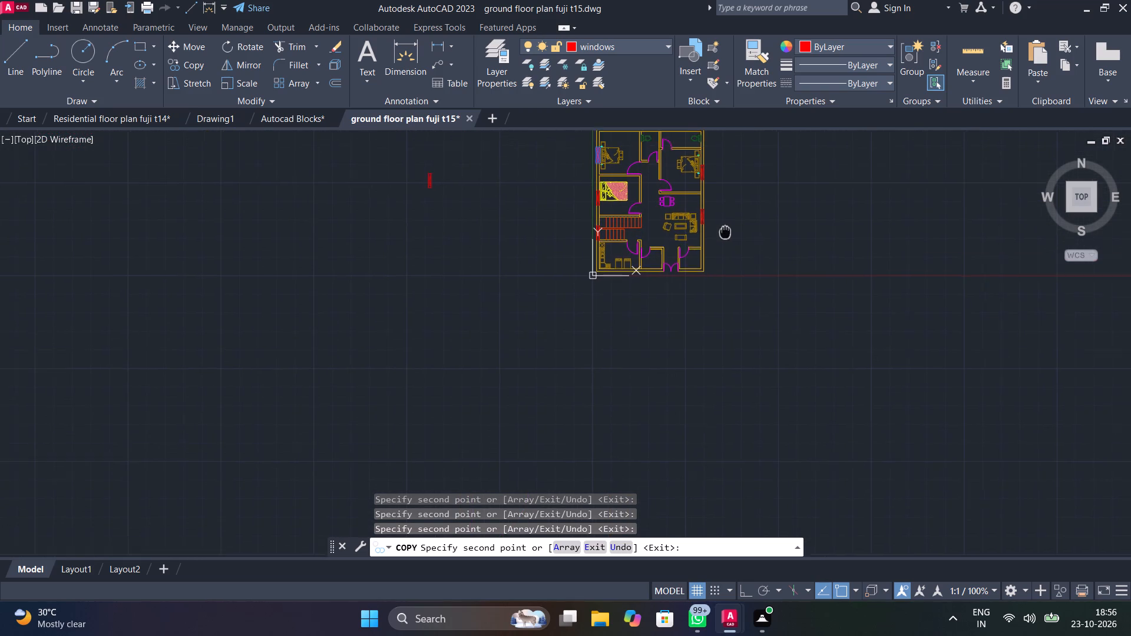
middle_click_drag(723, 236, 713, 399)
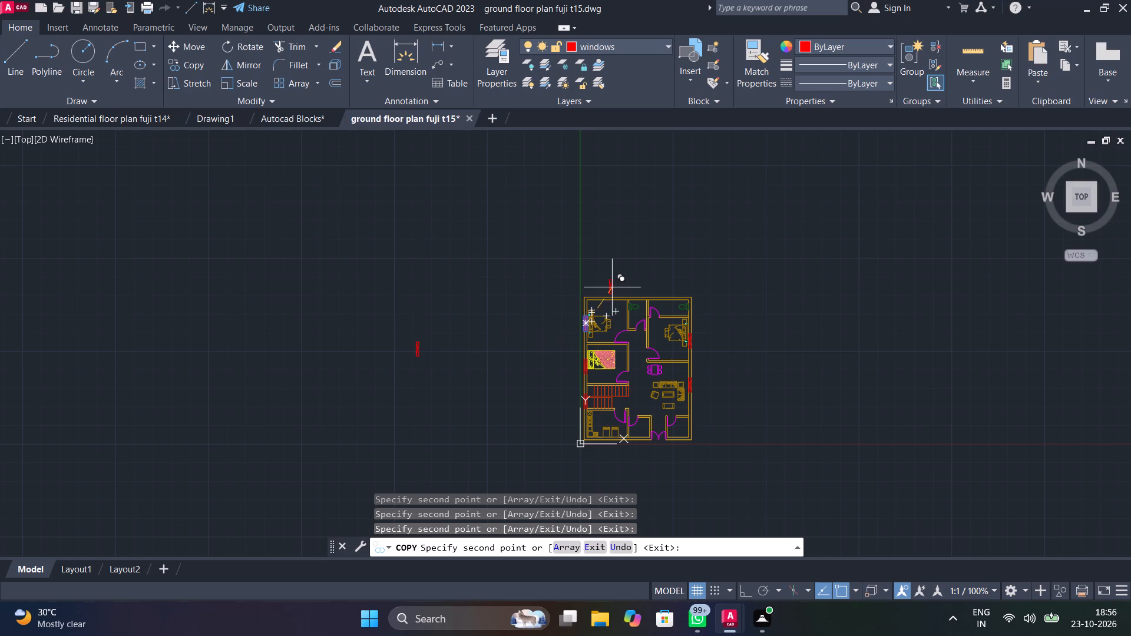
scroll(612, 287, "up", 4)
left_click(582, 270)
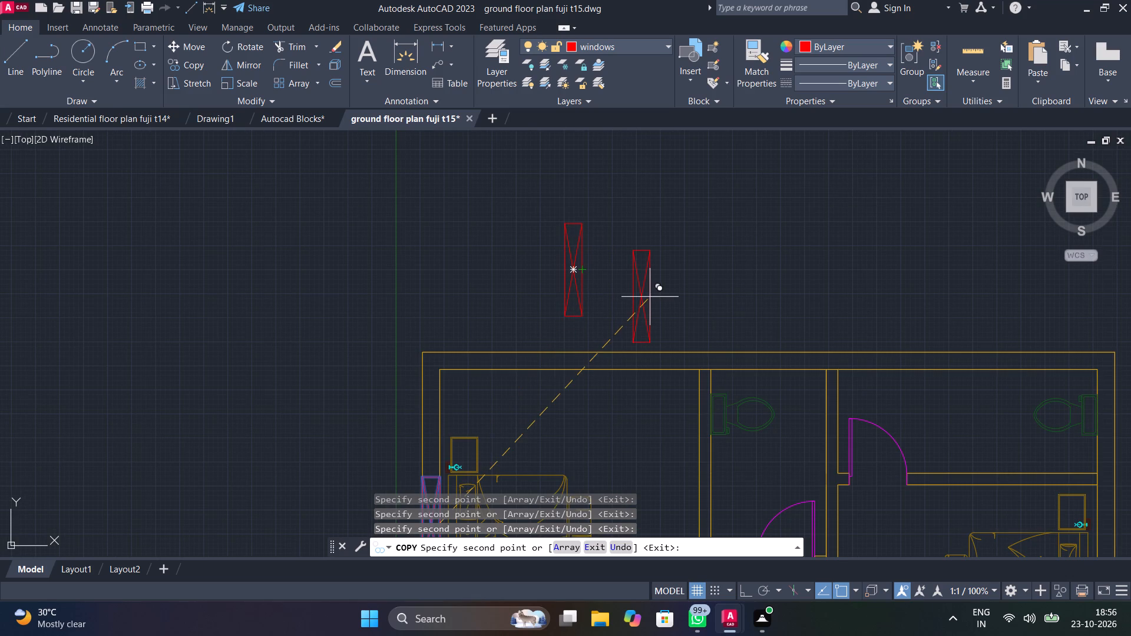
key("Escape")
Rotate the window copy north of the plan to 270° about its lower-left corner so it lies horizontally.
left_click(574, 293)
type("ro")
left_click(447, 462)
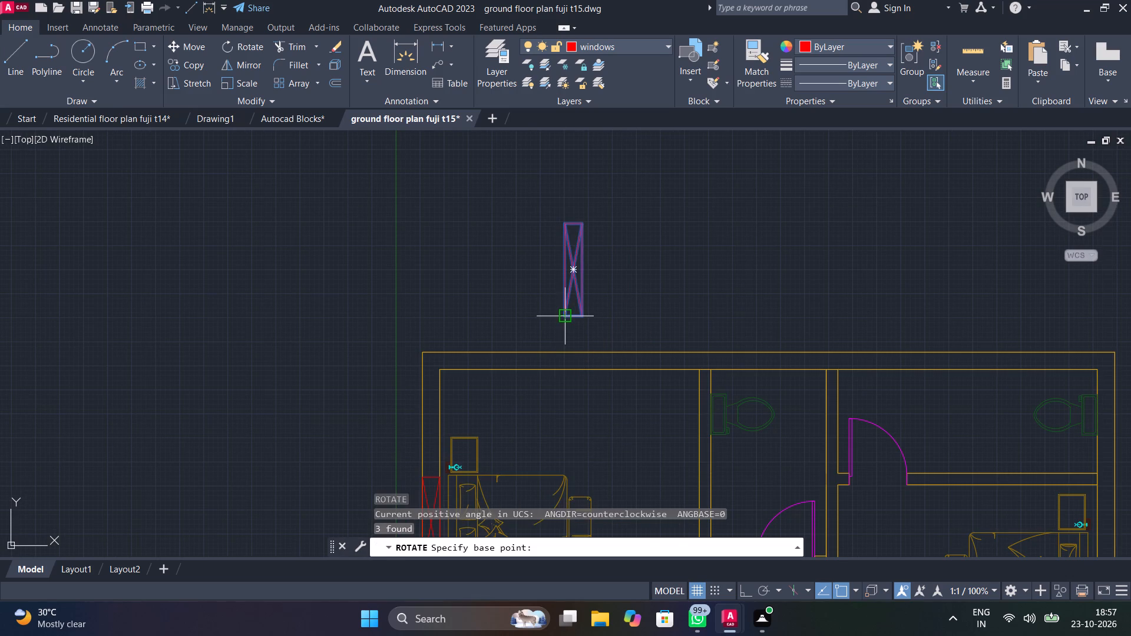
left_click(568, 315)
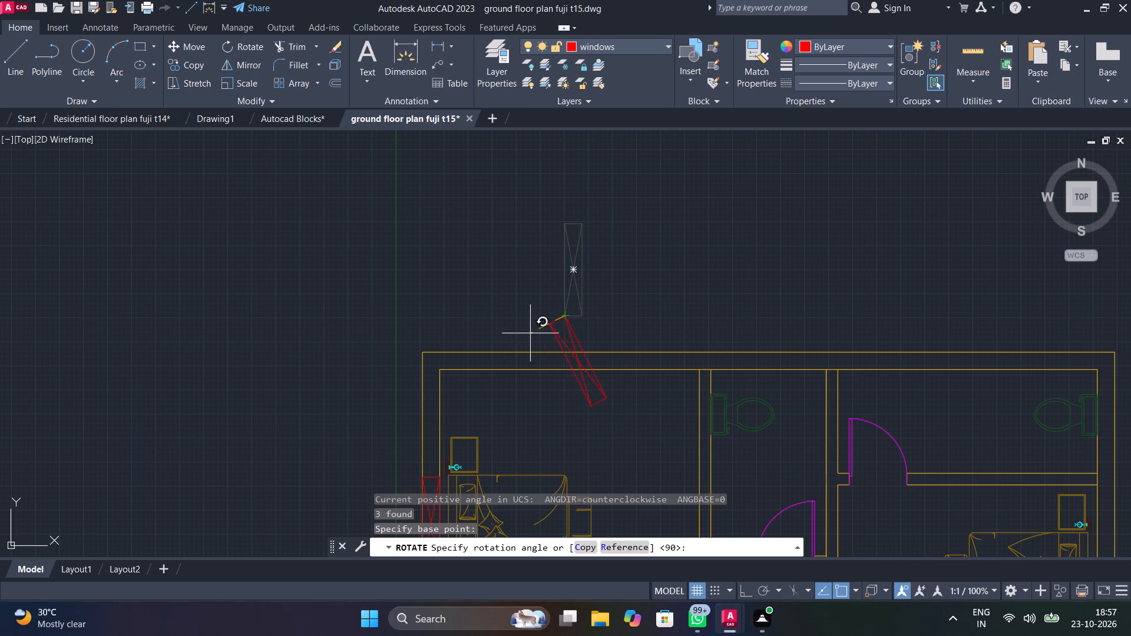
left_click(566, 335)
Move the horizontal window by its top edge midpoint onto the outer line of the northwest bedroom's north wall.
left_click(638, 333)
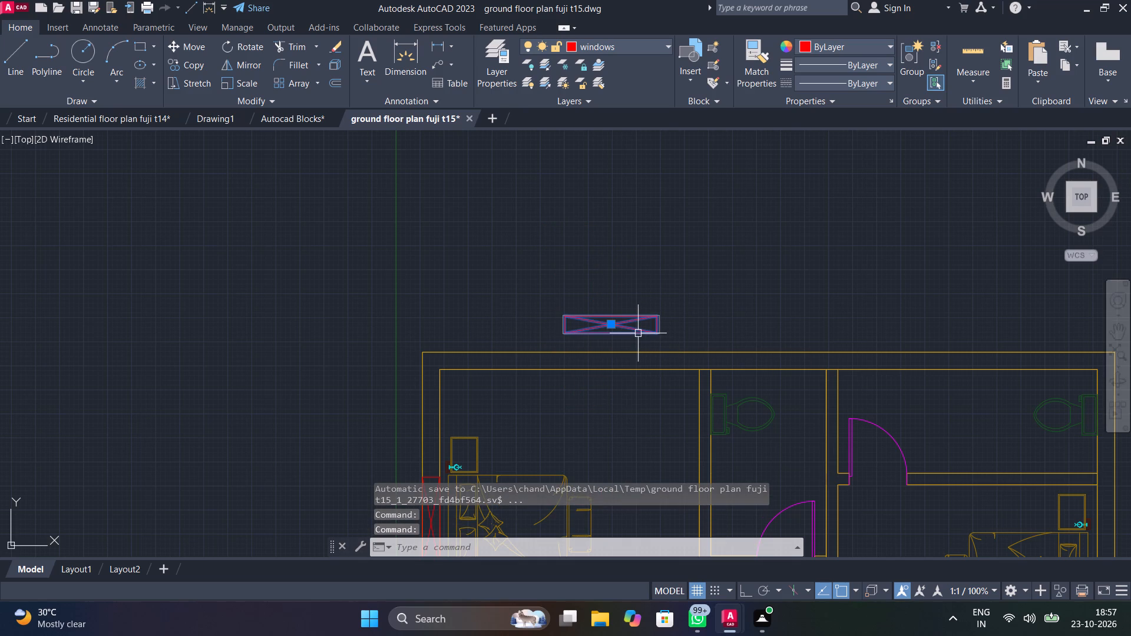
type("mo")
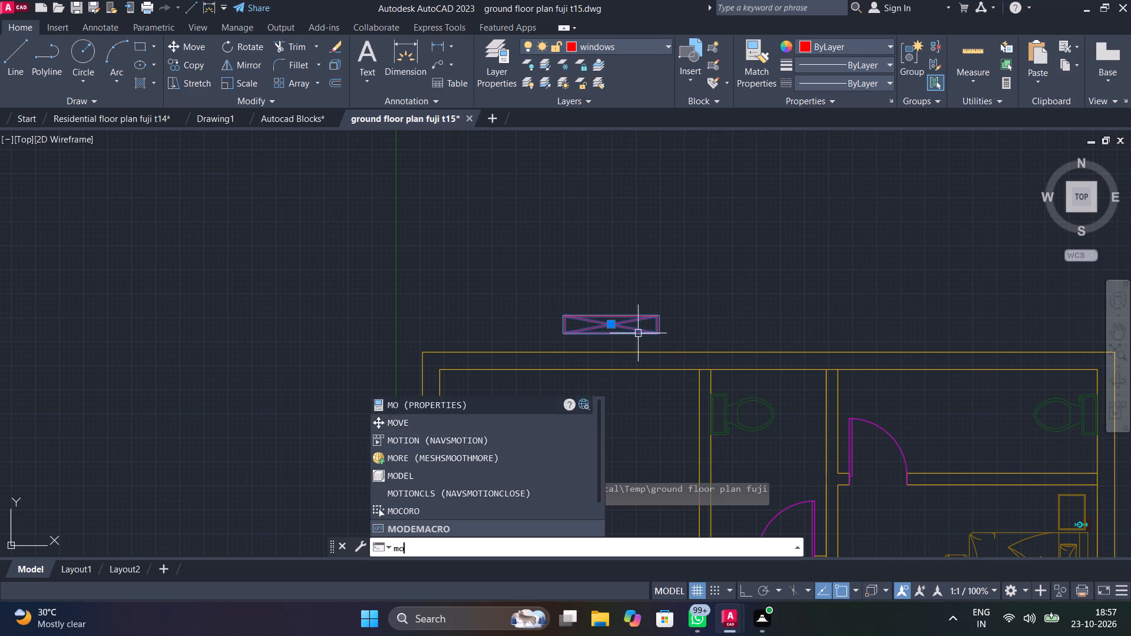
left_click(446, 422)
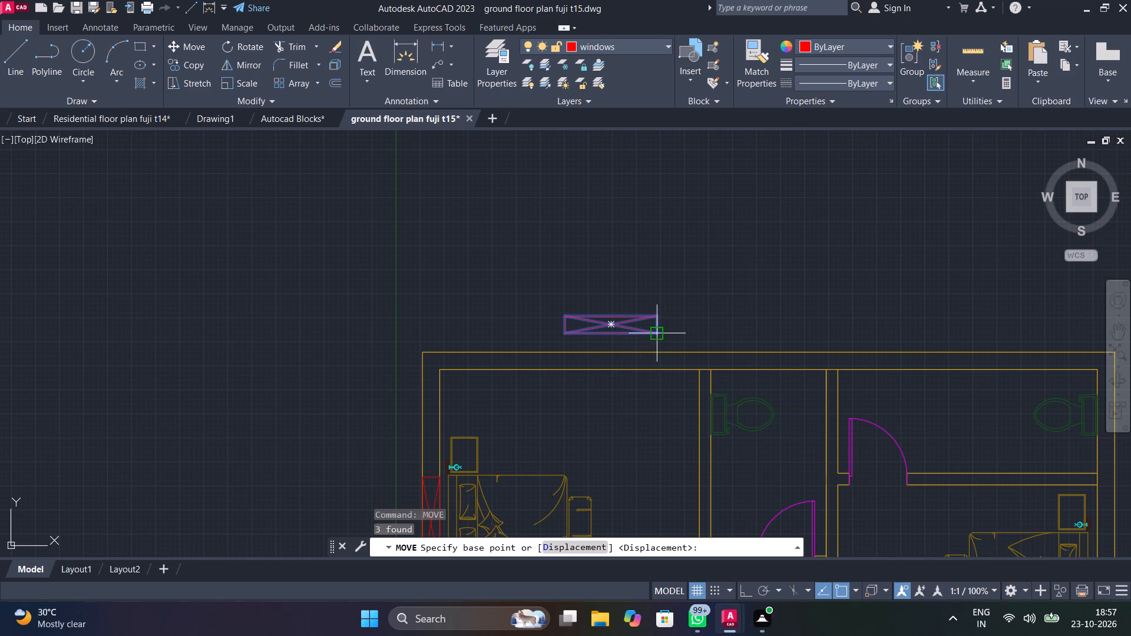
left_click(613, 317)
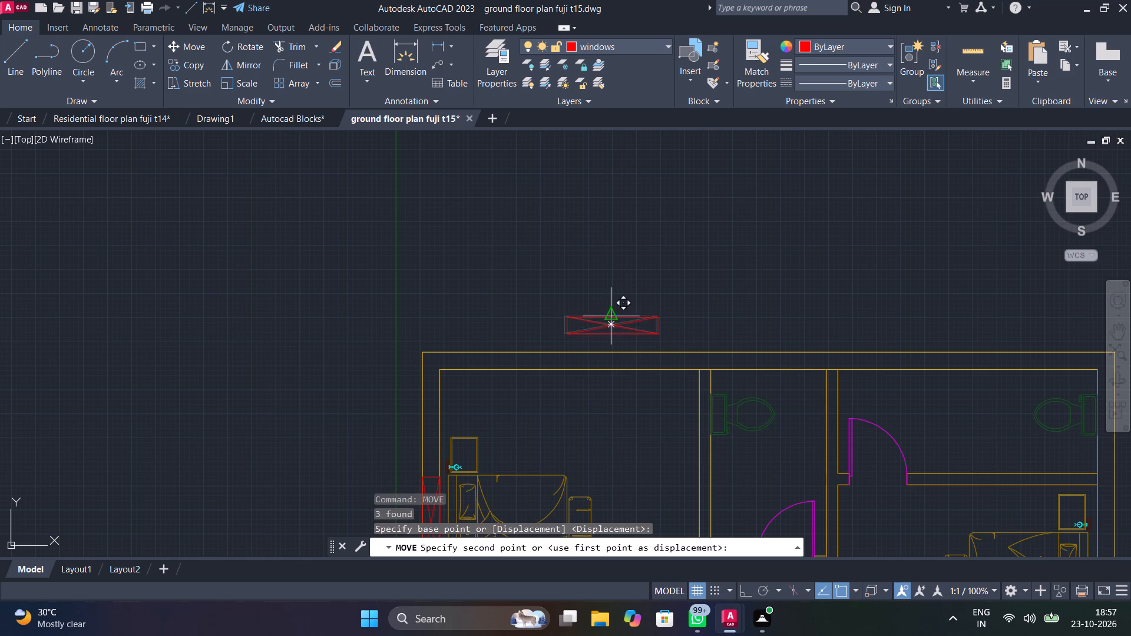
scroll(586, 352, "up", 4)
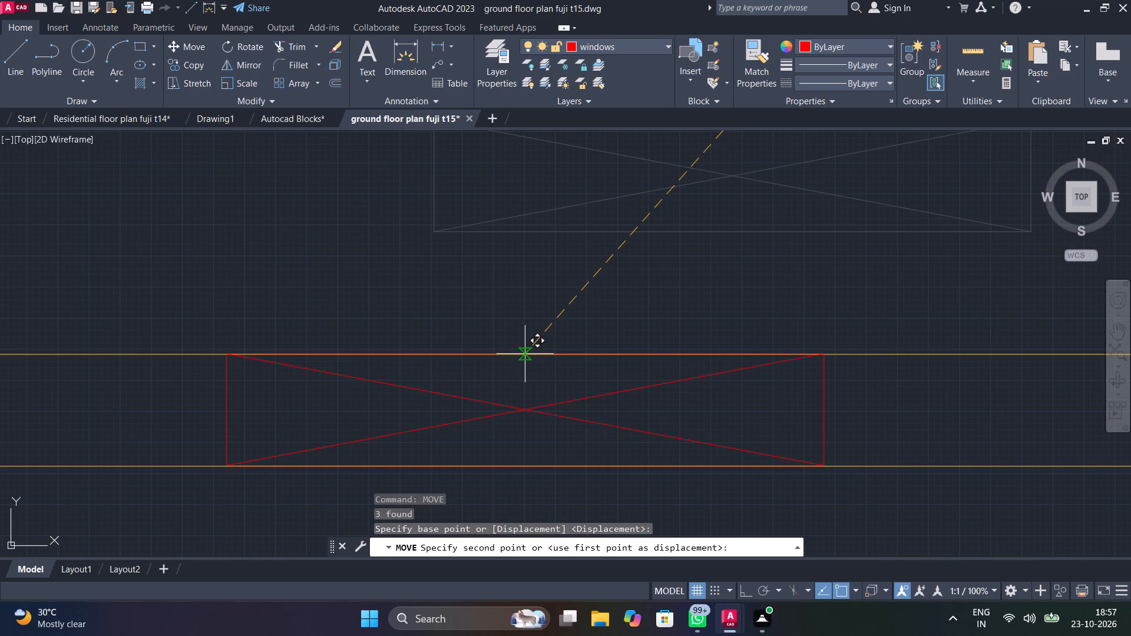
left_click(525, 354)
Draw a rectangle 1'6" long and 9" wide in the empty space north of the plan.
scroll(611, 349, "down", 6)
middle_click_drag(633, 389, 595, 261)
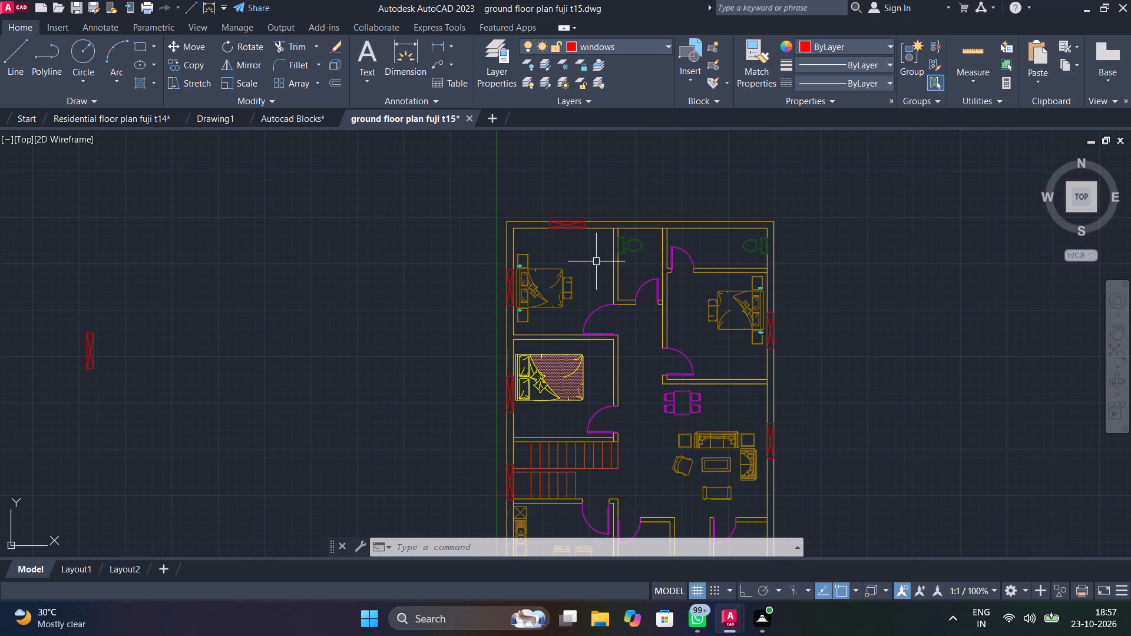
middle_click_drag(665, 213, 663, 283)
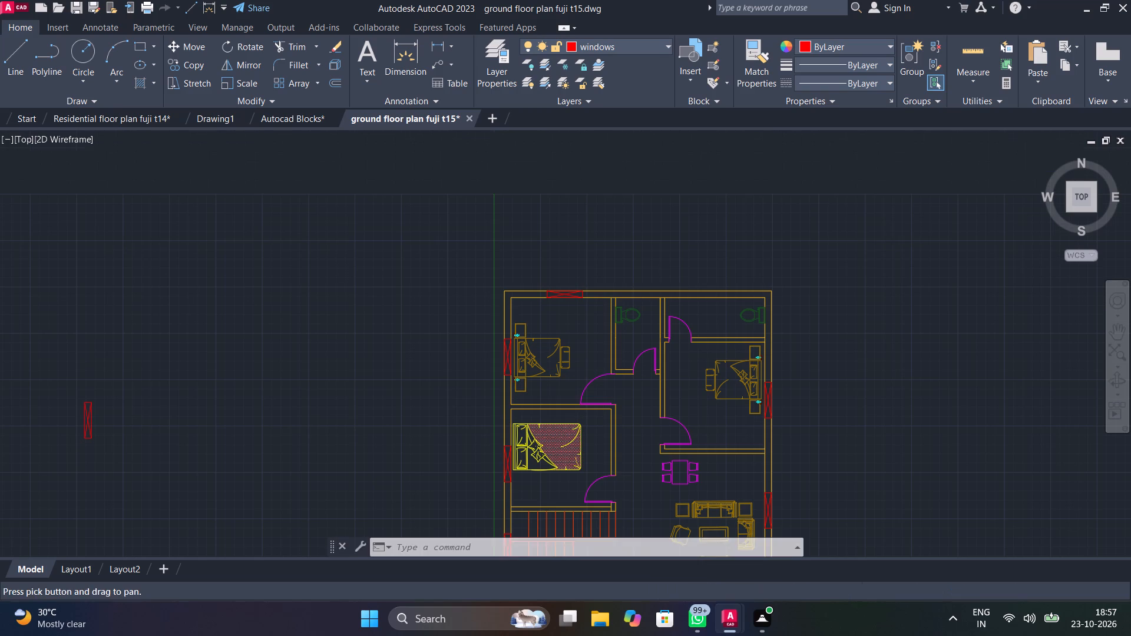
type("rec")
key("space")
left_click(604, 189)
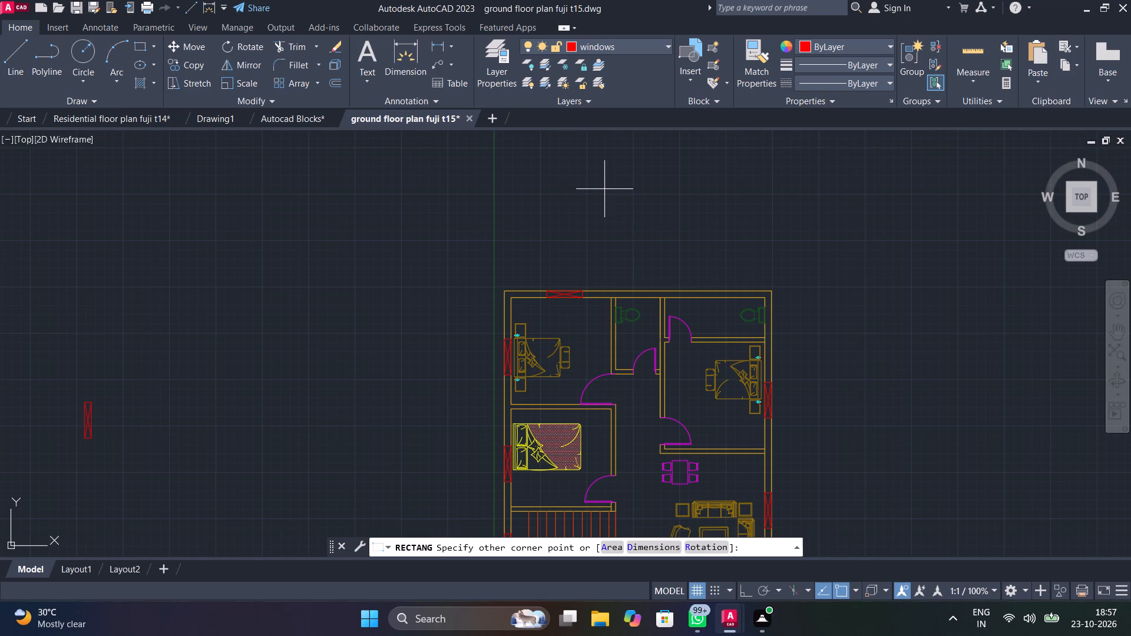
type("d")
key("space")
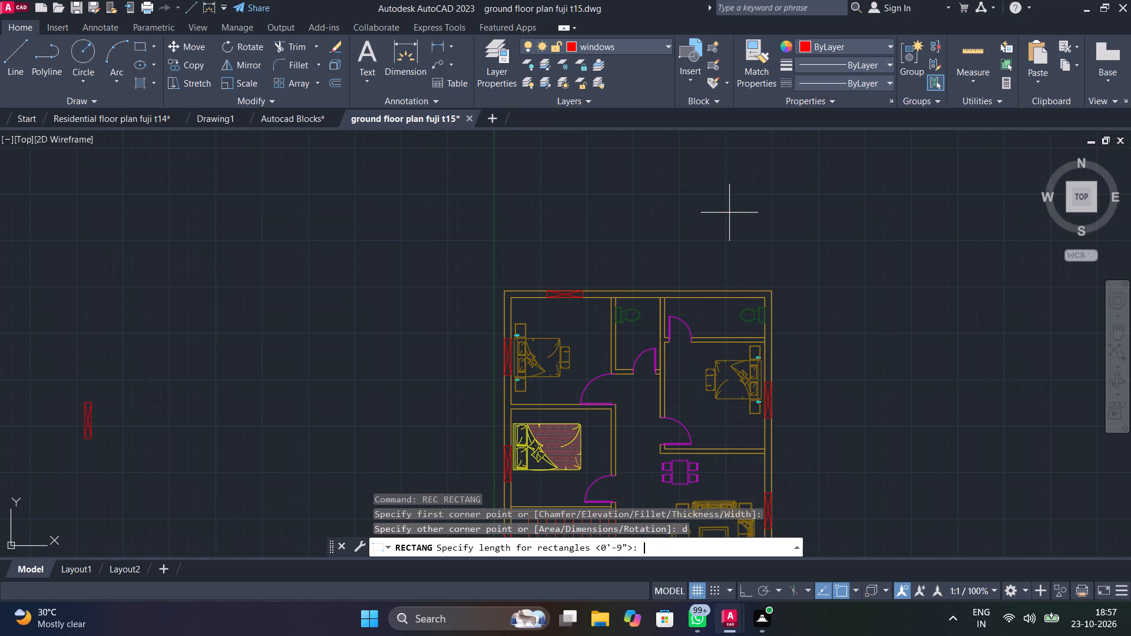
type("1'6\"")
key("Return")
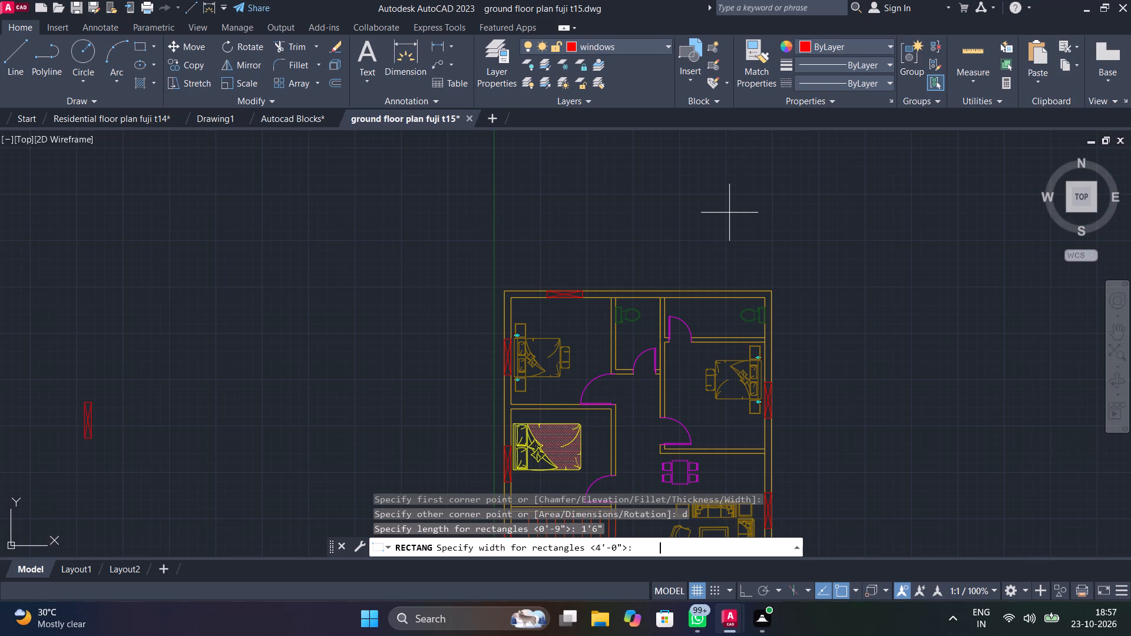
type("9\"")
key("Return")
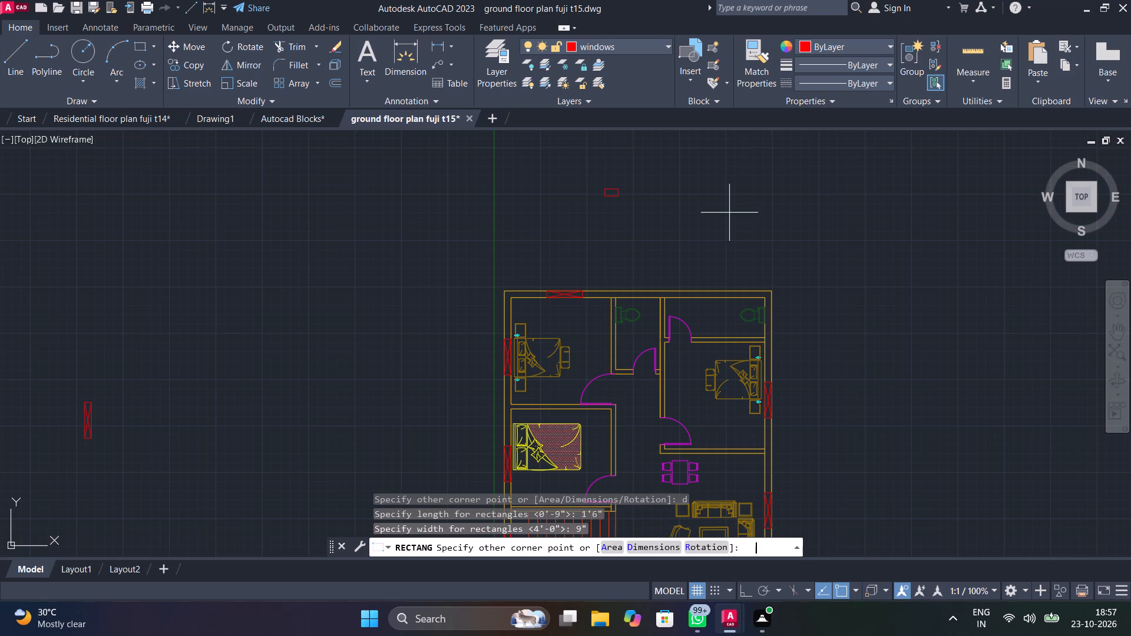
key("space")
left_click(627, 203)
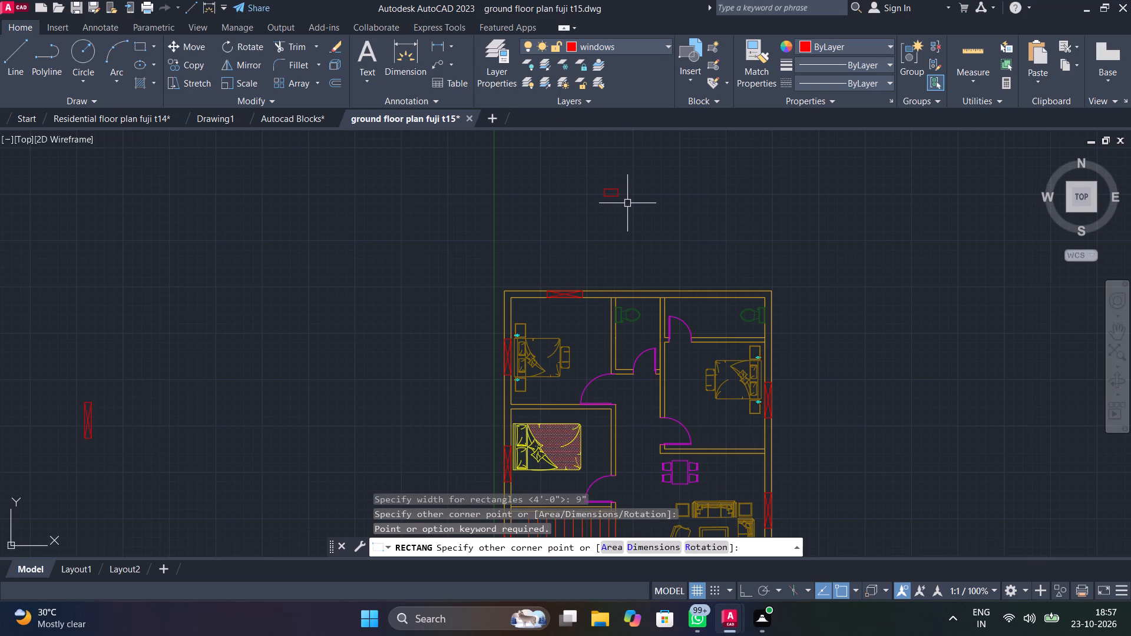
Draw two crossing diagonal lines between the opposite corners of the small rectangle.
scroll(614, 196, "up", 4)
type("l")
key("space")
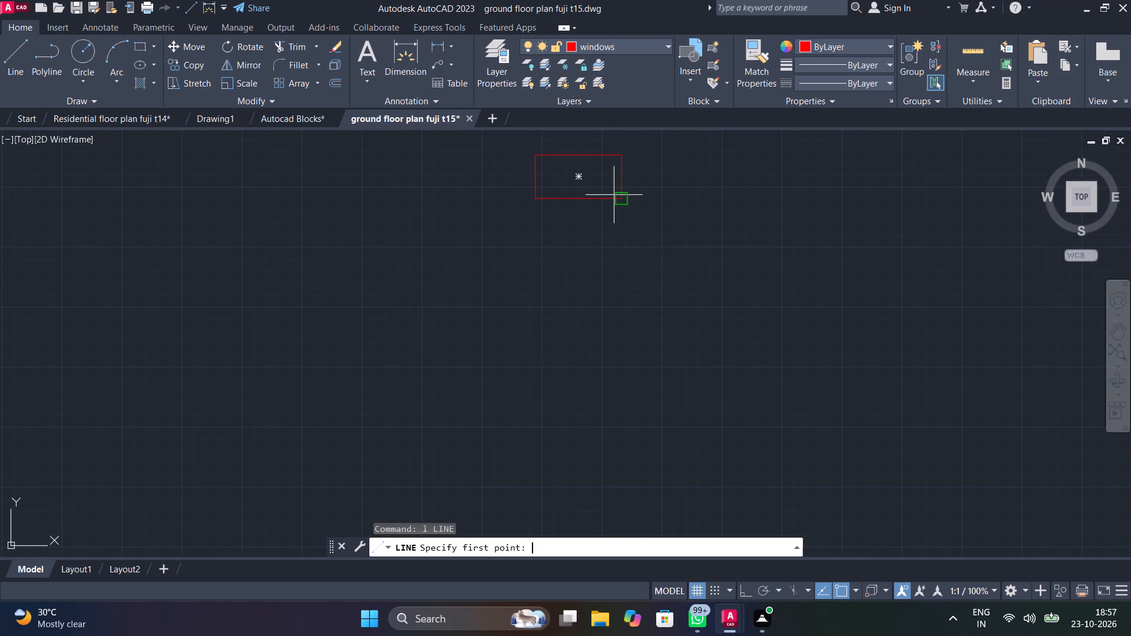
left_click(627, 203)
left_click(540, 158)
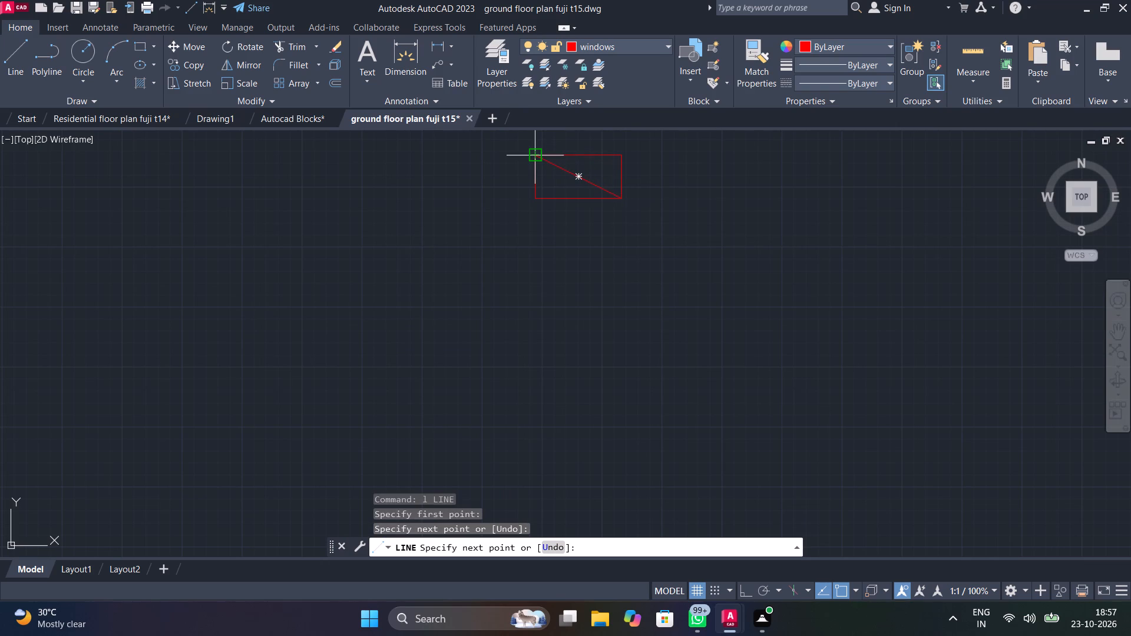
key("Escape")
type("l")
key("space")
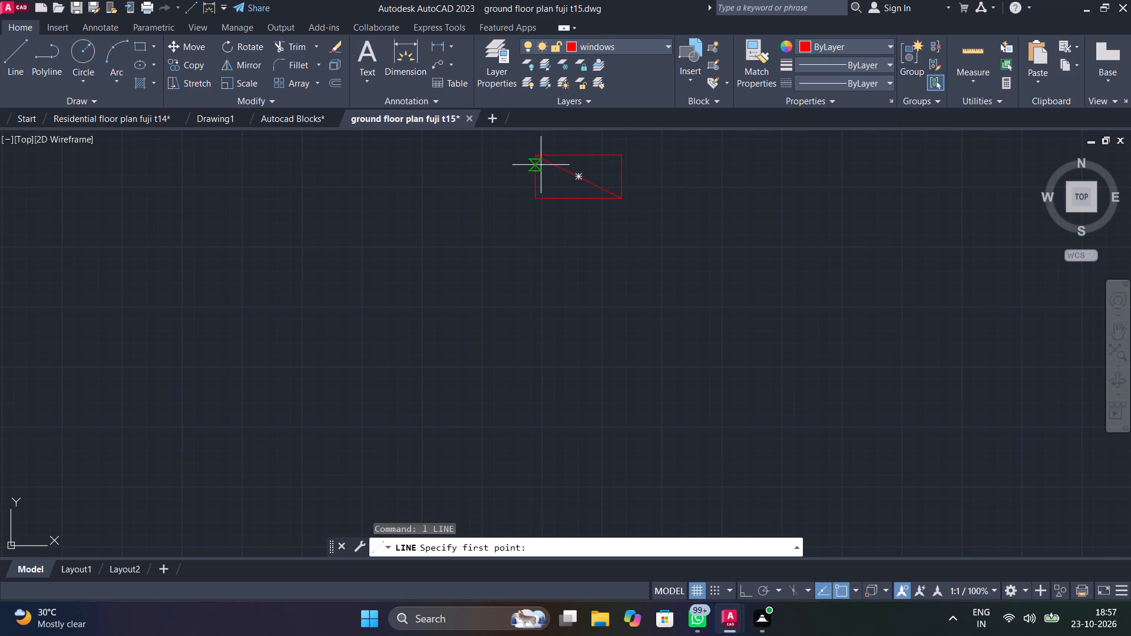
left_click(535, 197)
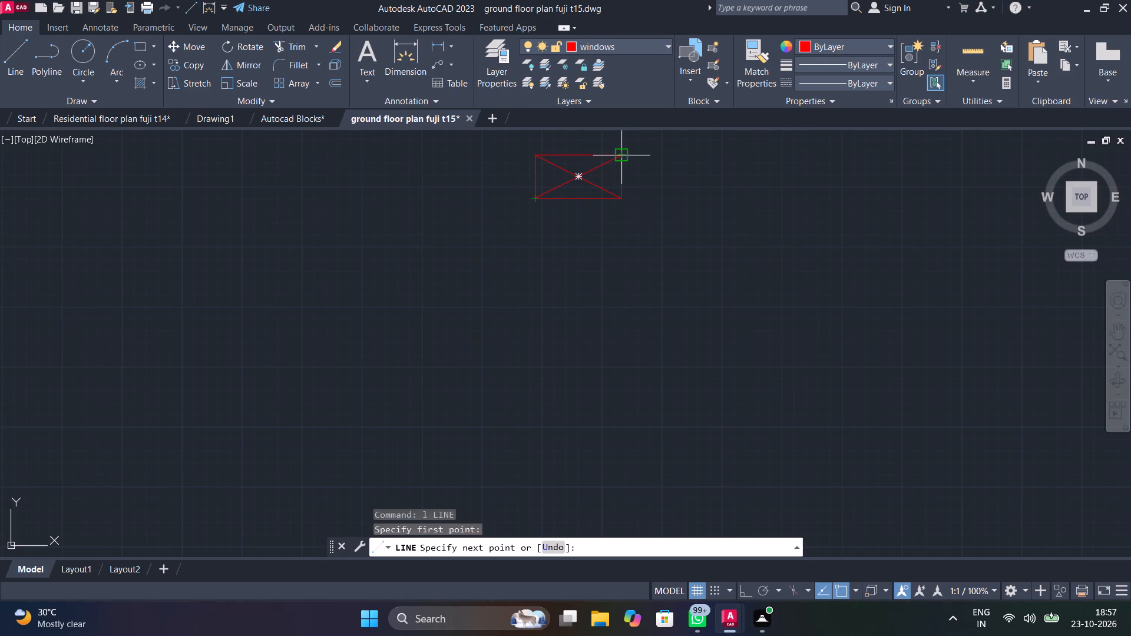
left_click(622, 158)
key("Escape")
Group the small rectangle and its two diagonals into one window symbol.
left_click(679, 206)
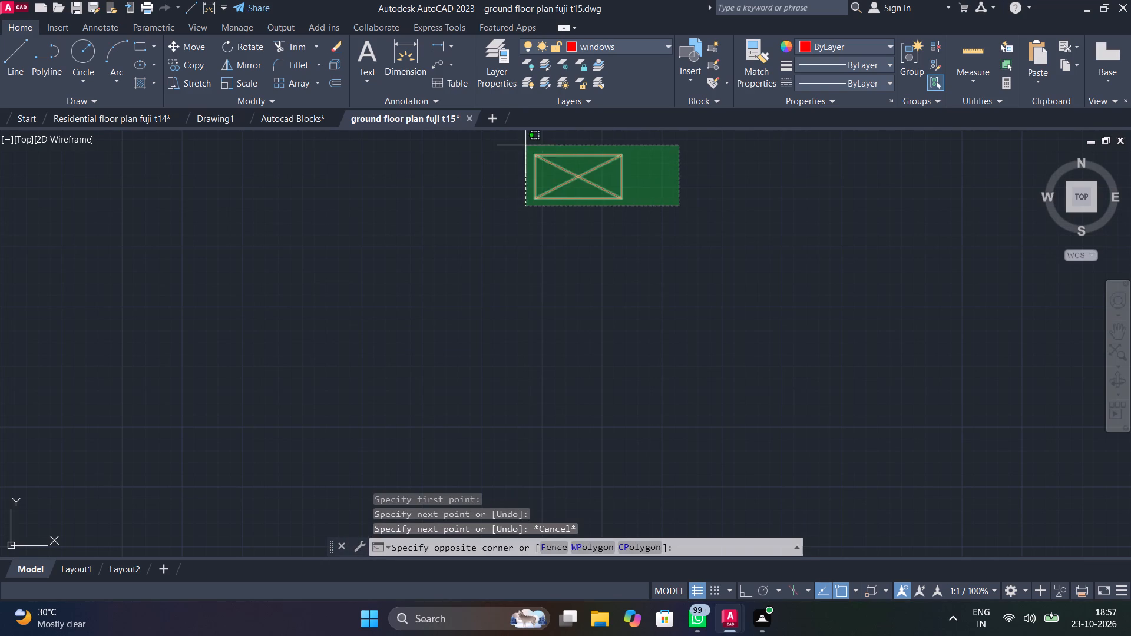
left_click(525, 145)
type("g")
key("space")
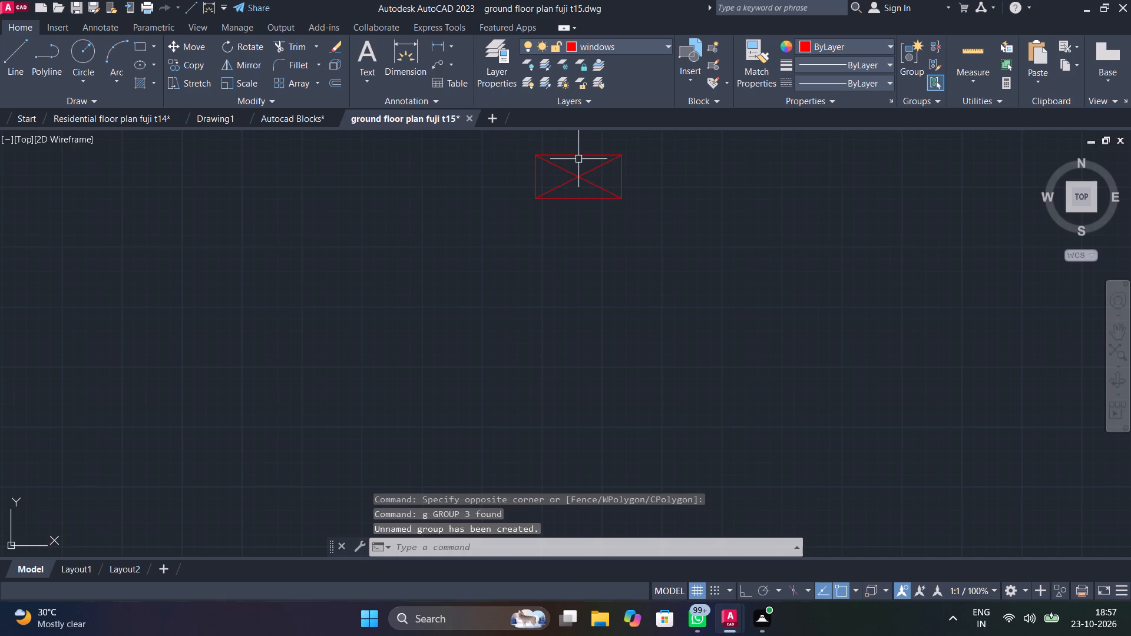
Copy the small window, based at its top edge midpoint, onto the north wall of the bathroom beside the northwest bedroom.
type("cop")
key("Escape")
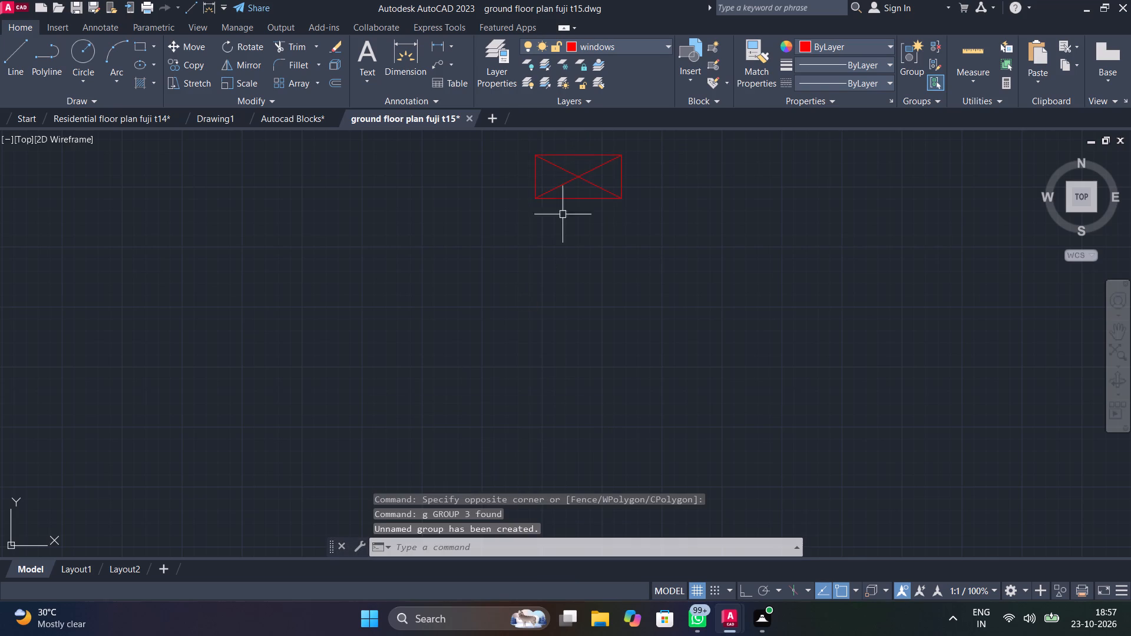
left_click(570, 200)
type("cop")
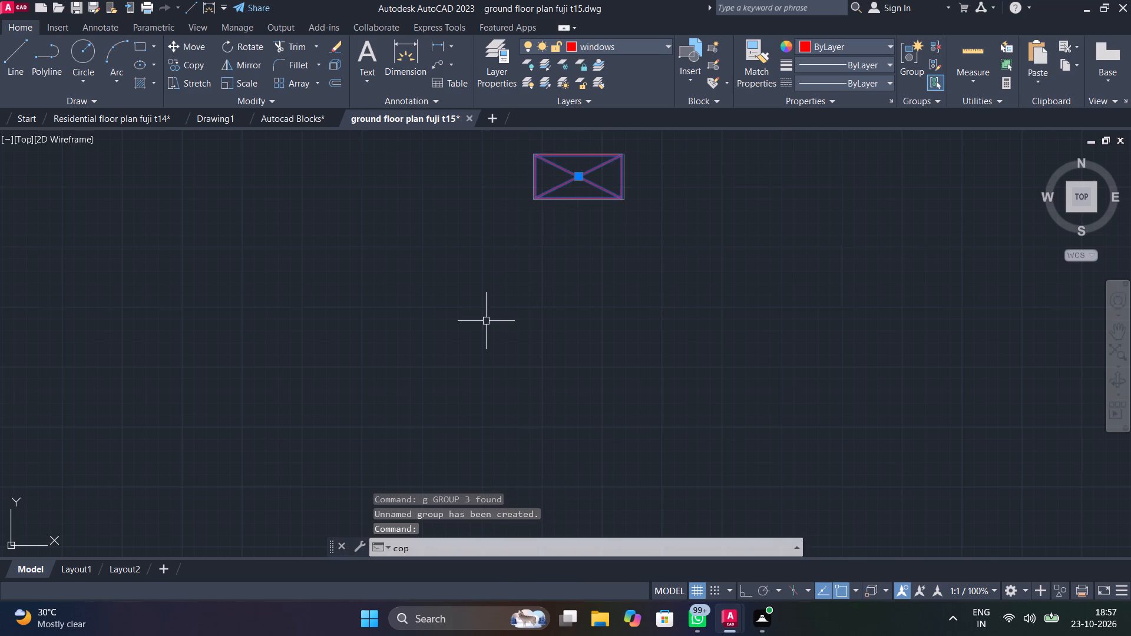
left_click(415, 407)
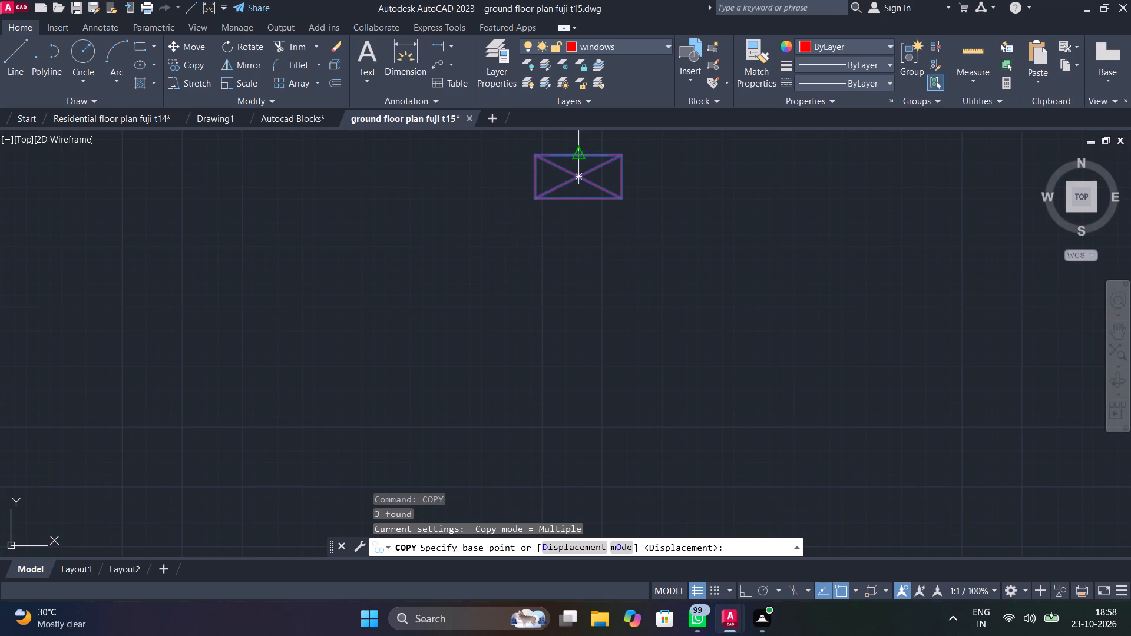
left_click(580, 152)
scroll(627, 254, "down", 2)
middle_click_drag(628, 290, 626, 150)
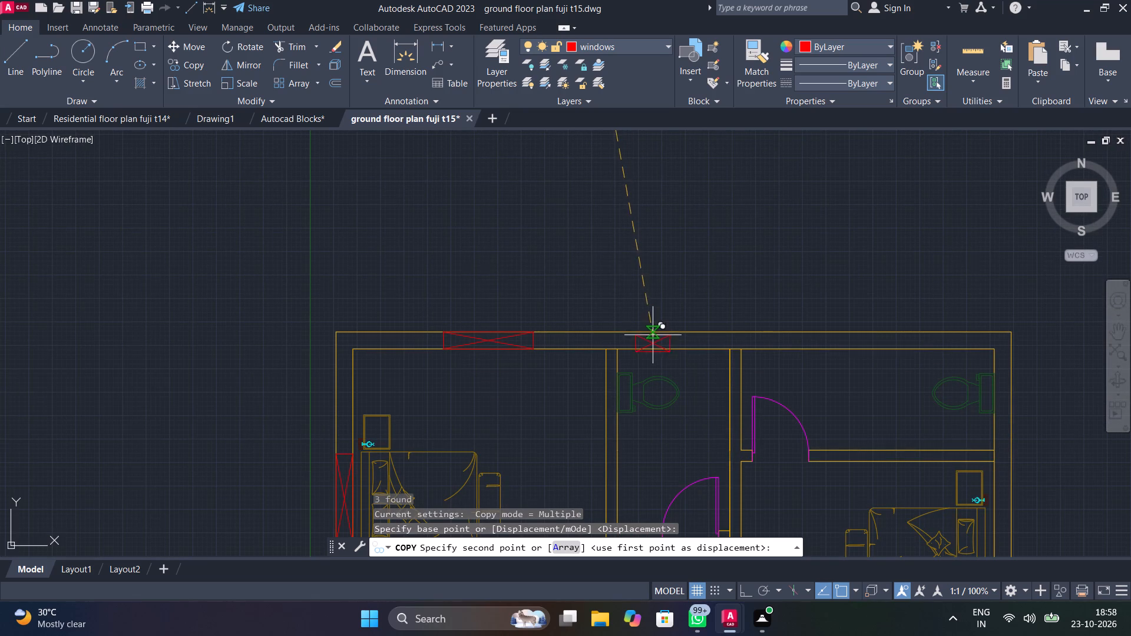
scroll(667, 333, "up", 3)
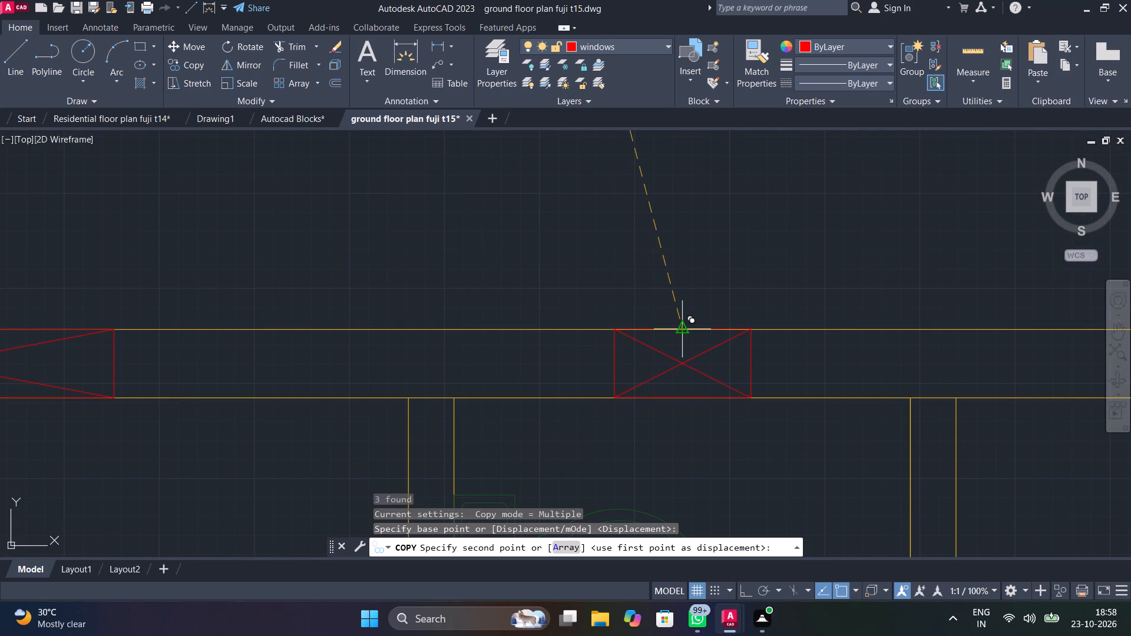
left_click(677, 330)
Place another copy of the small window on the northeast bathroom's north wall, above the toilet.
scroll(757, 317, "up", 1)
middle_click_drag(751, 314, 356, 159)
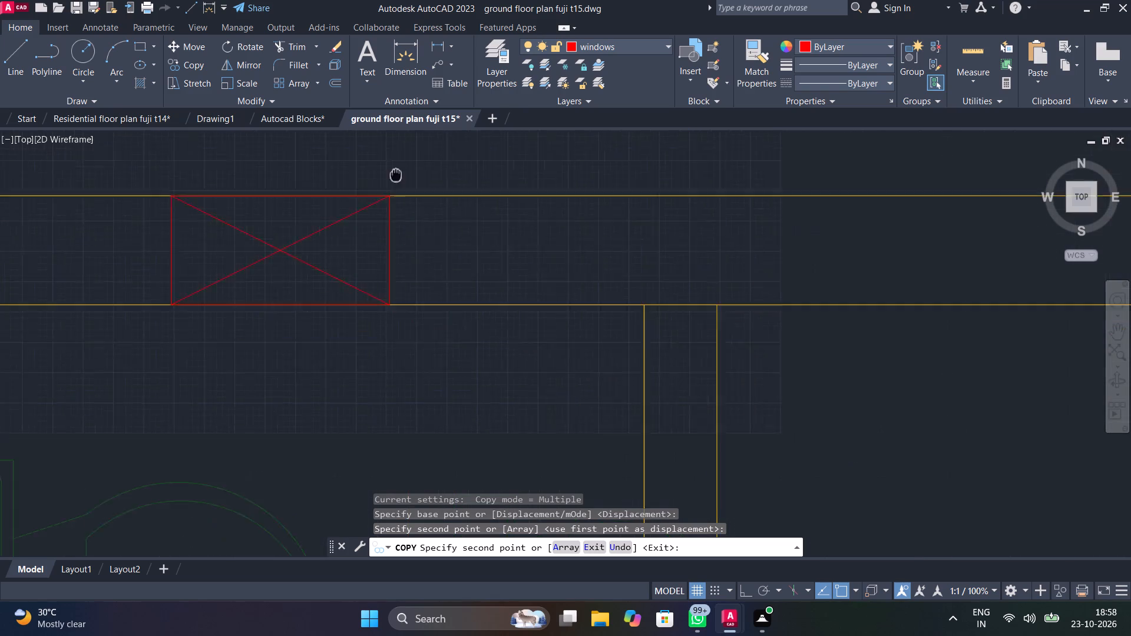
middle_click_drag(356, 159, 121, 147)
scroll(170, 198, "down", 4)
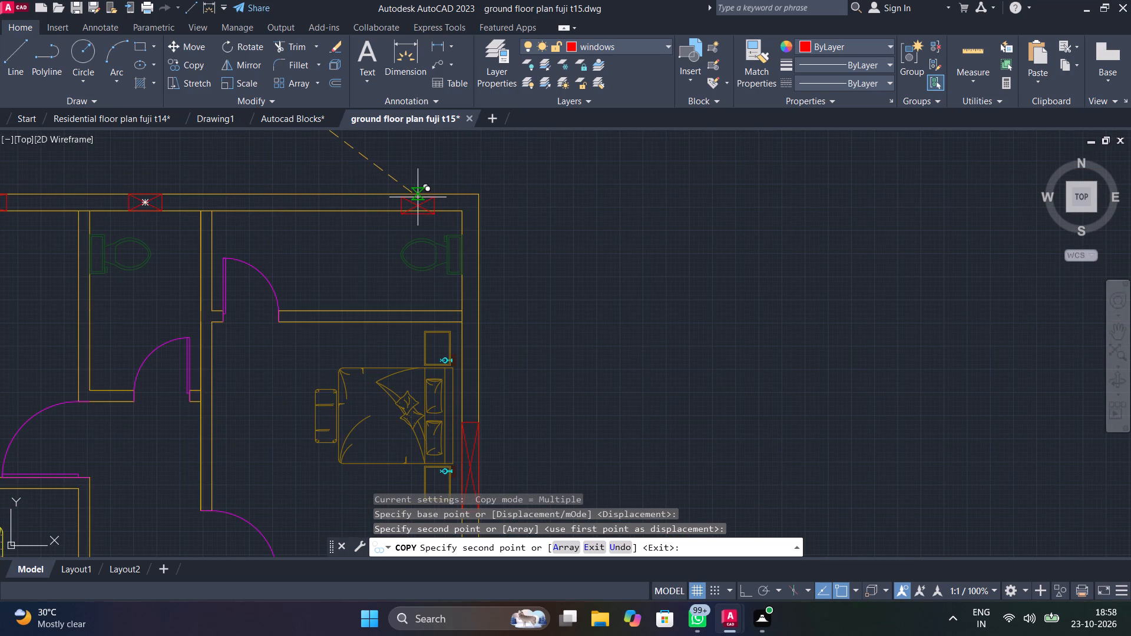
scroll(418, 197, "up", 3)
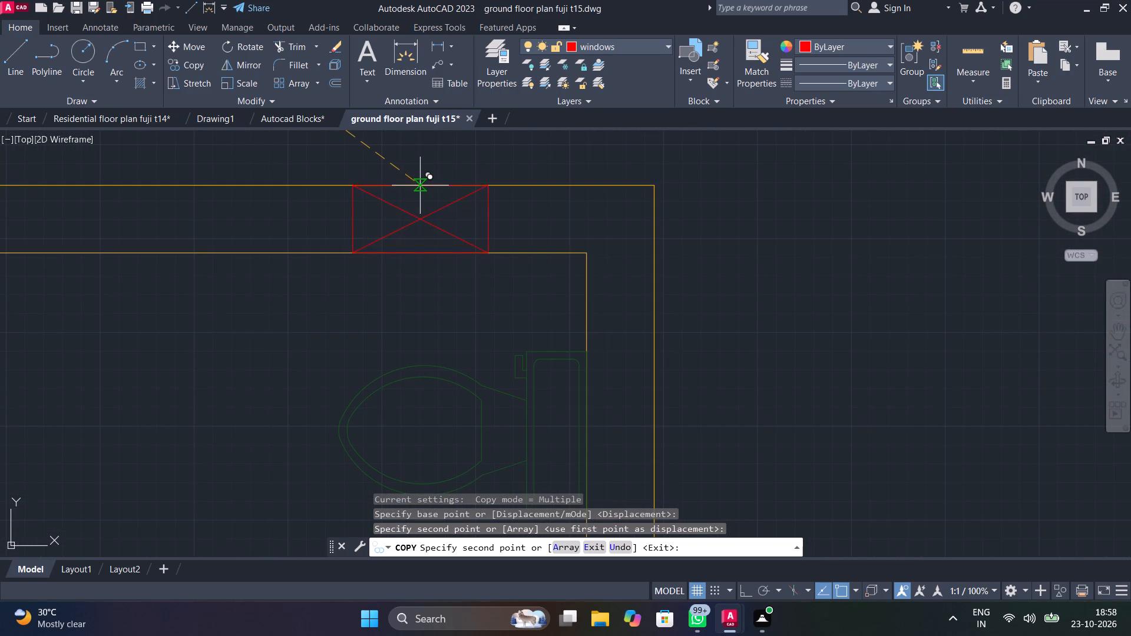
left_click(420, 186)
Place a copy of the small window in the south wall of the small room just west of the main entrance.
scroll(382, 215, "down", 6)
middle_click_drag(391, 253, 554, 135)
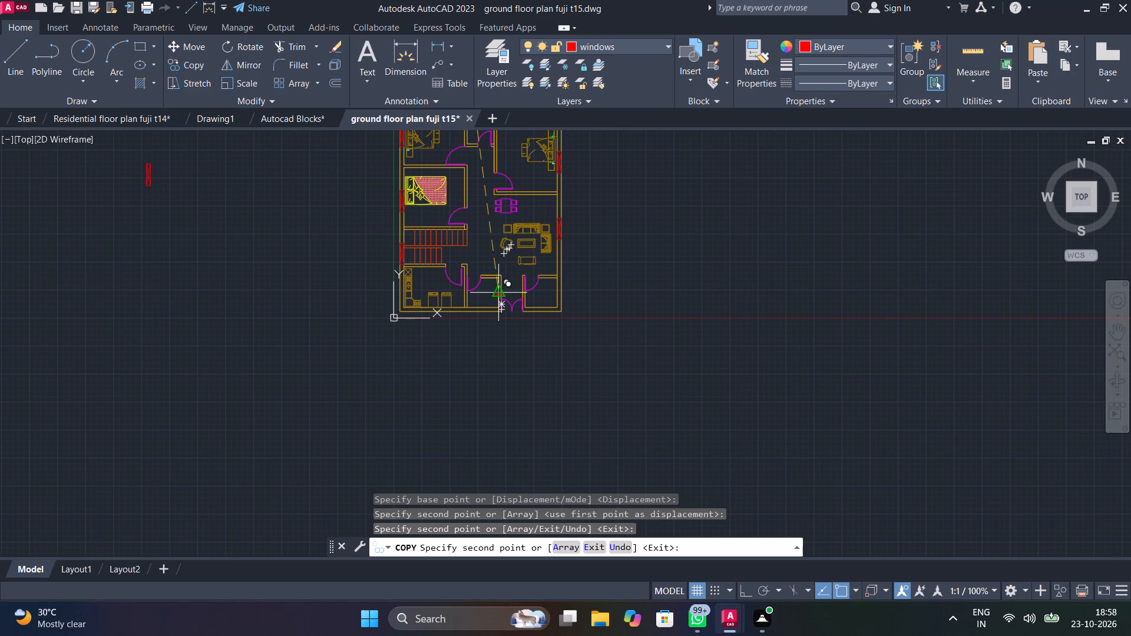
scroll(513, 322, "up", 4)
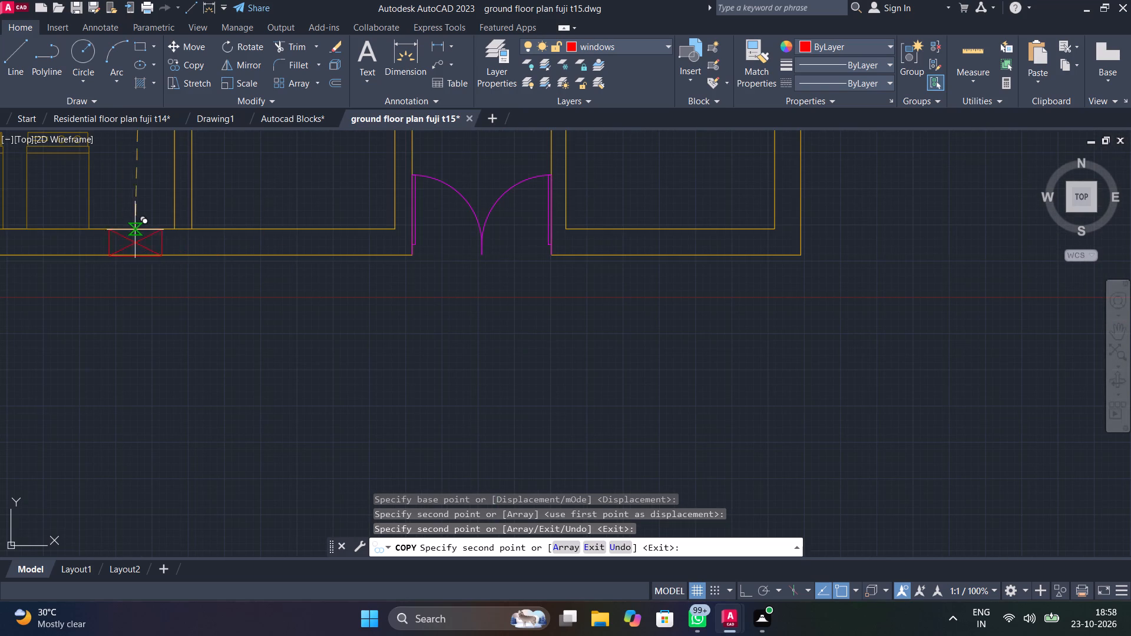
middle_click_drag(282, 230, 283, 230)
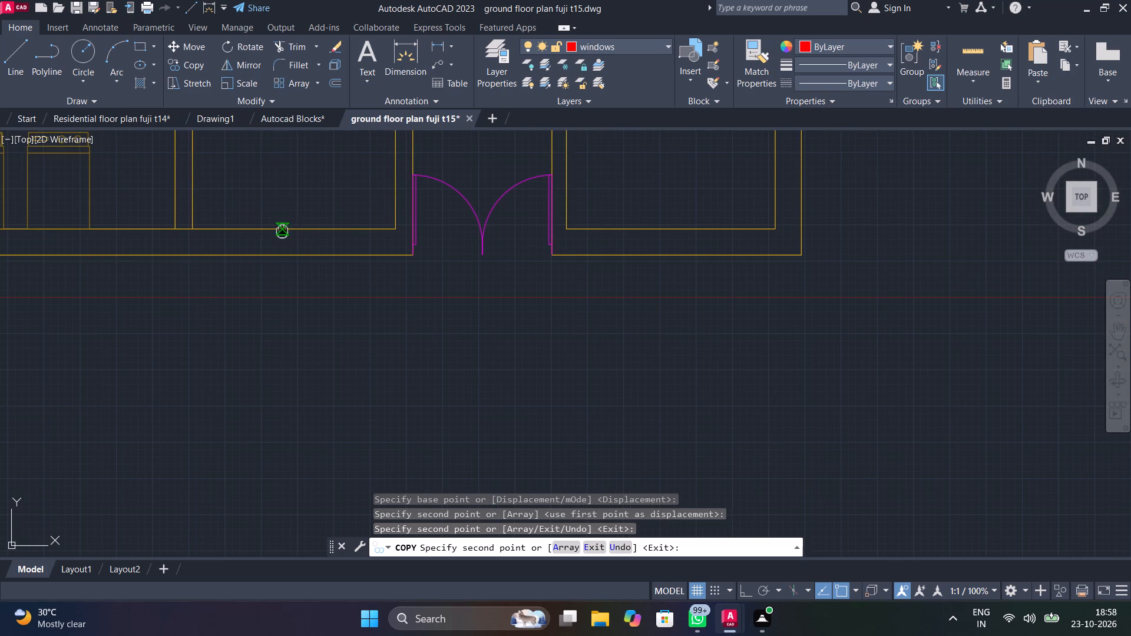
middle_click_drag(283, 230, 471, 240)
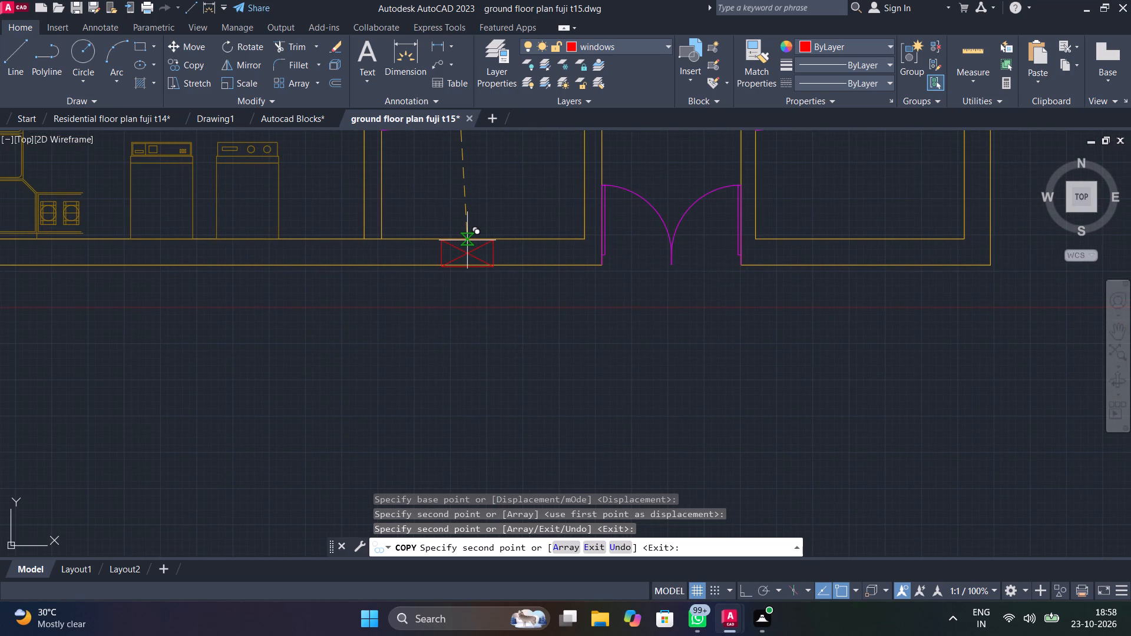
scroll(467, 240, "up", 3)
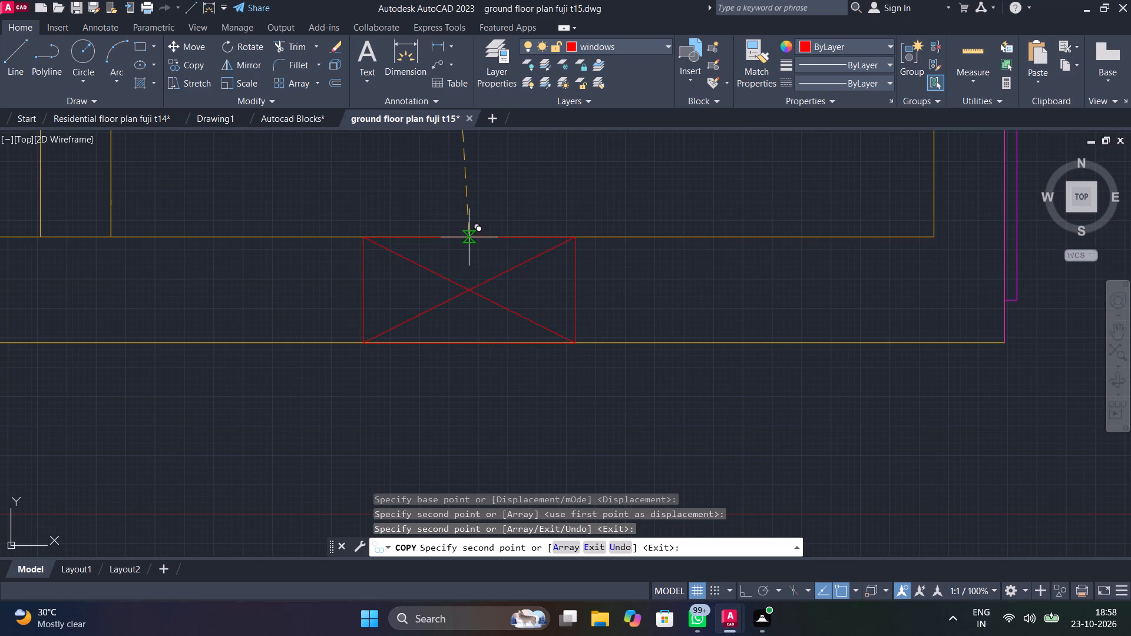
left_click(469, 237)
Place one more copy of the small window in the open space just outside the southeast room's east wall and finish copying.
scroll(365, 265, "down", 6)
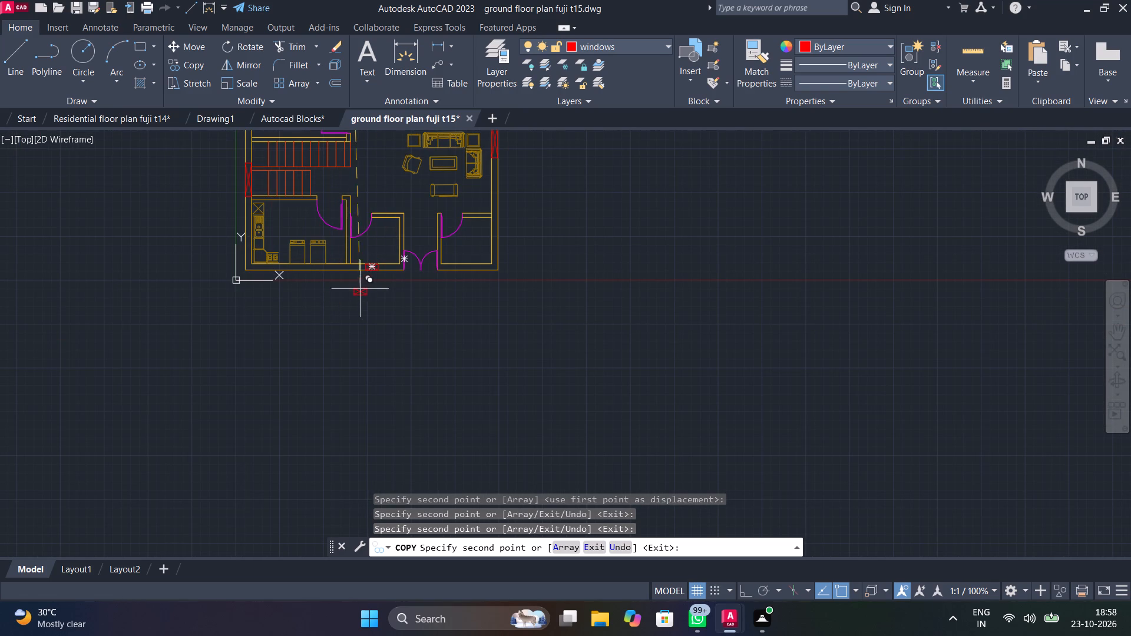
scroll(492, 237, "up", 4)
left_click(589, 246)
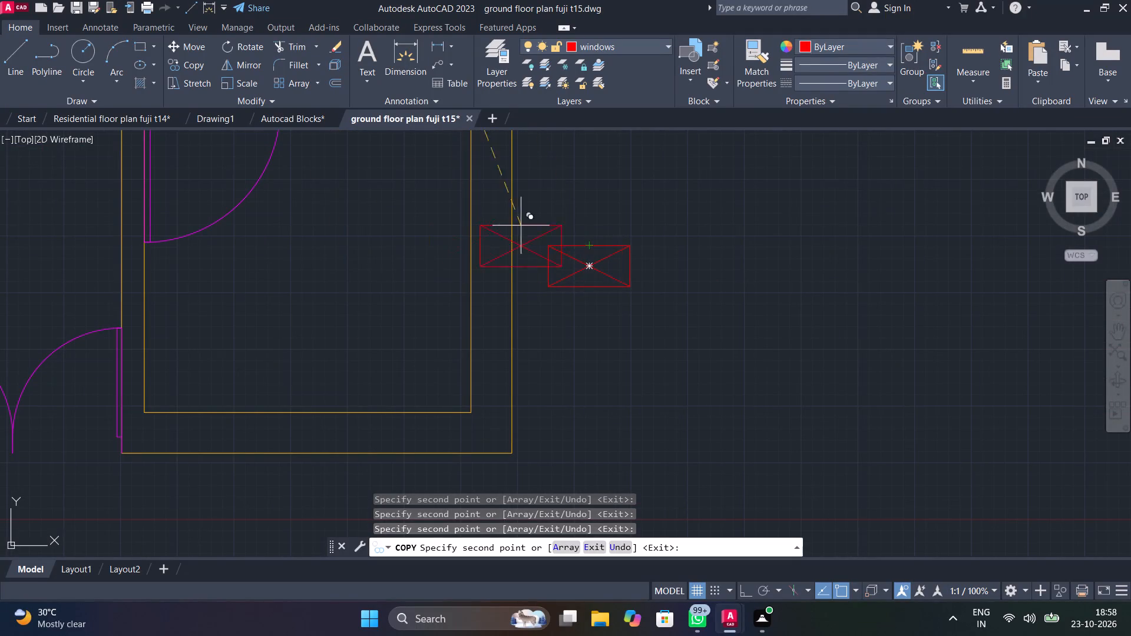
scroll(371, 267, "down", 4)
middle_click_drag(370, 277, 569, 289)
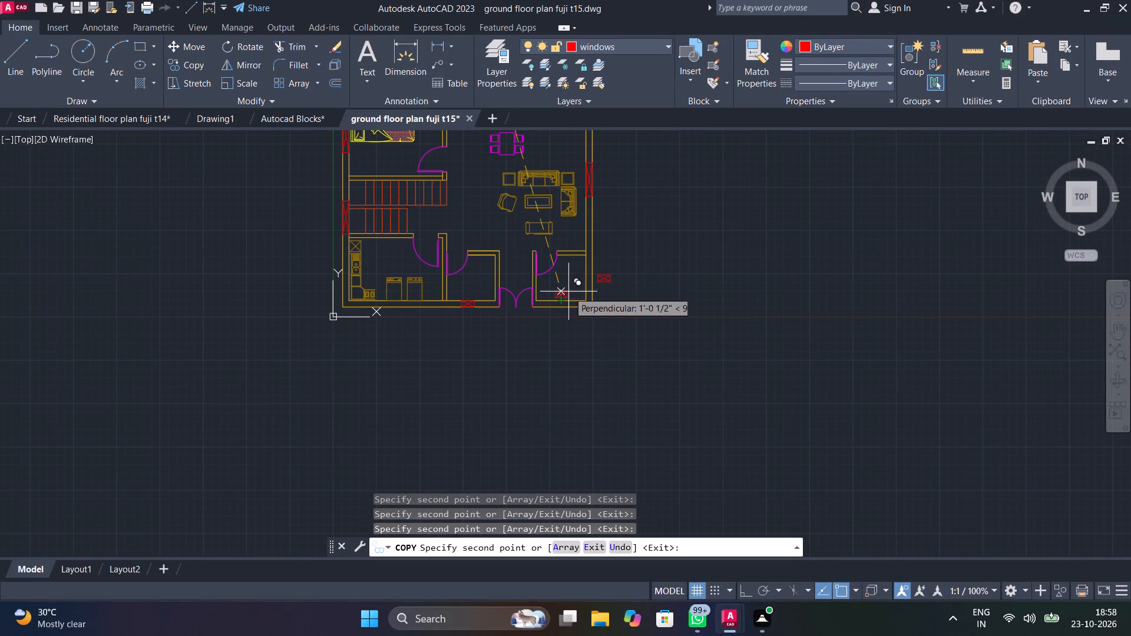
middle_click_drag(519, 390, 705, 539)
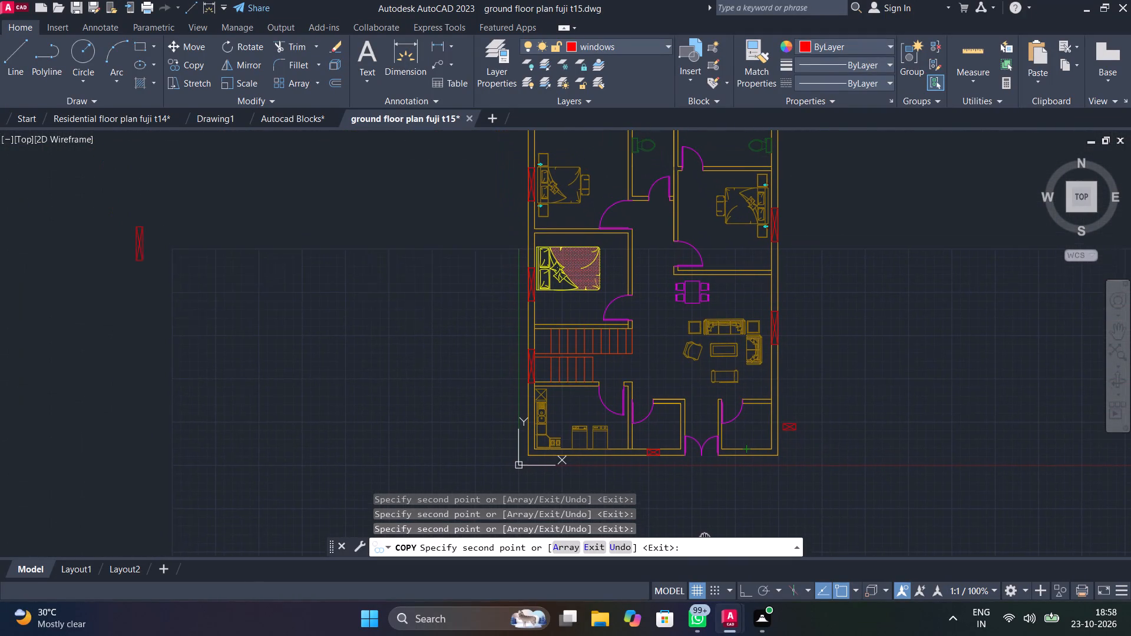
middle_click_drag(705, 539, 706, 541)
key("Escape")
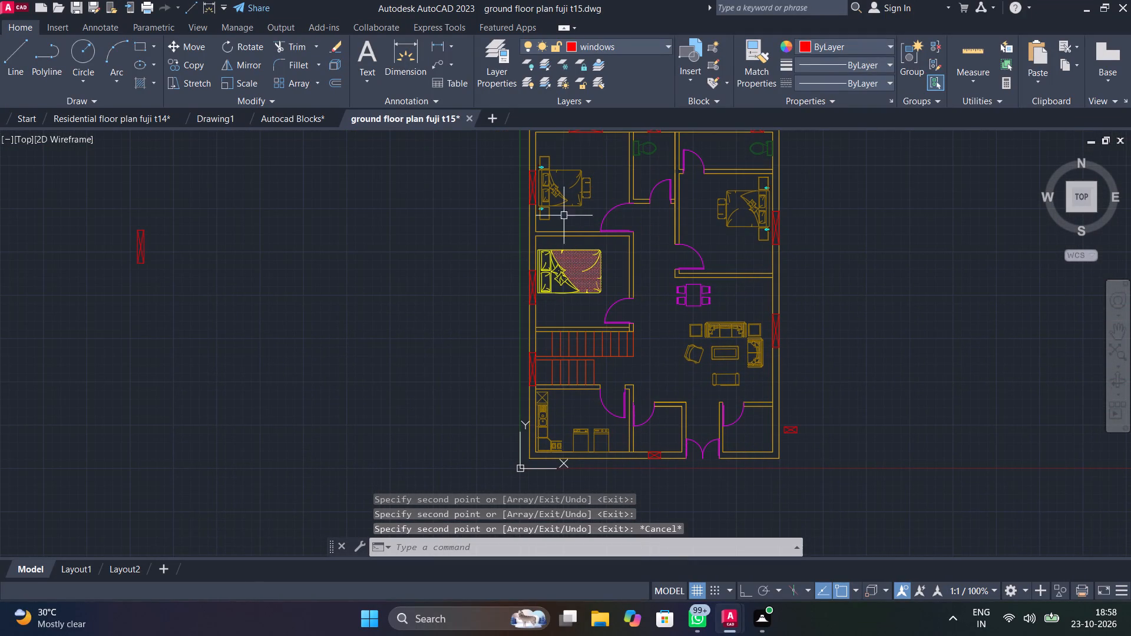
Copy the large window from the northwest bedroom's north wall straight down into the kitchen's south wall, with Ortho on.
middle_click_drag(593, 169, 604, 231)
scroll(598, 210, "up", 3)
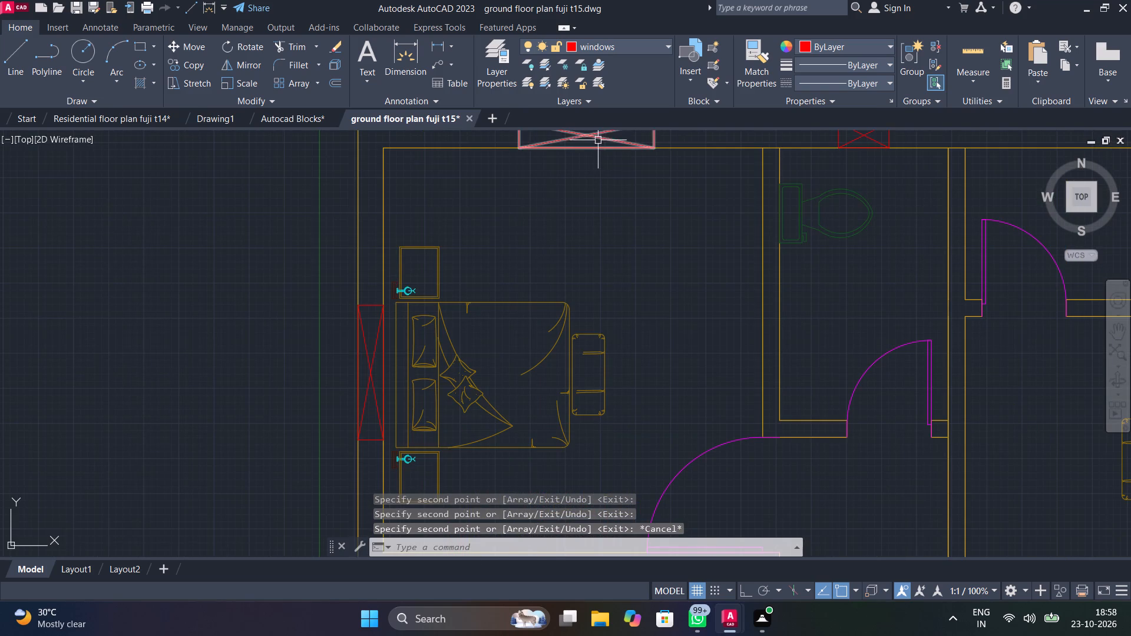
left_click(598, 137)
type("cop")
left_click(426, 403)
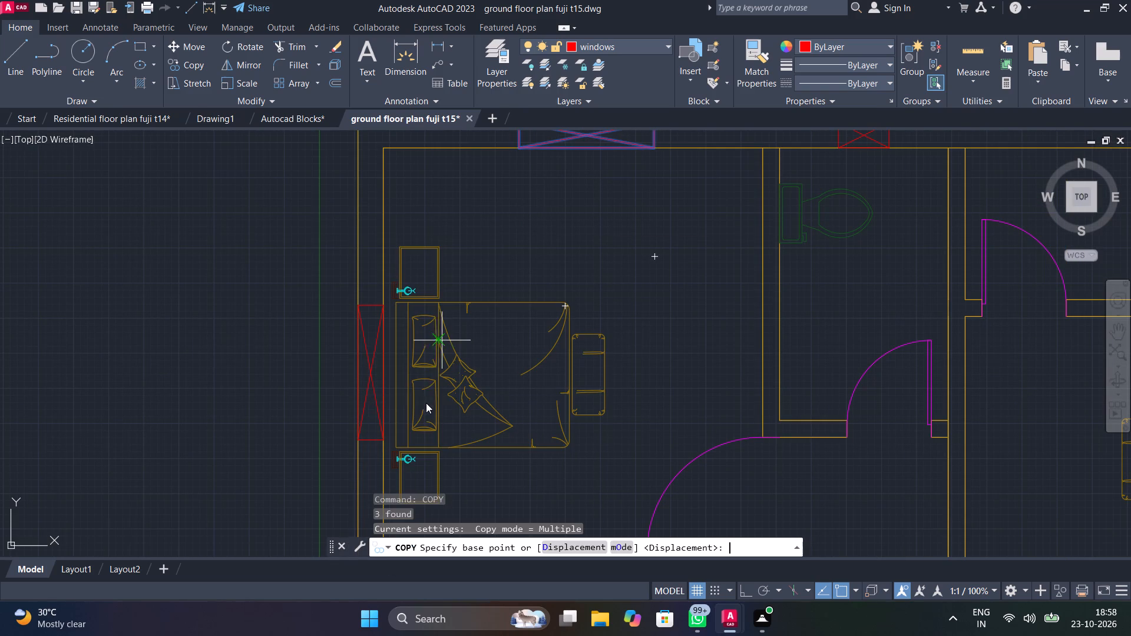
left_click(586, 151)
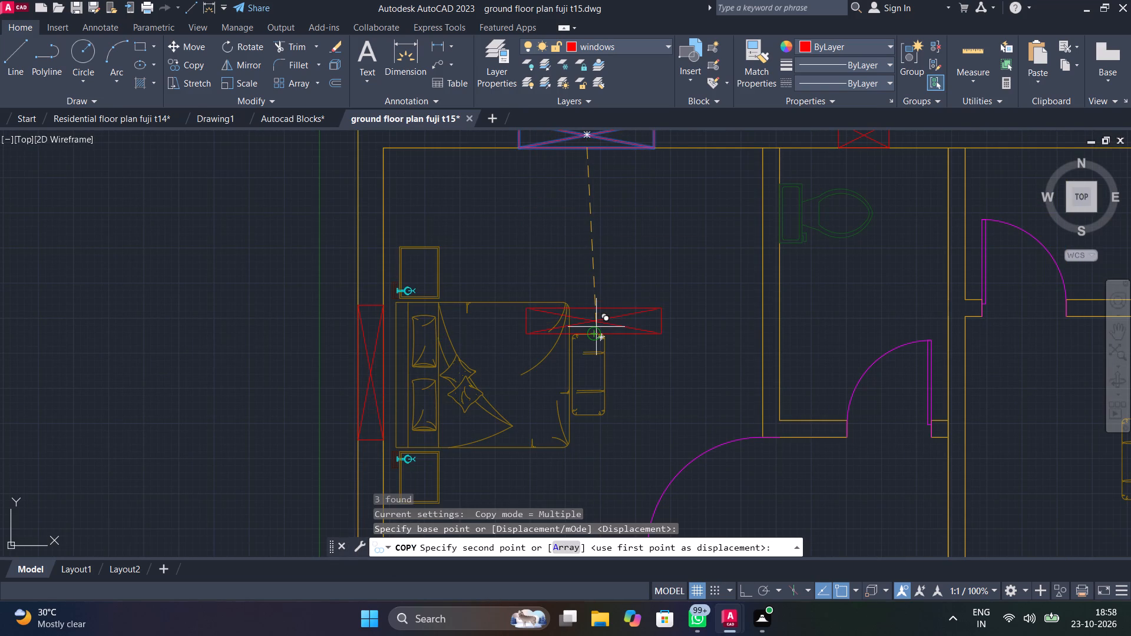
key("F8")
scroll(591, 383, "down", 5)
middle_click_drag(594, 396, 611, 227)
scroll(610, 310, "up", 4)
scroll(599, 357, "up", 2)
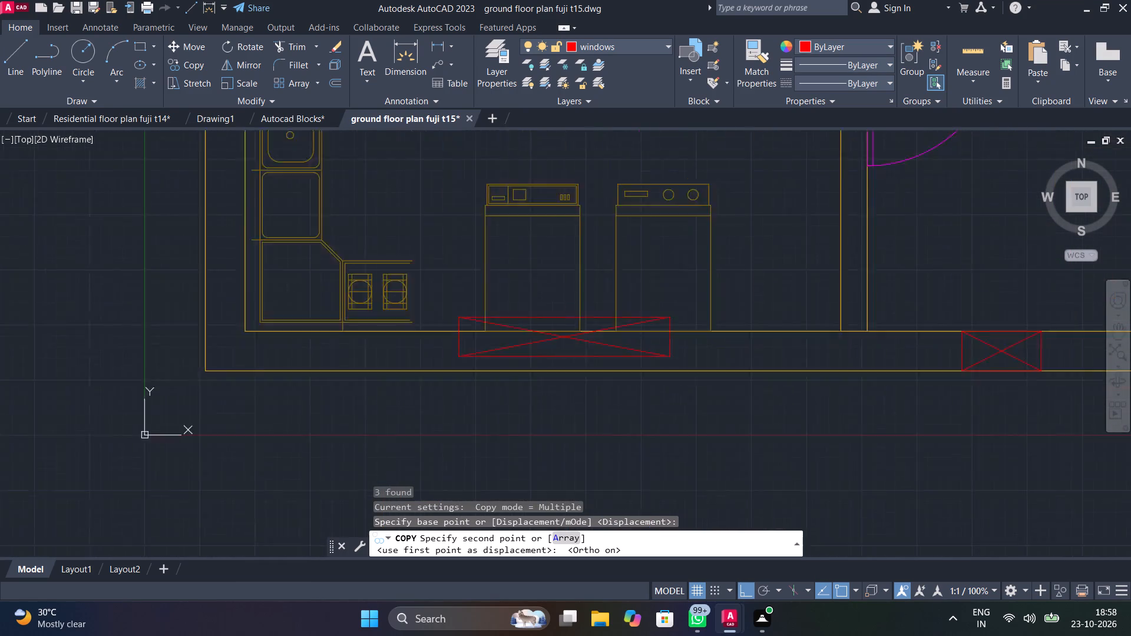
scroll(599, 357, "up", 2)
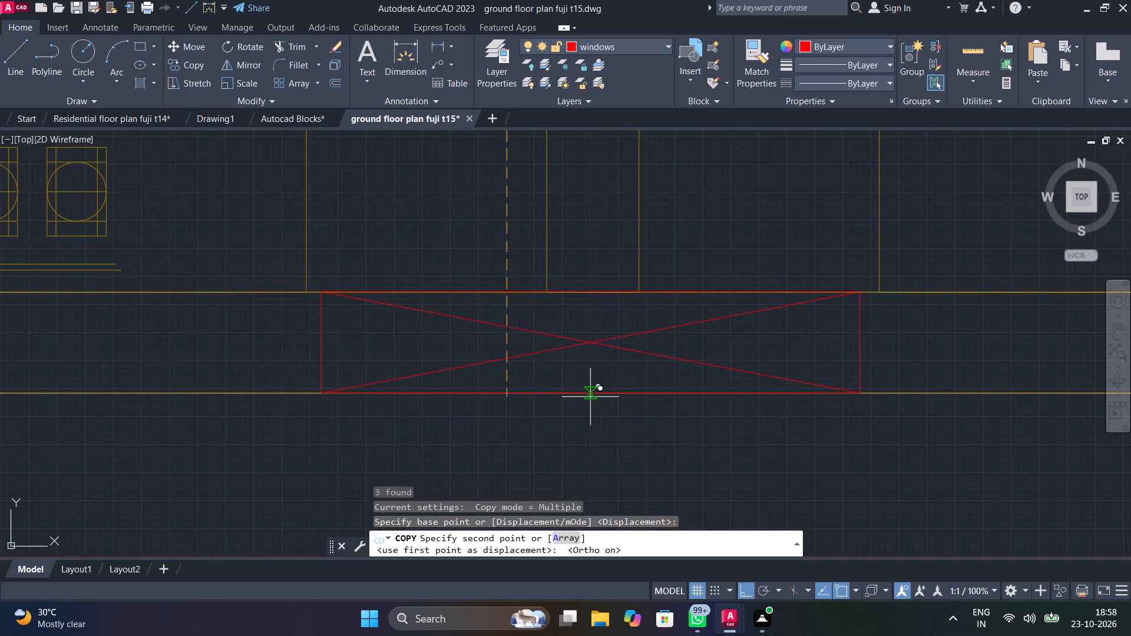
left_click(502, 393)
scroll(583, 425, "down", 5)
key("Escape")
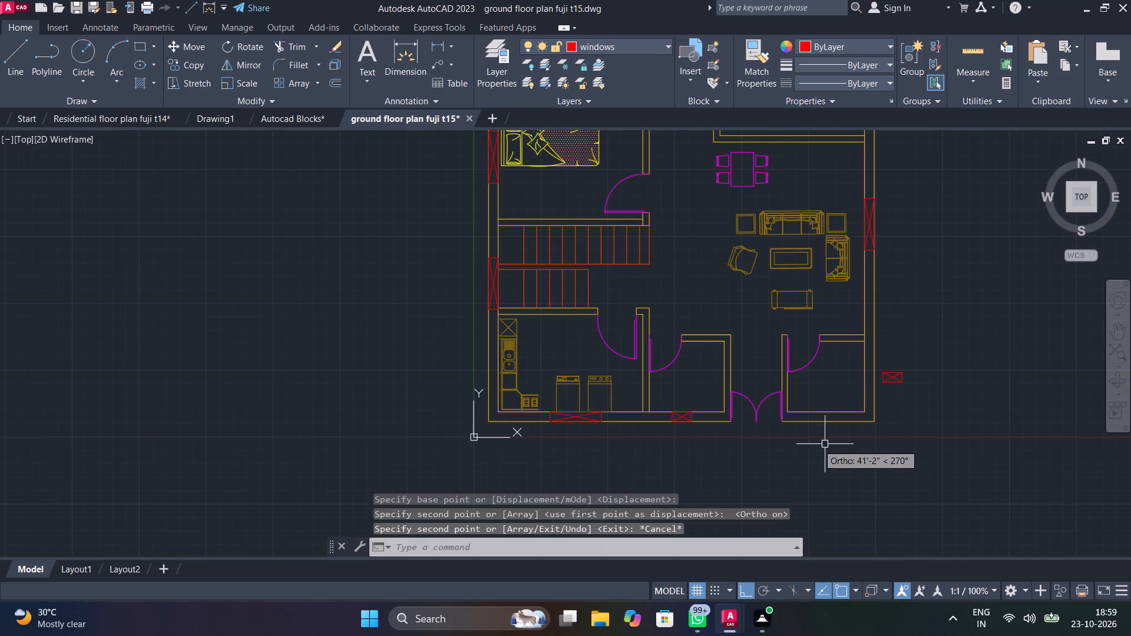
Rotate the loose small window outside the southeast room by 270° about its lower east corner so it stands upright.
scroll(893, 389, "up", 3)
left_click(891, 355)
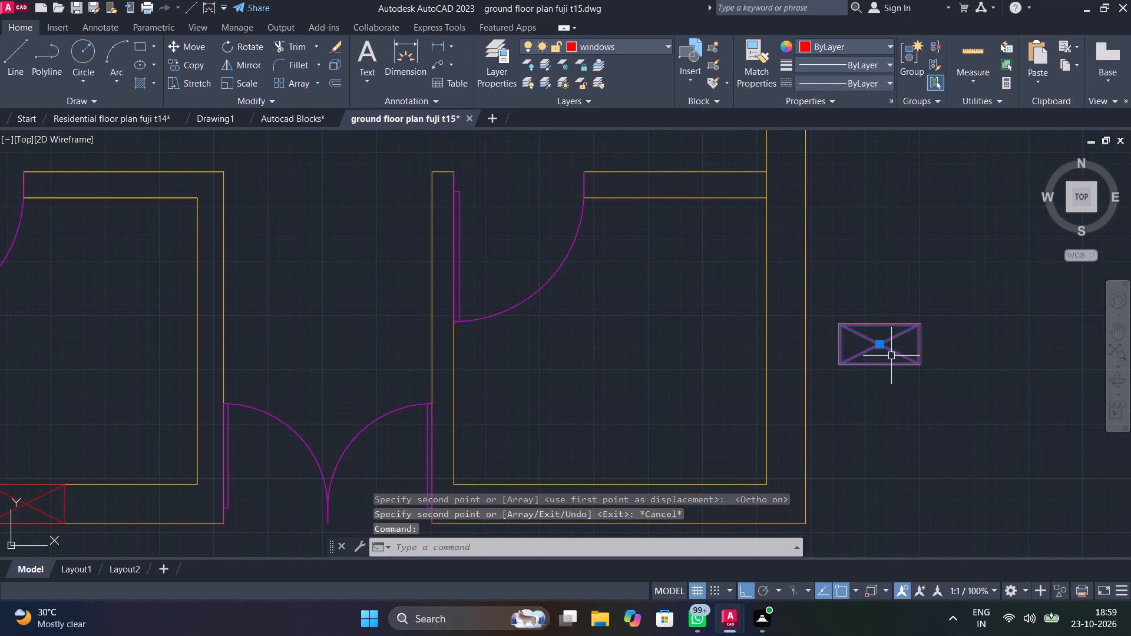
type("ro")
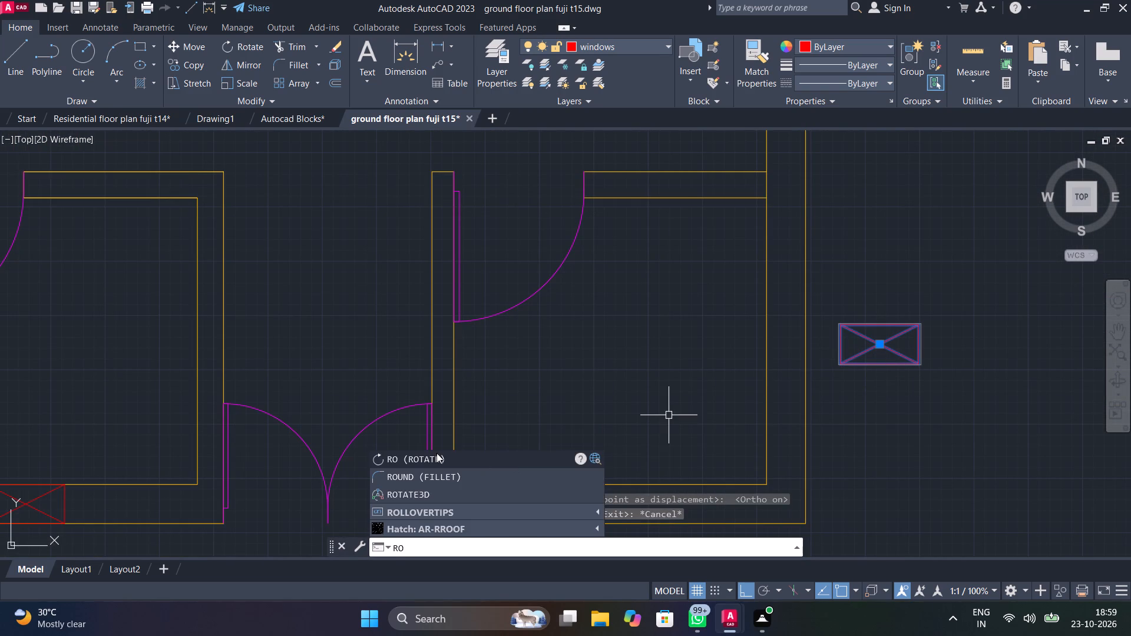
left_click(436, 453)
left_click(915, 369)
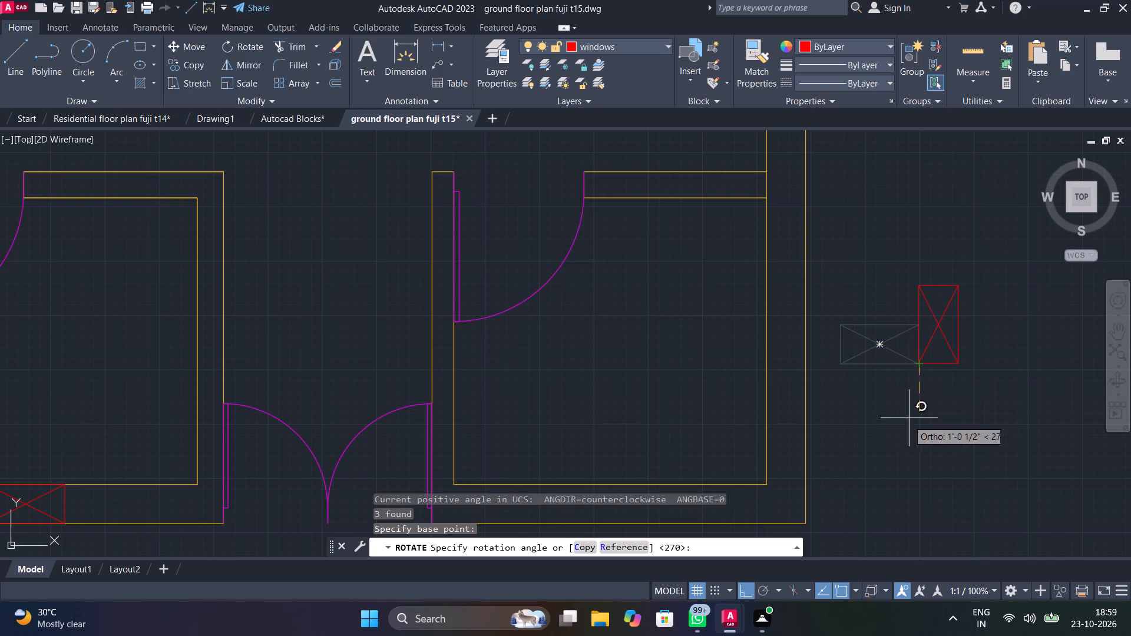
left_click(904, 426)
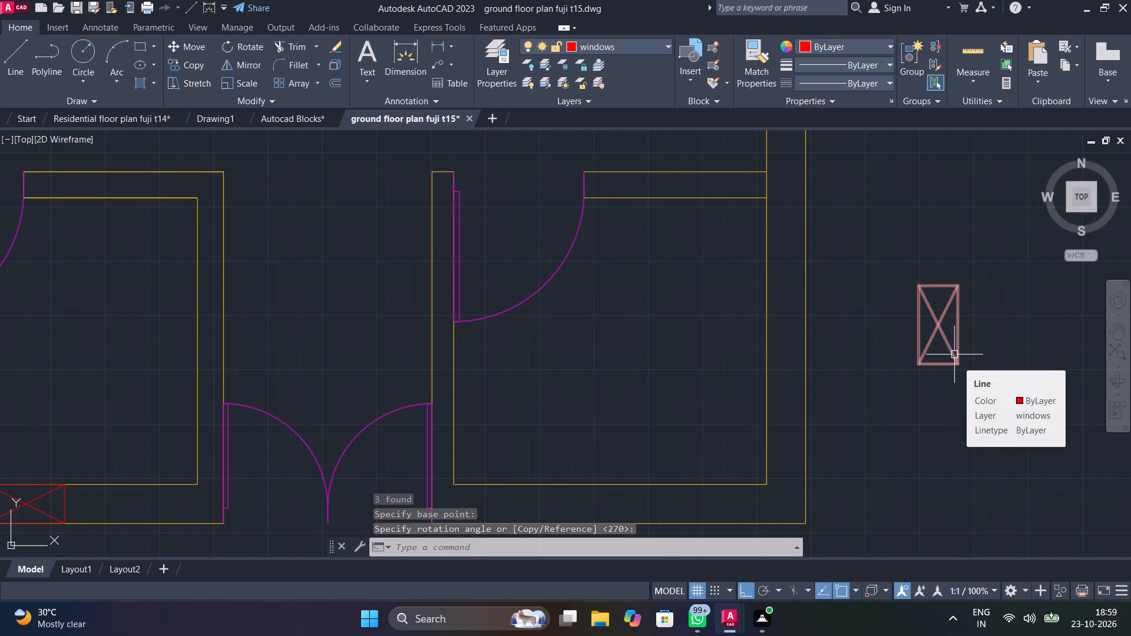
Move the upright small window by its west edge midpoint into the southeast room's east wall.
left_click(967, 383)
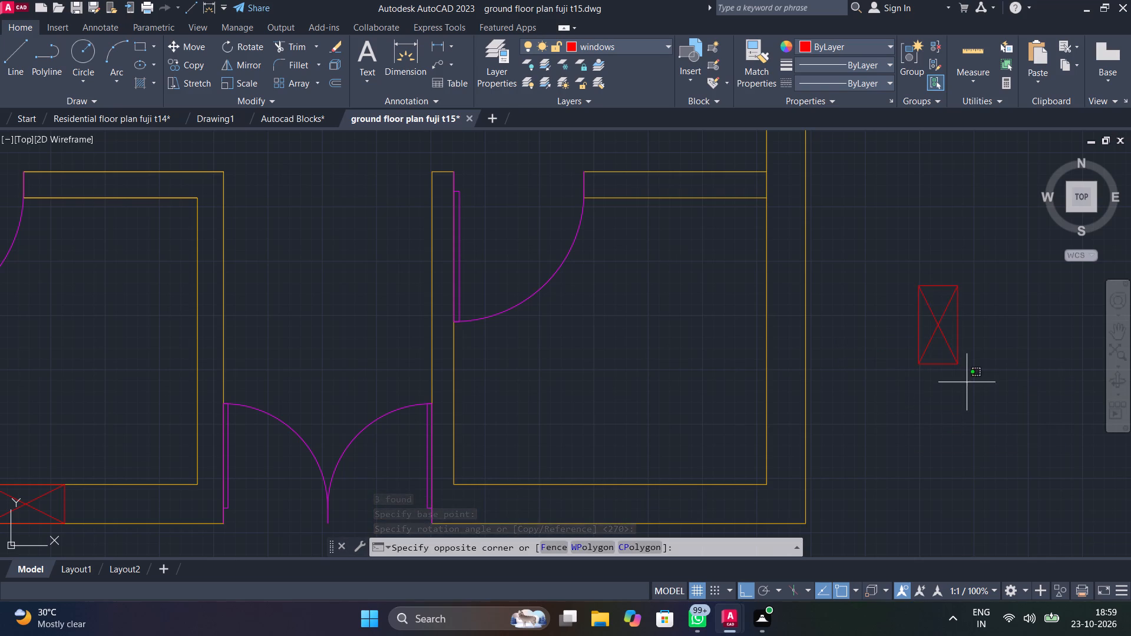
left_click(926, 267)
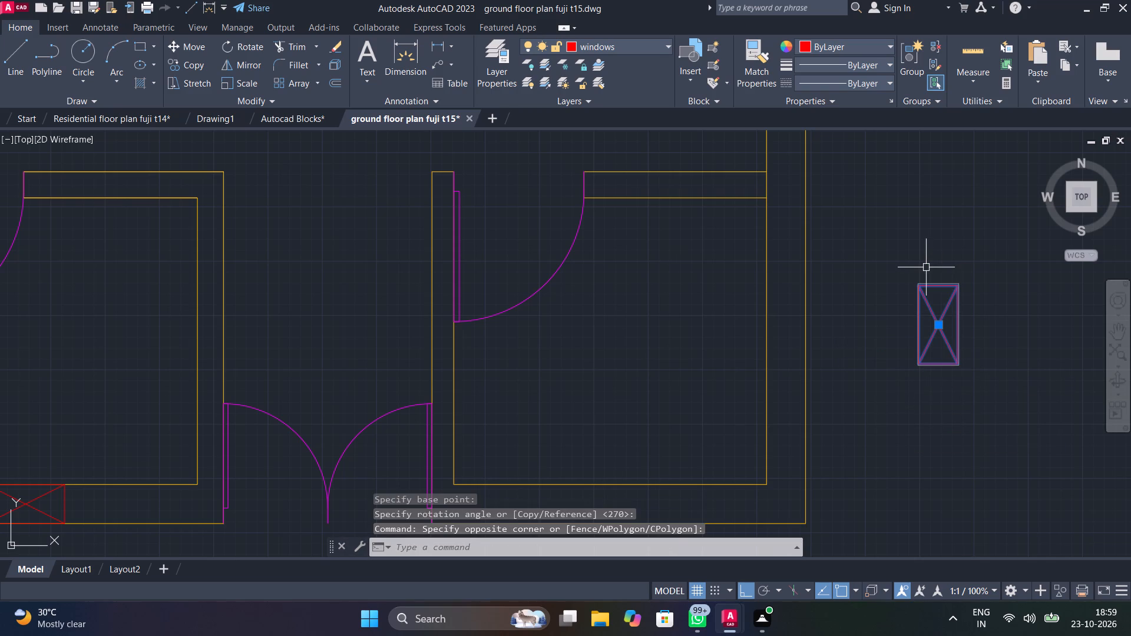
type("mo")
left_click(408, 425)
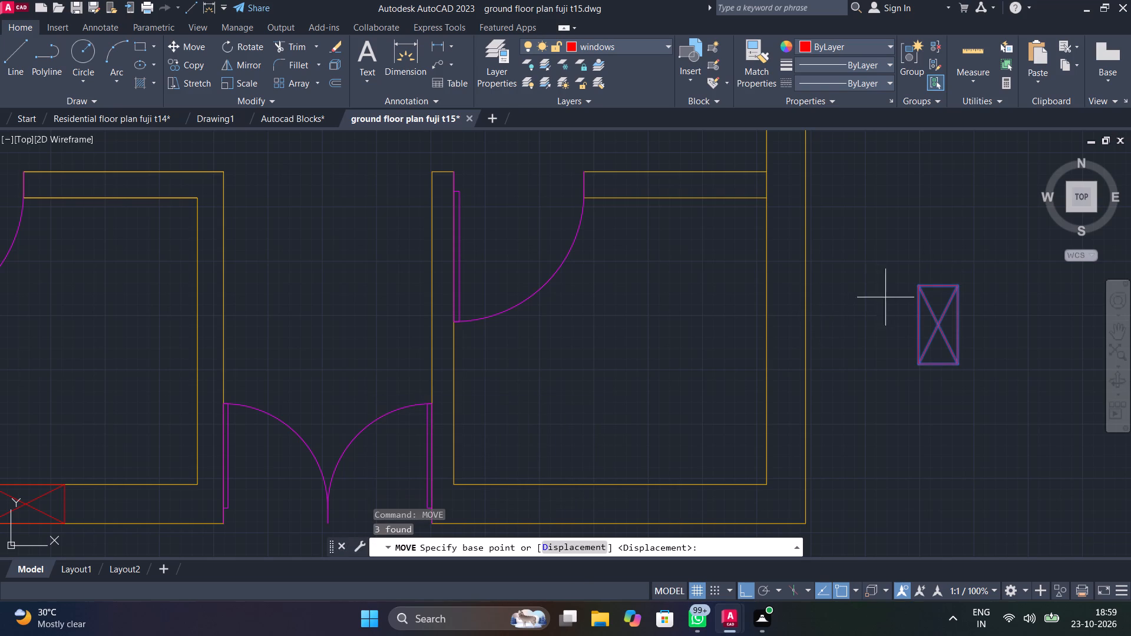
left_click(918, 328)
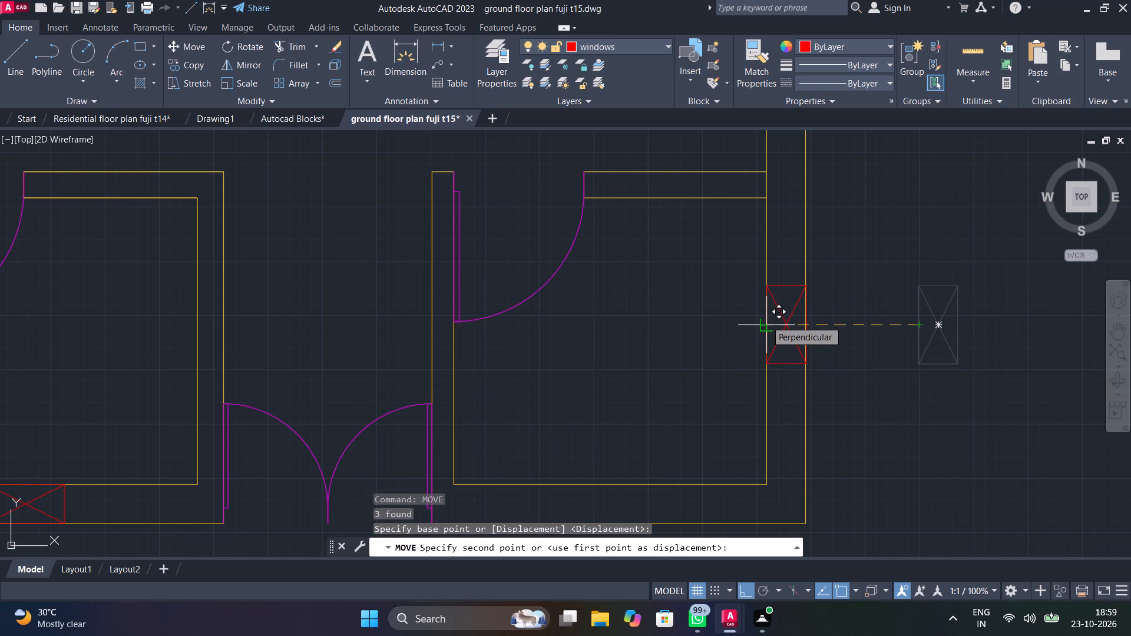
left_click(766, 320)
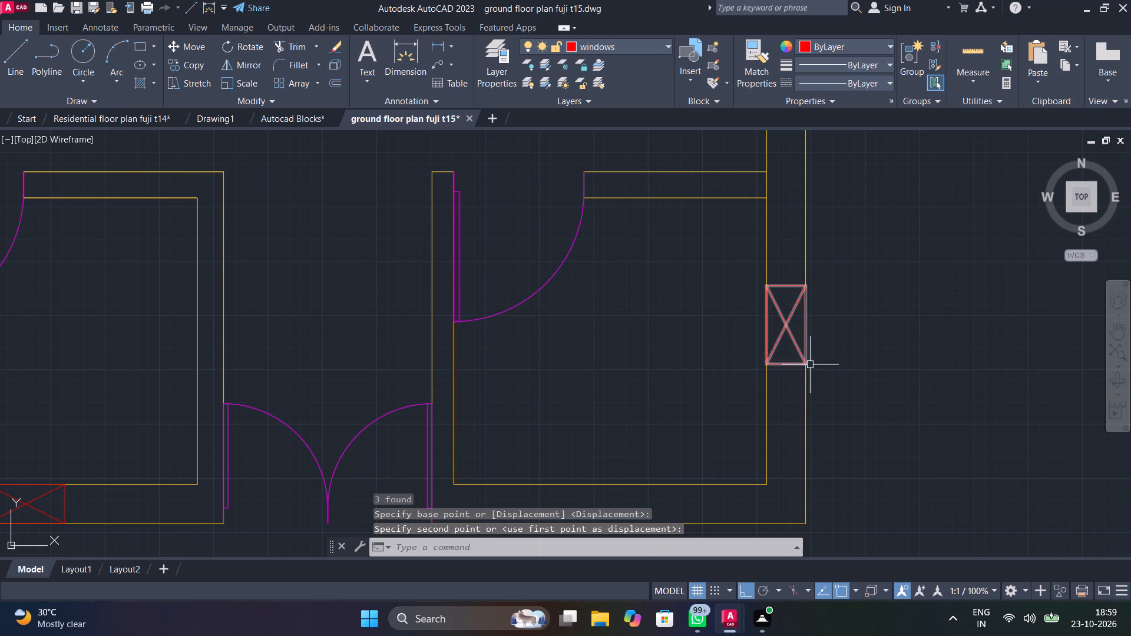
key("Escape")
Delete the spare large window symbol lying outside the plan to the west.
scroll(907, 369, "down", 2)
middle_click_drag(778, 367, 855, 416)
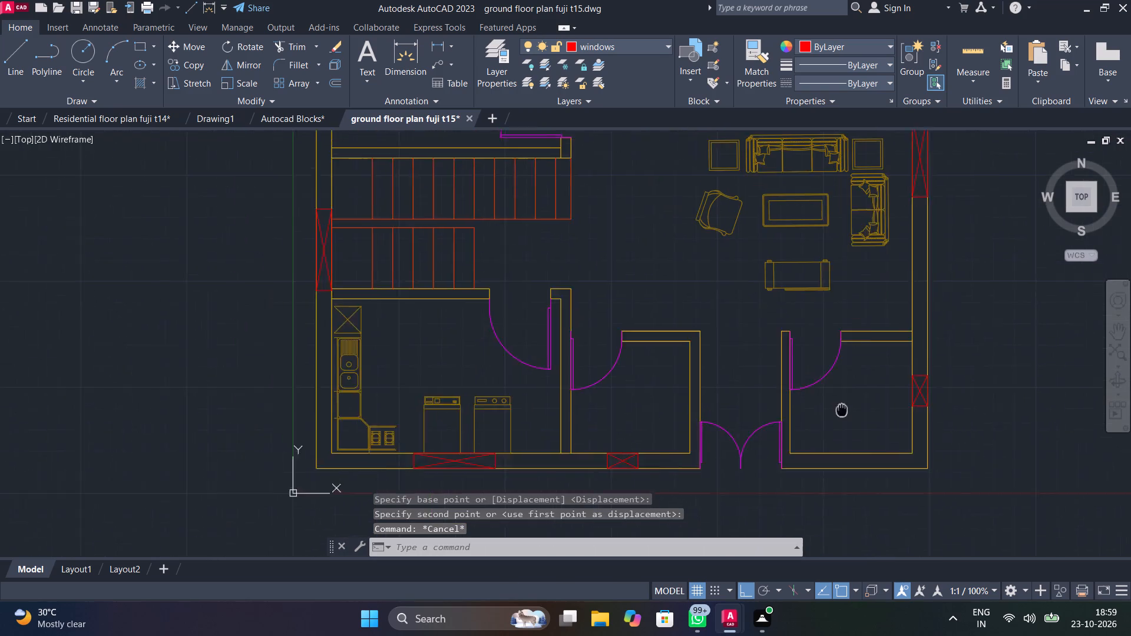
middle_click_drag(855, 416, 888, 443)
scroll(768, 333, "down", 2)
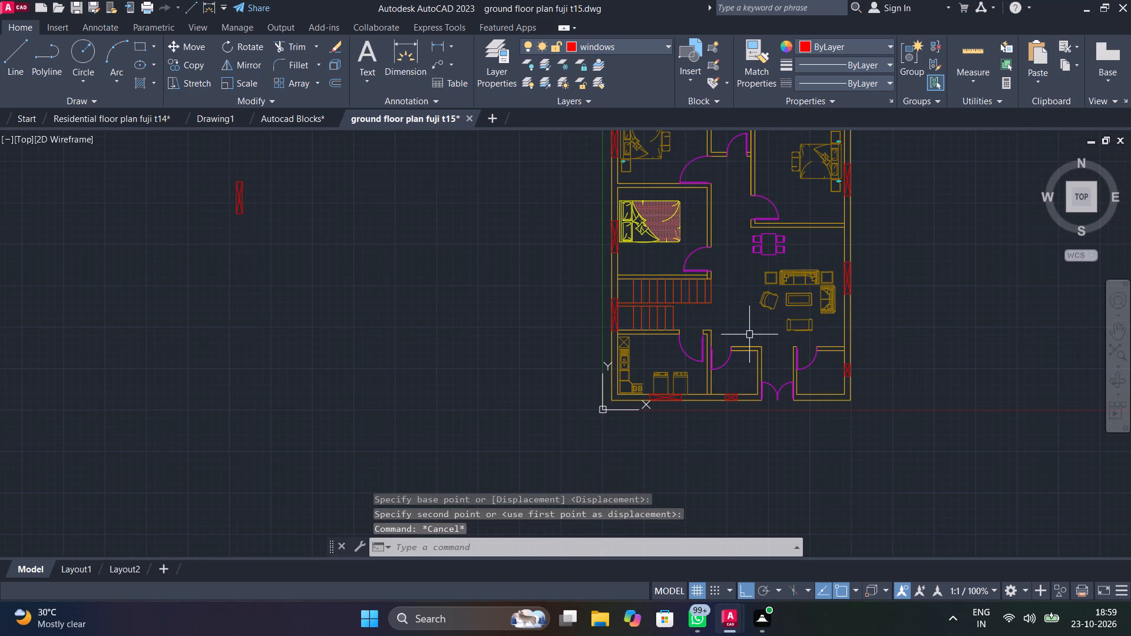
middle_click_drag(735, 320, 779, 420)
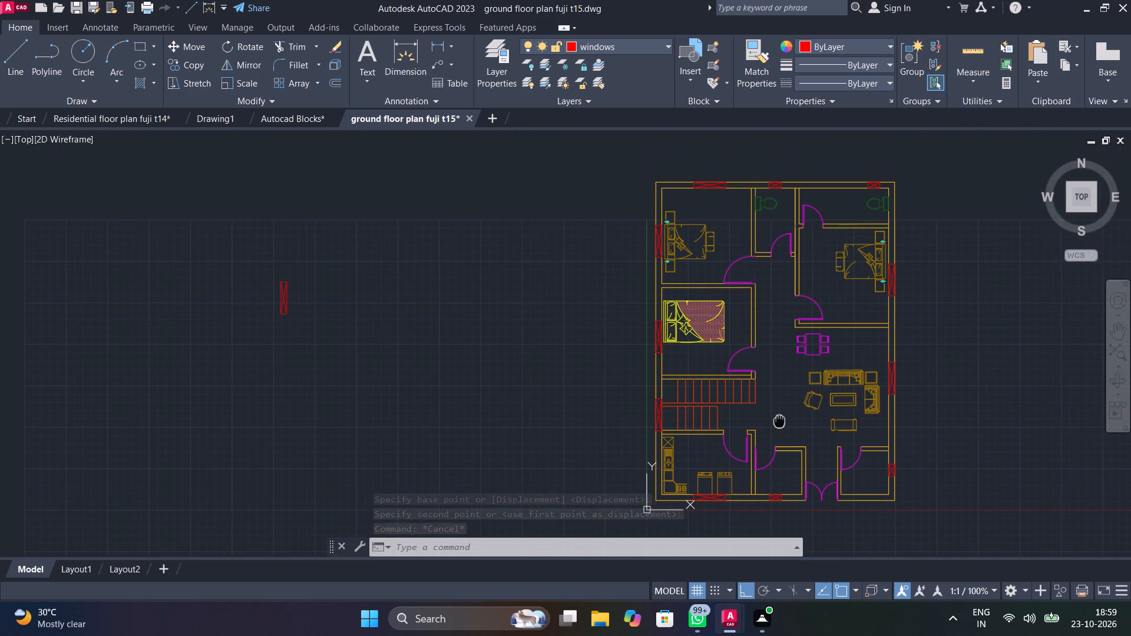
middle_click_drag(779, 420, 723, 397)
left_click_drag(285, 377, 285, 367)
left_click(176, 208)
key("Delete")
Delete the spare small window symbol lying north of the plan.
middle_click_drag(256, 211, 260, 367)
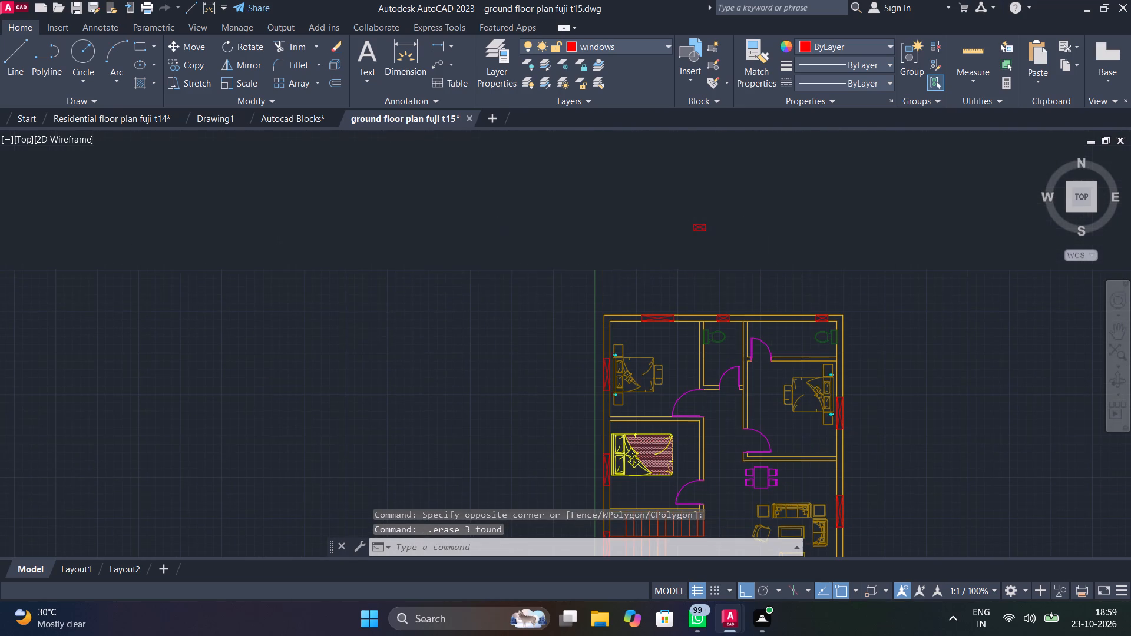
left_click_drag(743, 269, 725, 237)
left_click(666, 197)
key("Delete")
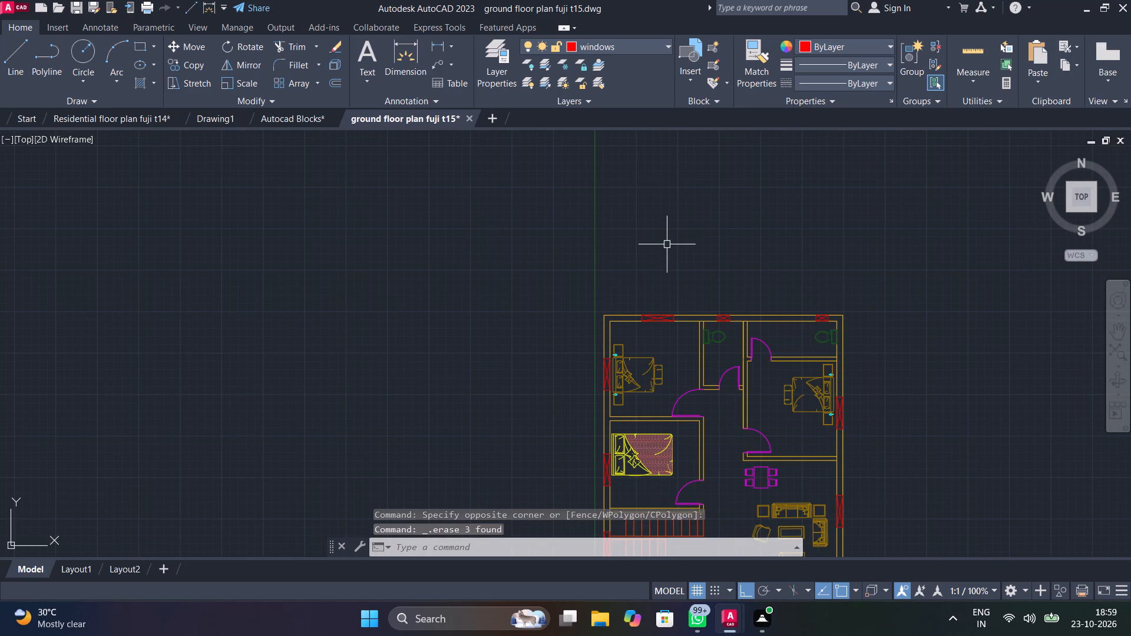
In the Residential floor plan fuji t14 drawing, copy the LIVING/DINING 15'11"X12'3" label of Flate B to the clipboard.
middle_click_drag(663, 240, 654, 63)
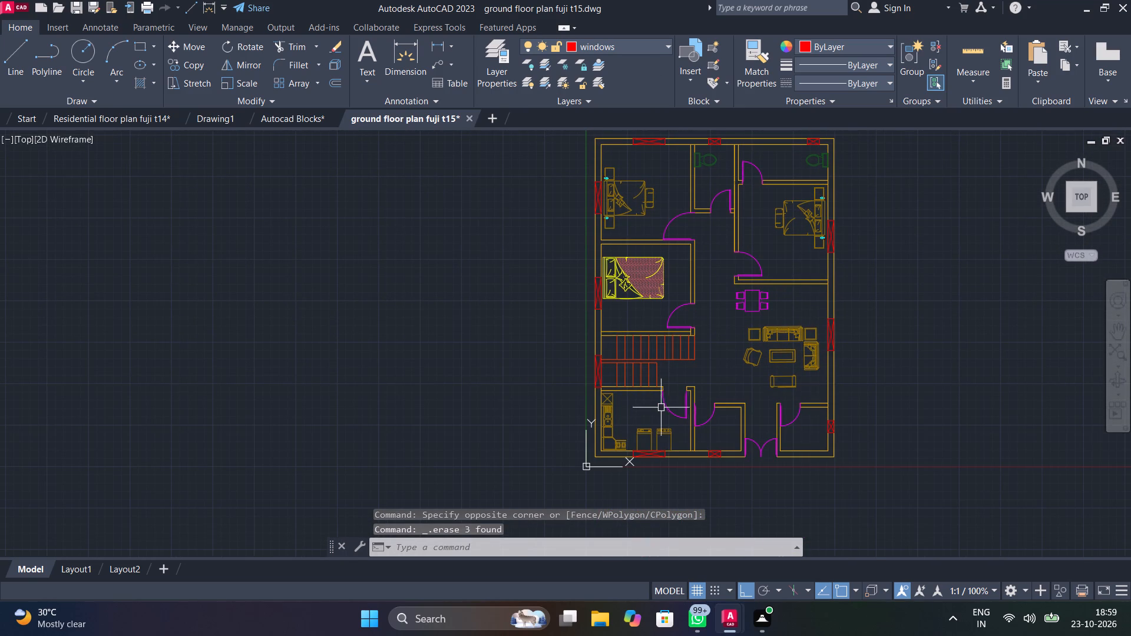
left_click(110, 113)
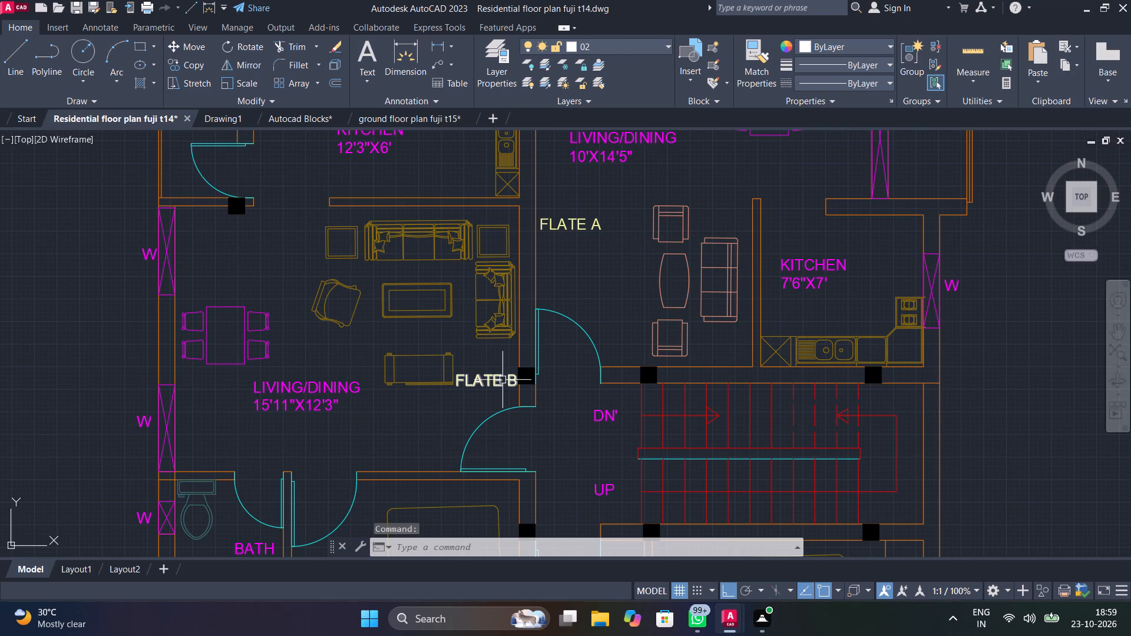
left_click(381, 426)
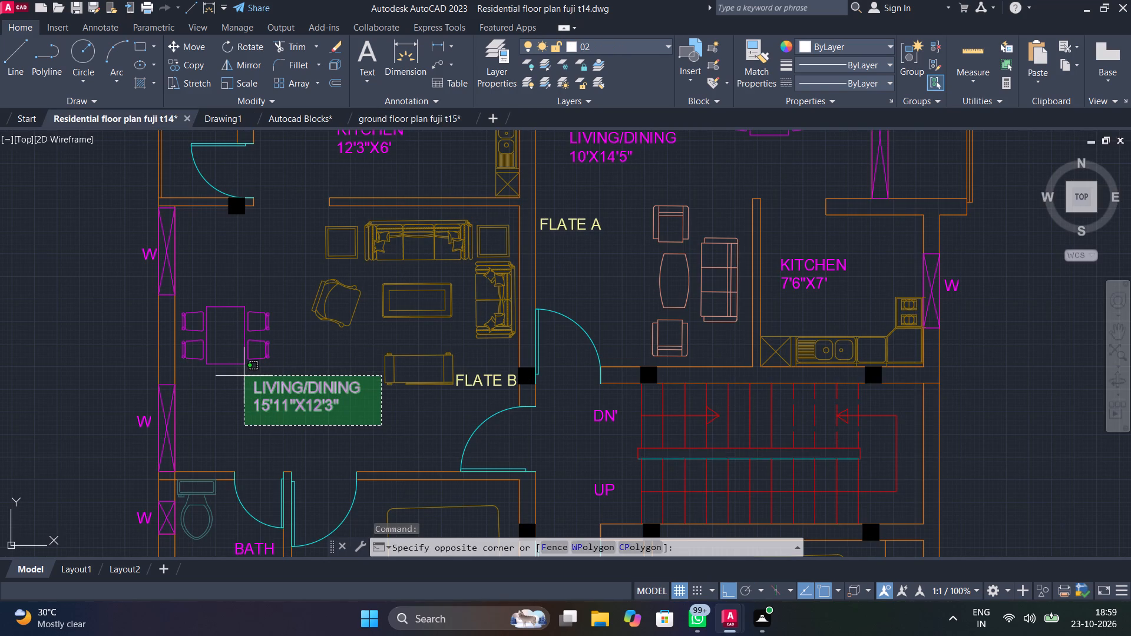
left_click(244, 376)
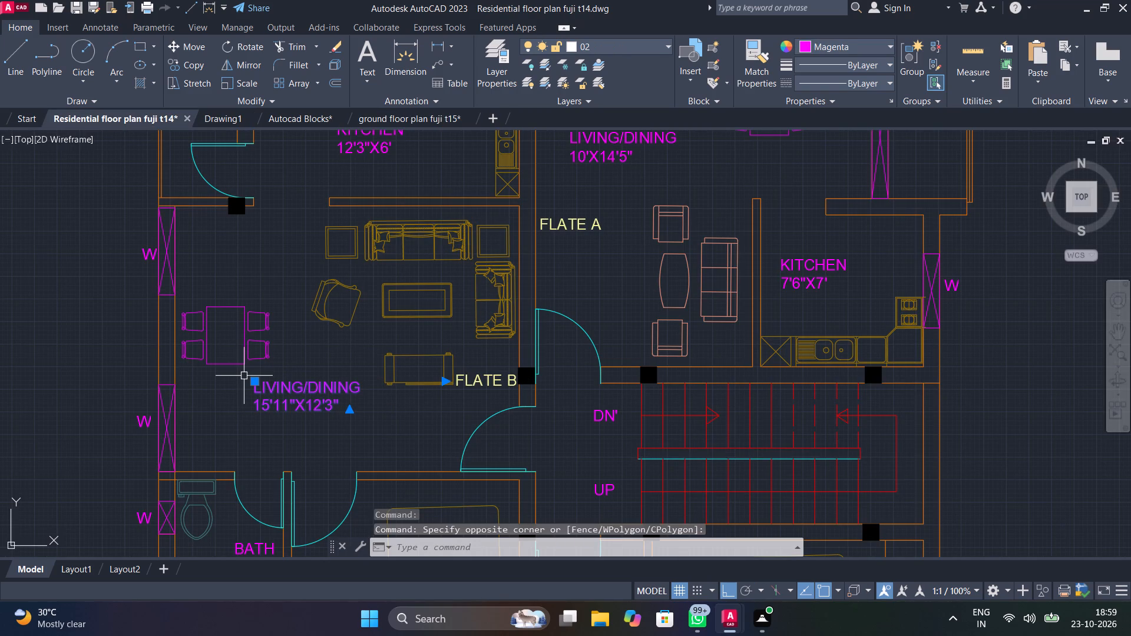
key("ctrl+c")
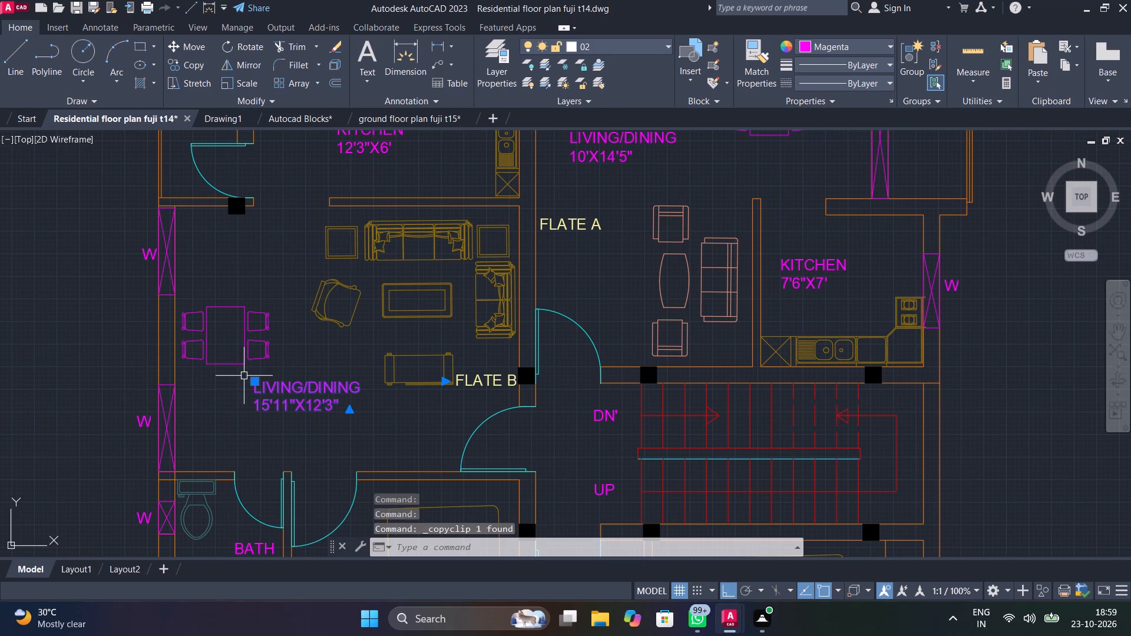
Paste the copied LIVING/DINING label into the ground floor plan fuji t15 drawing, just west of the living room's sofa group.
left_click(432, 118)
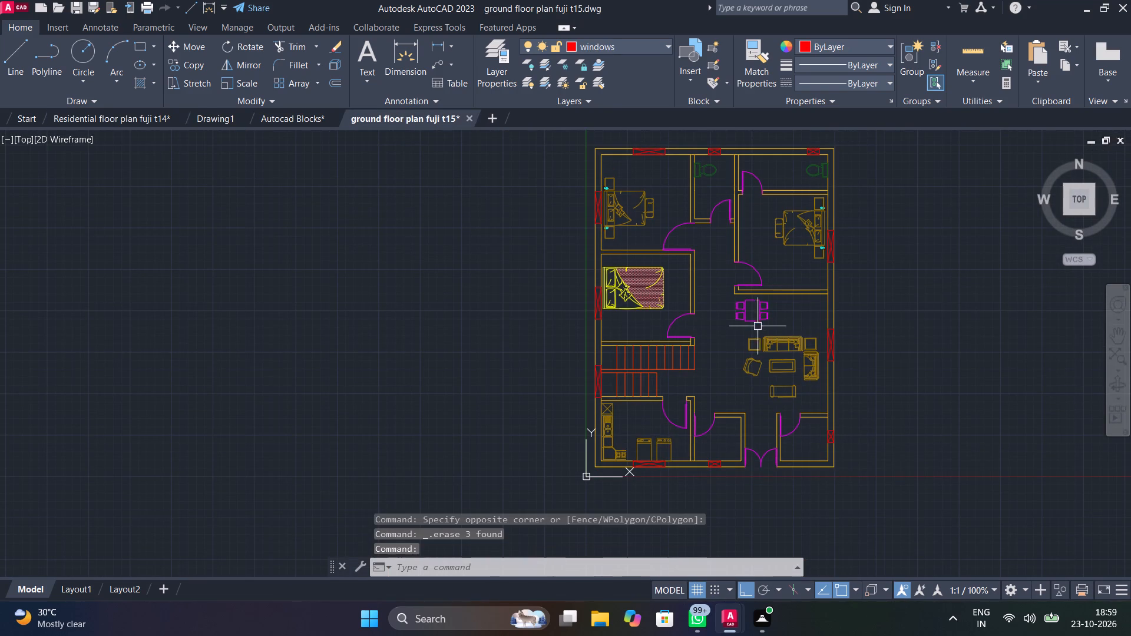
scroll(744, 338, "up", 1)
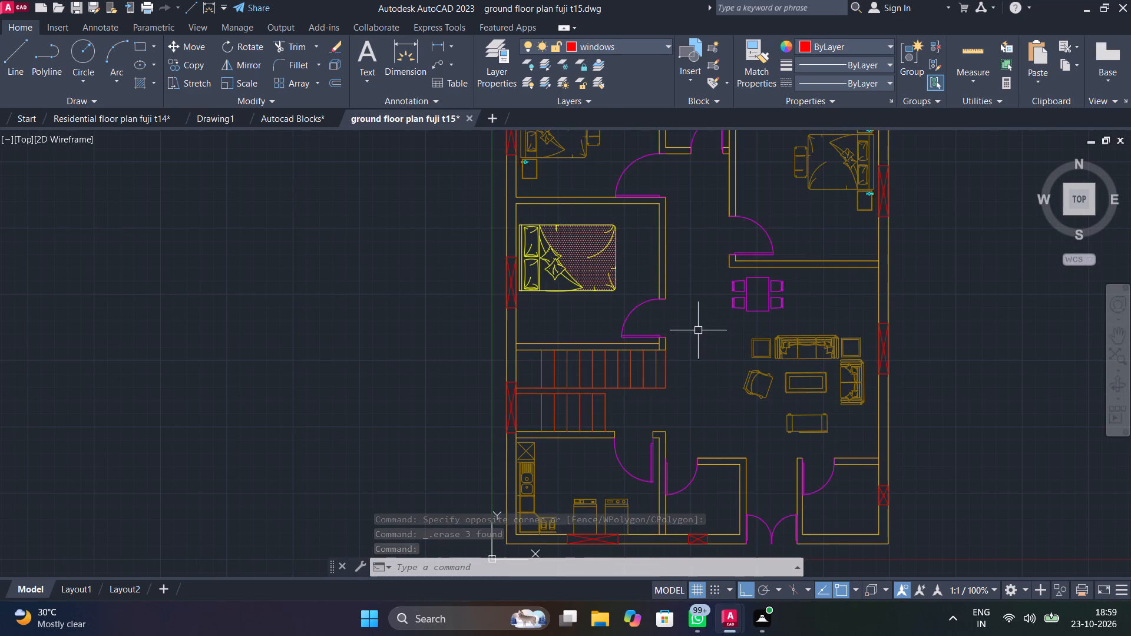
left_click(698, 330)
key("ctrl+v")
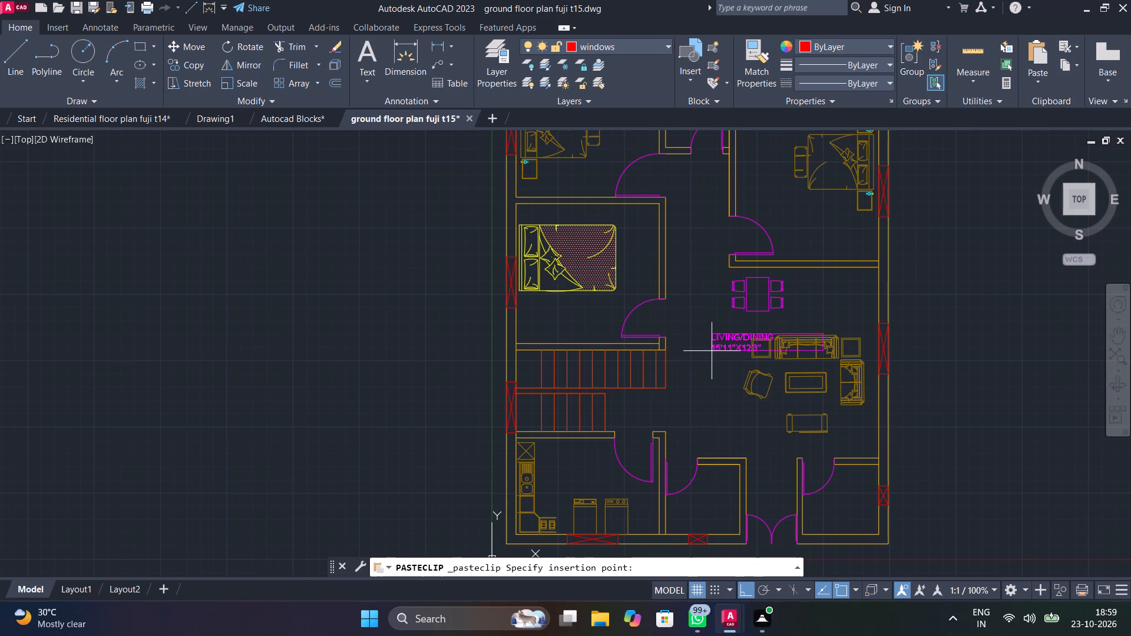
scroll(684, 339, "up", 2)
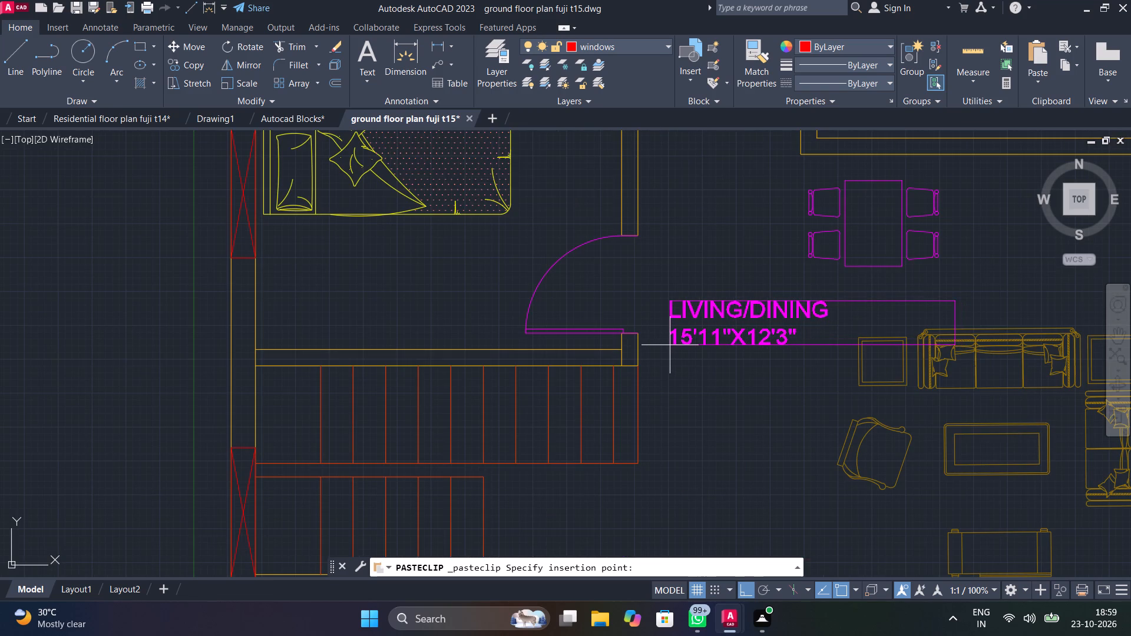
left_click(666, 343)
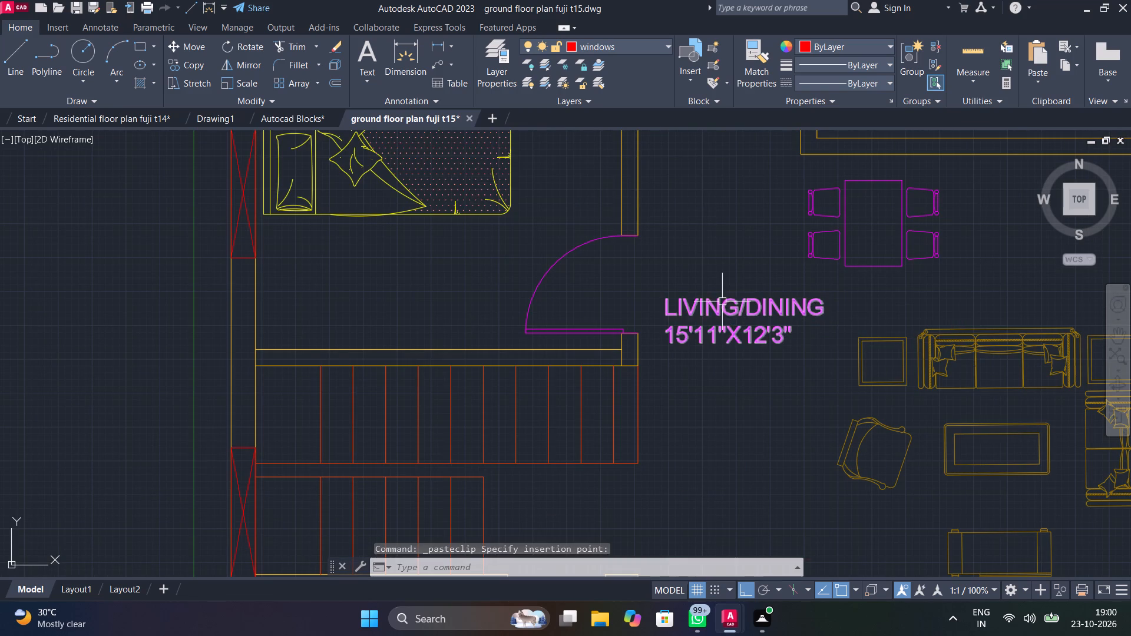
Create a new layer named text with index colour 170.
left_click(495, 47)
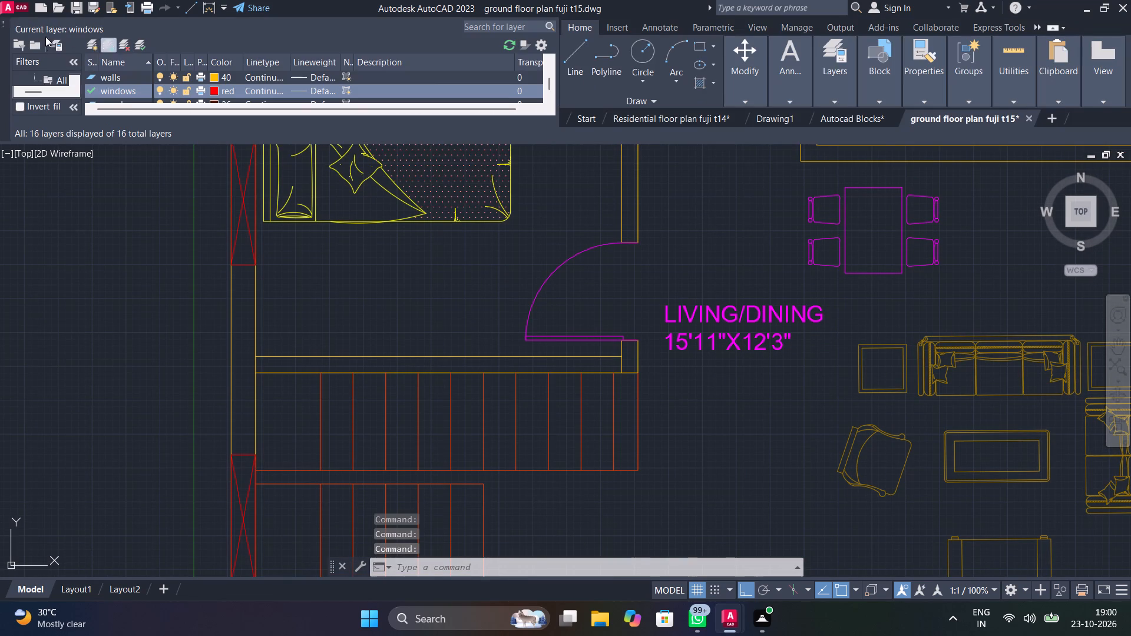
left_click(90, 49)
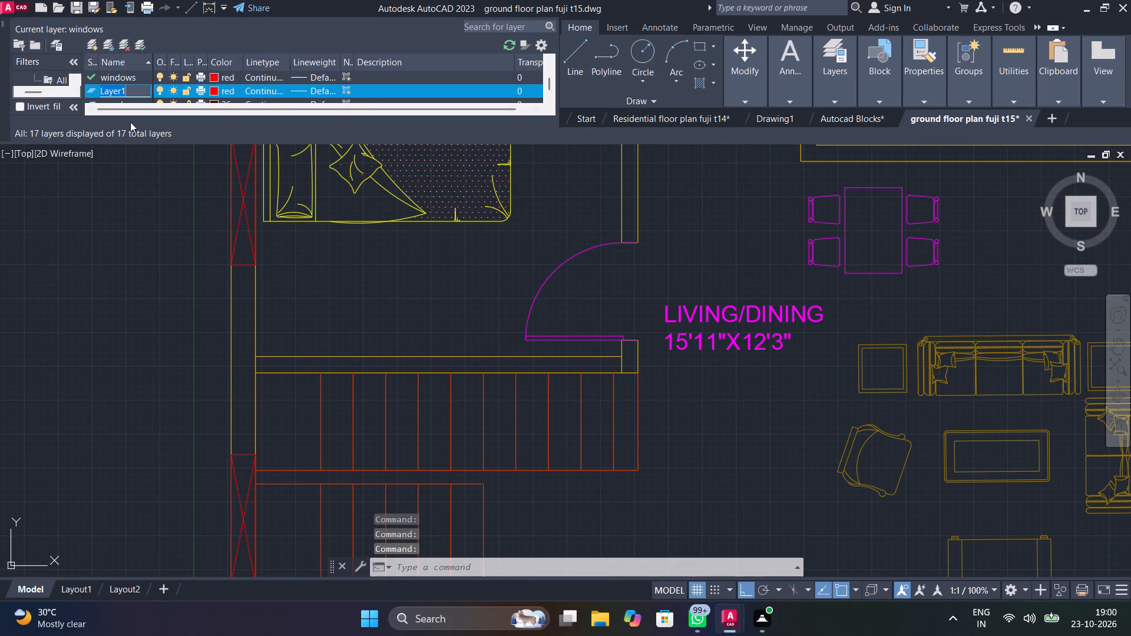
type("text")
key("Return")
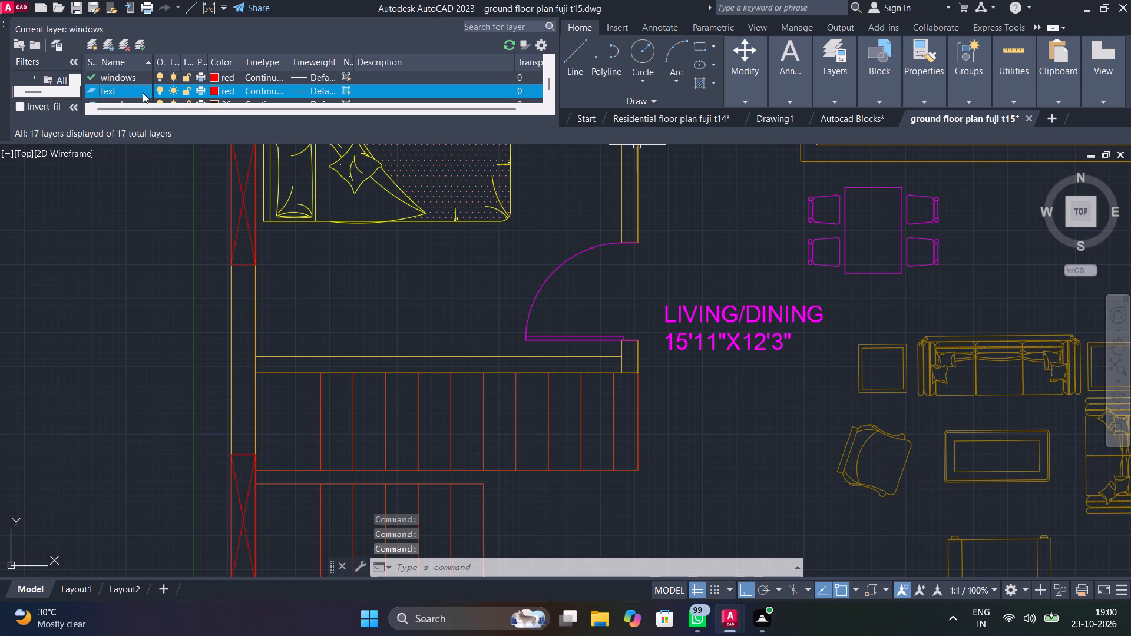
left_click(211, 88)
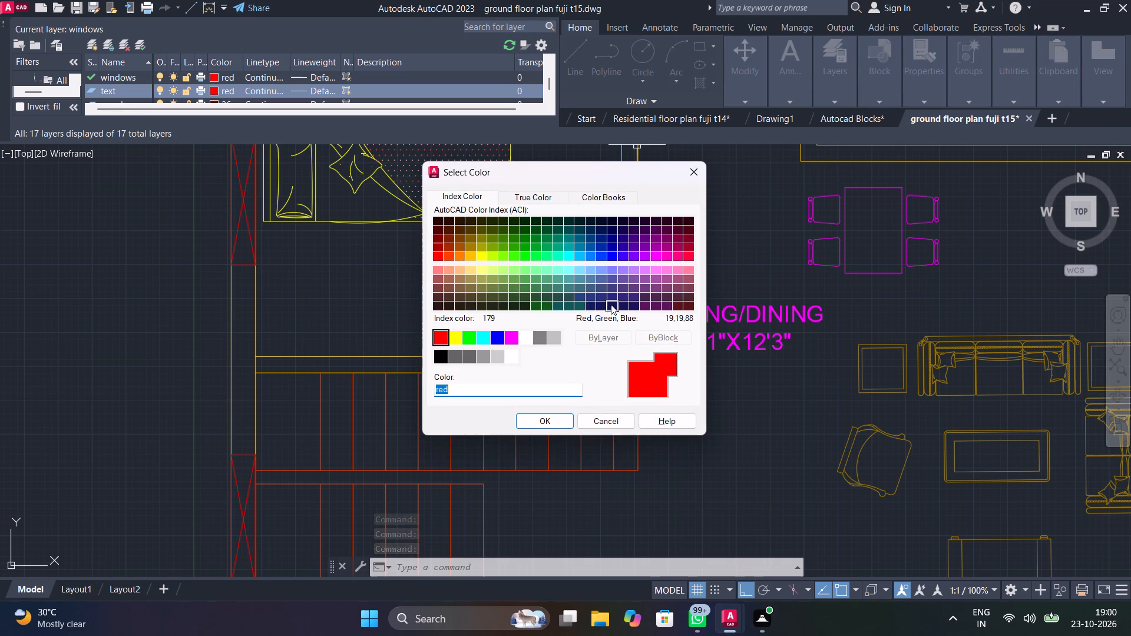
left_click(610, 257)
left_click(559, 422)
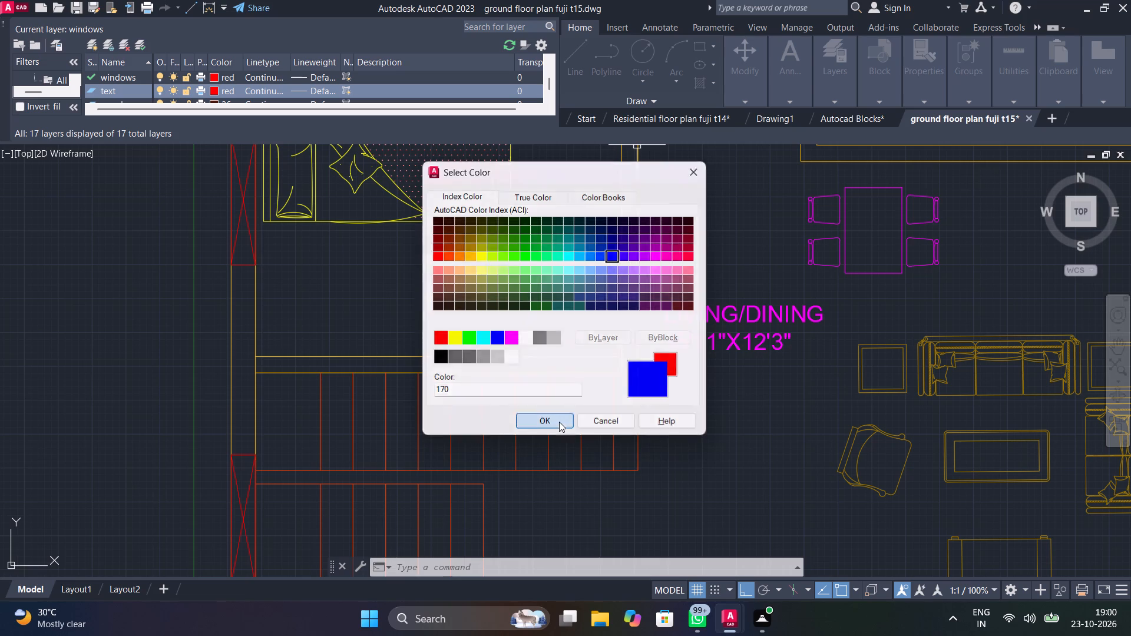
Assign the pasted LIVING/DINING label to the text layer.
left_click(788, 319)
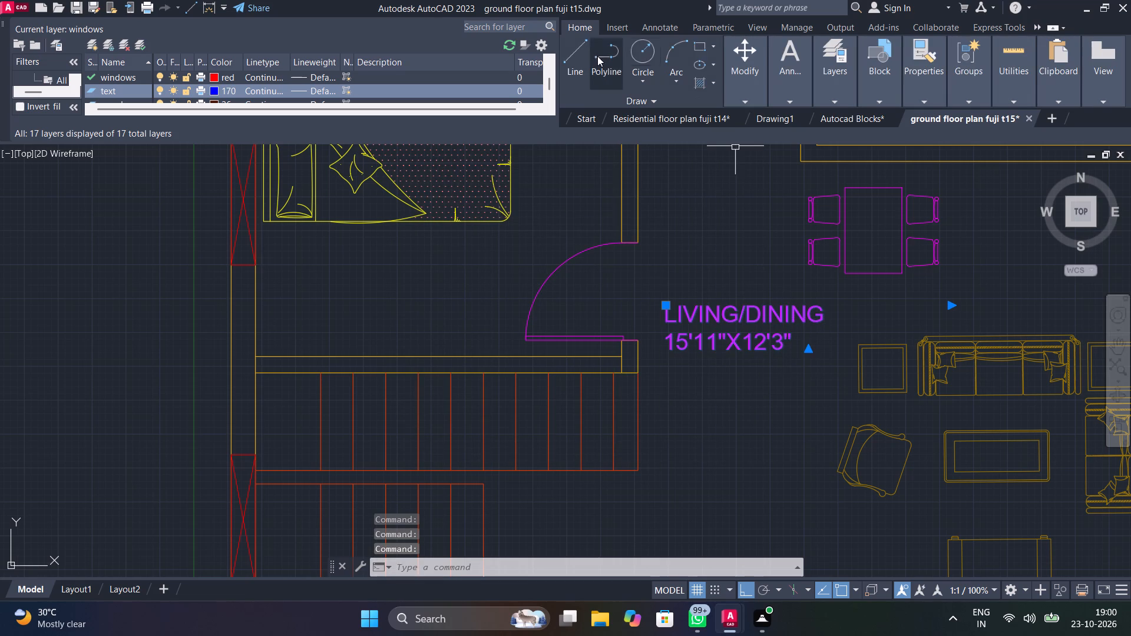
left_click(1, 21)
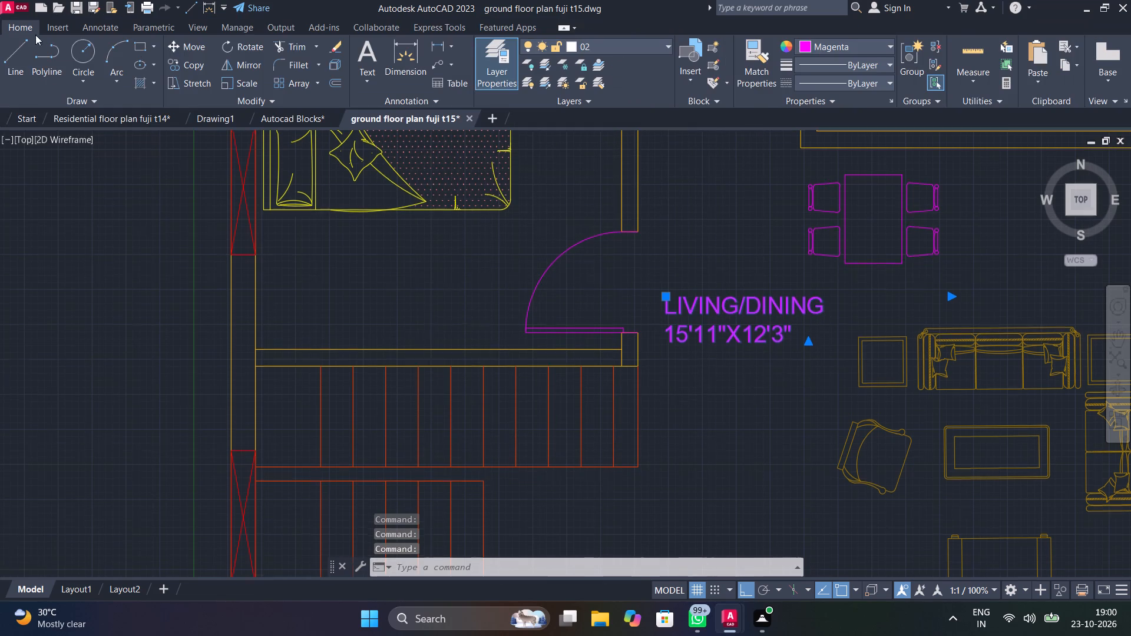
left_click(668, 45)
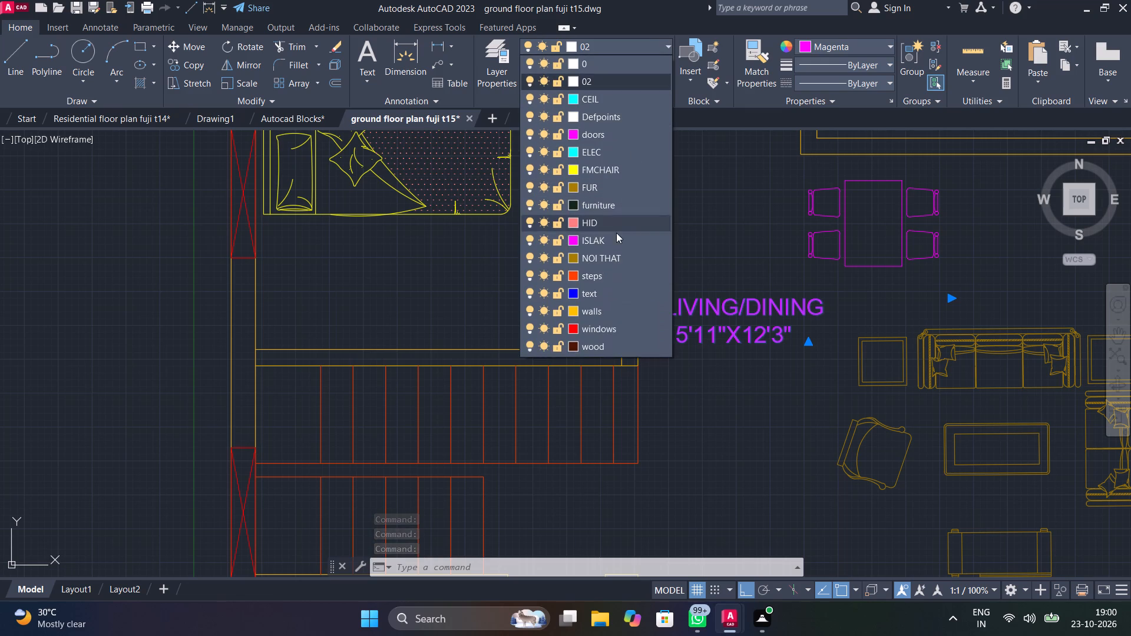
left_click(616, 297)
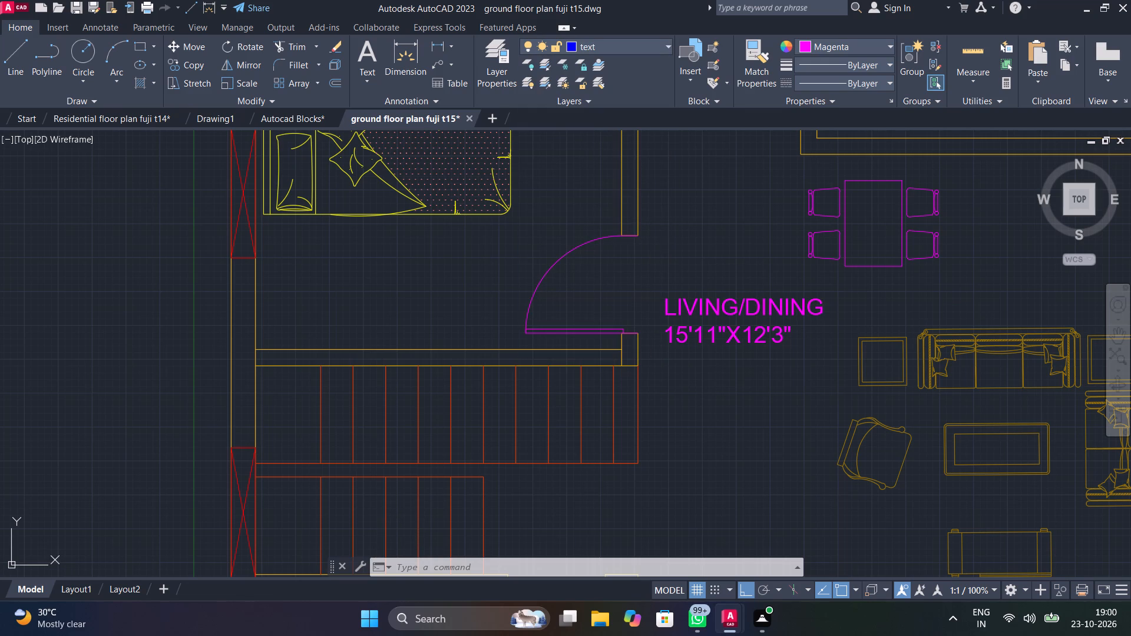
left_click(736, 310)
scroll(754, 339, "down", 2)
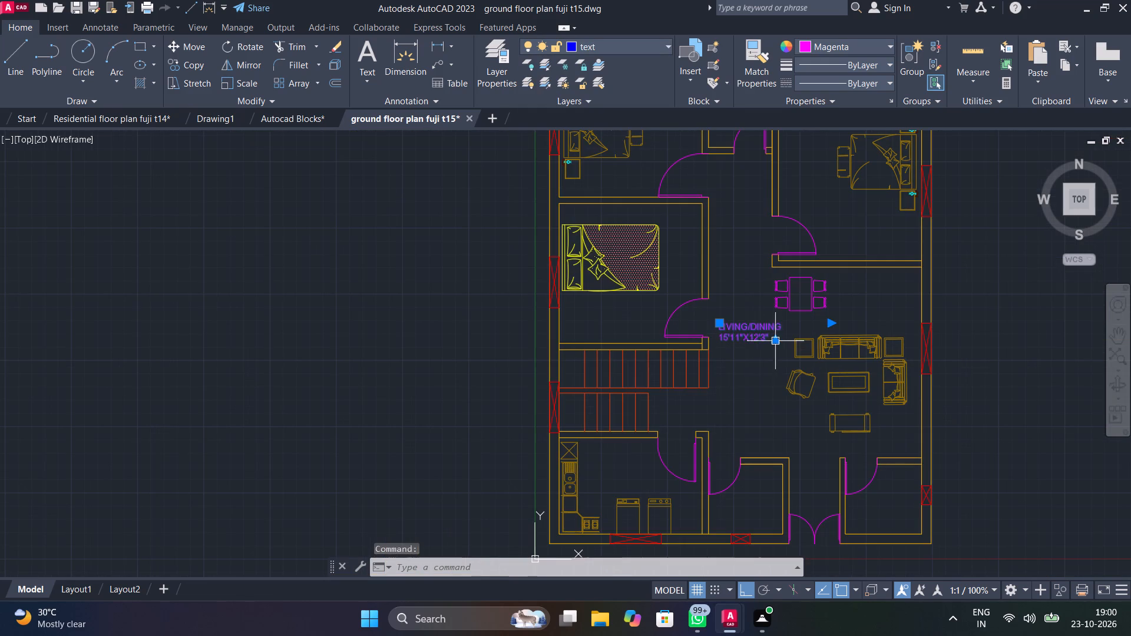
scroll(779, 340, "up", 3)
key("Escape")
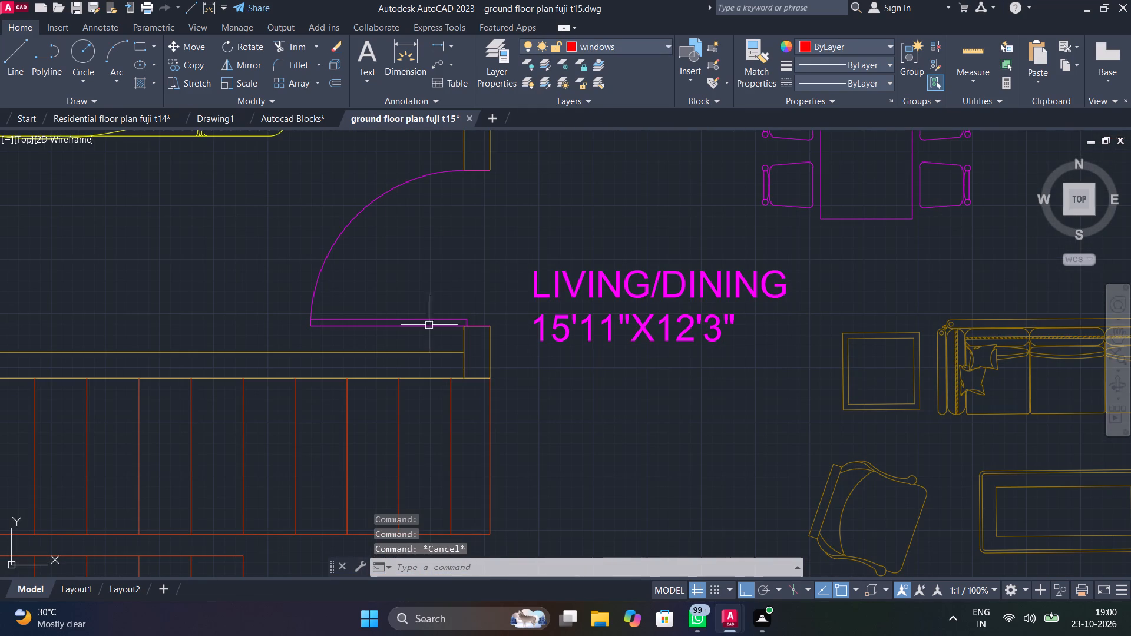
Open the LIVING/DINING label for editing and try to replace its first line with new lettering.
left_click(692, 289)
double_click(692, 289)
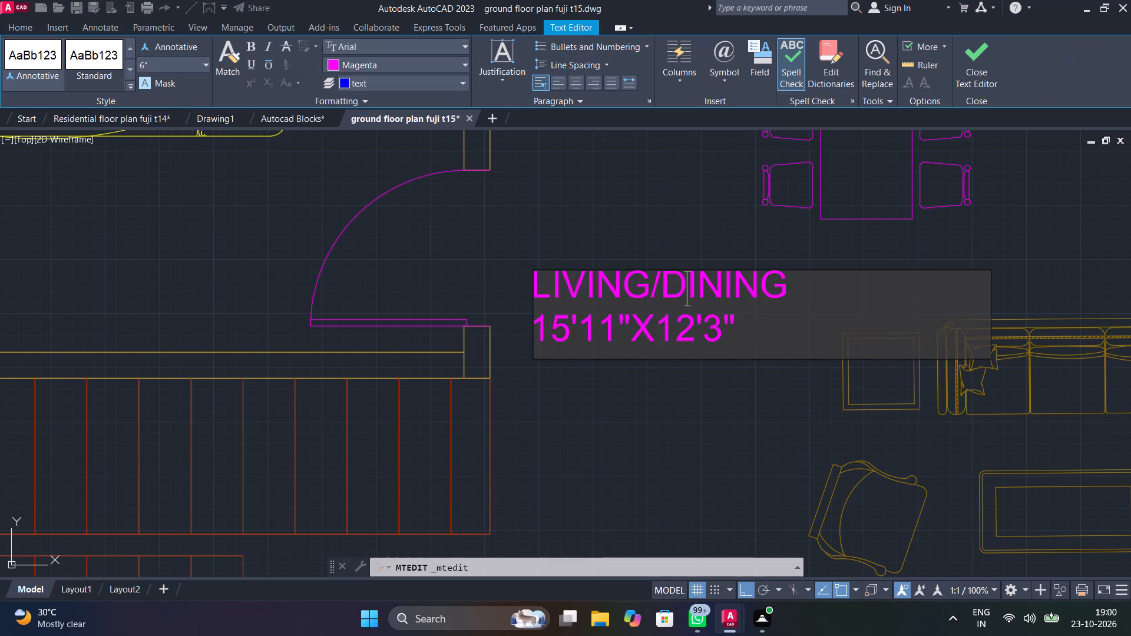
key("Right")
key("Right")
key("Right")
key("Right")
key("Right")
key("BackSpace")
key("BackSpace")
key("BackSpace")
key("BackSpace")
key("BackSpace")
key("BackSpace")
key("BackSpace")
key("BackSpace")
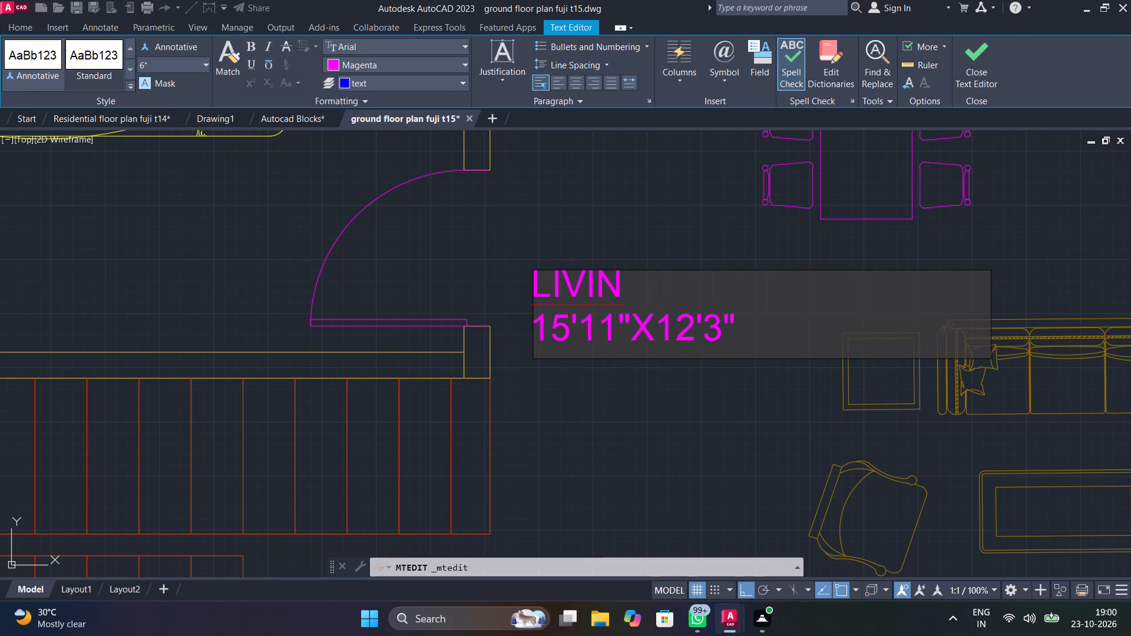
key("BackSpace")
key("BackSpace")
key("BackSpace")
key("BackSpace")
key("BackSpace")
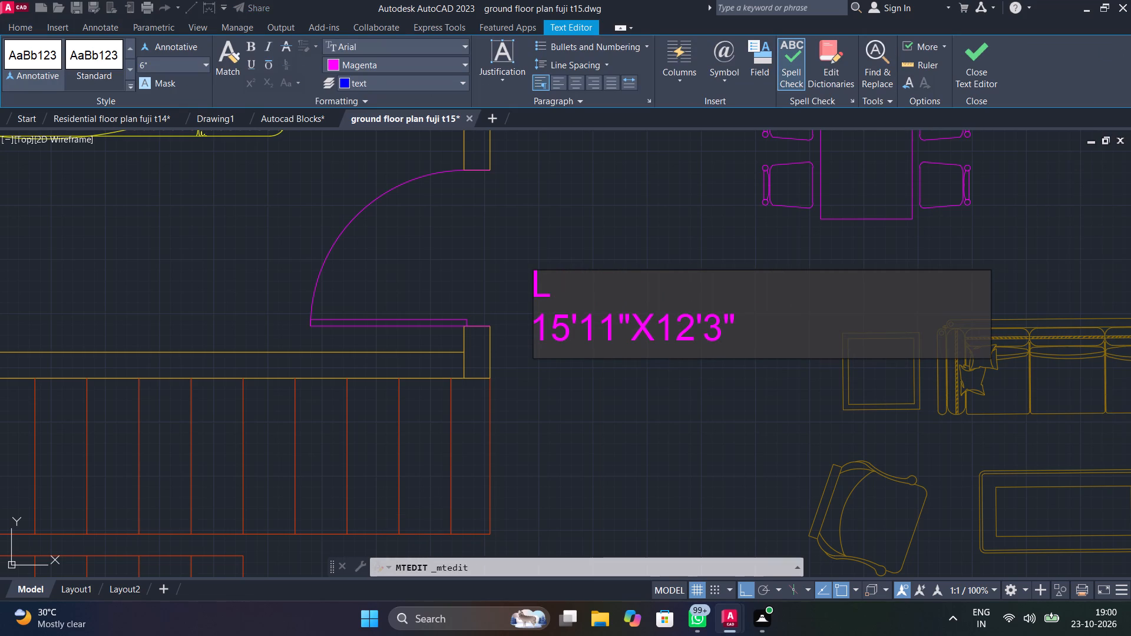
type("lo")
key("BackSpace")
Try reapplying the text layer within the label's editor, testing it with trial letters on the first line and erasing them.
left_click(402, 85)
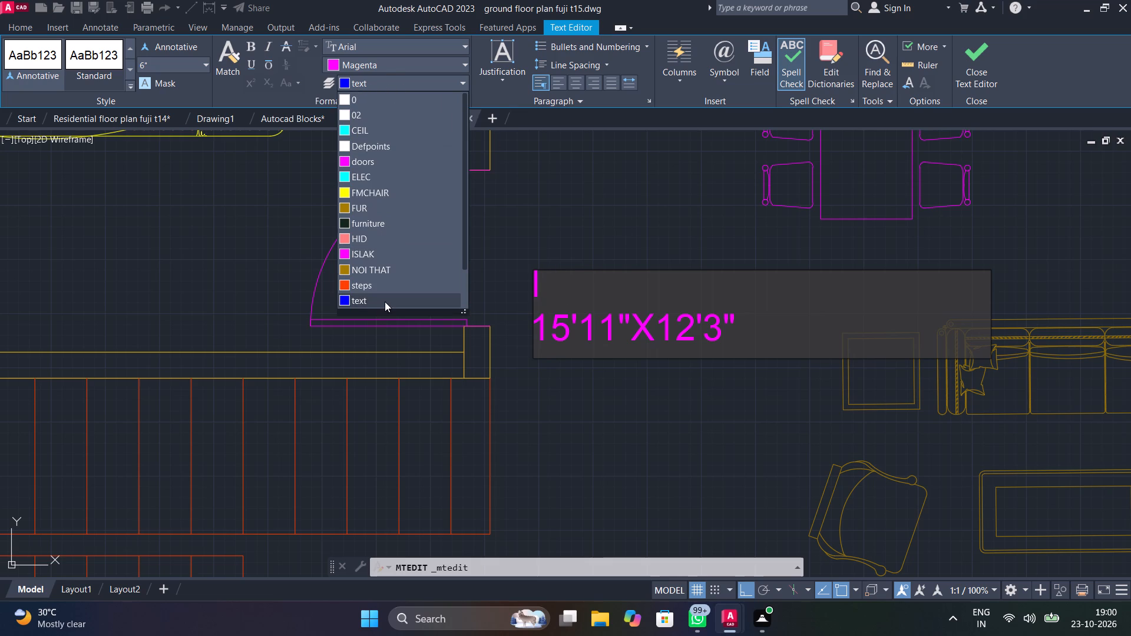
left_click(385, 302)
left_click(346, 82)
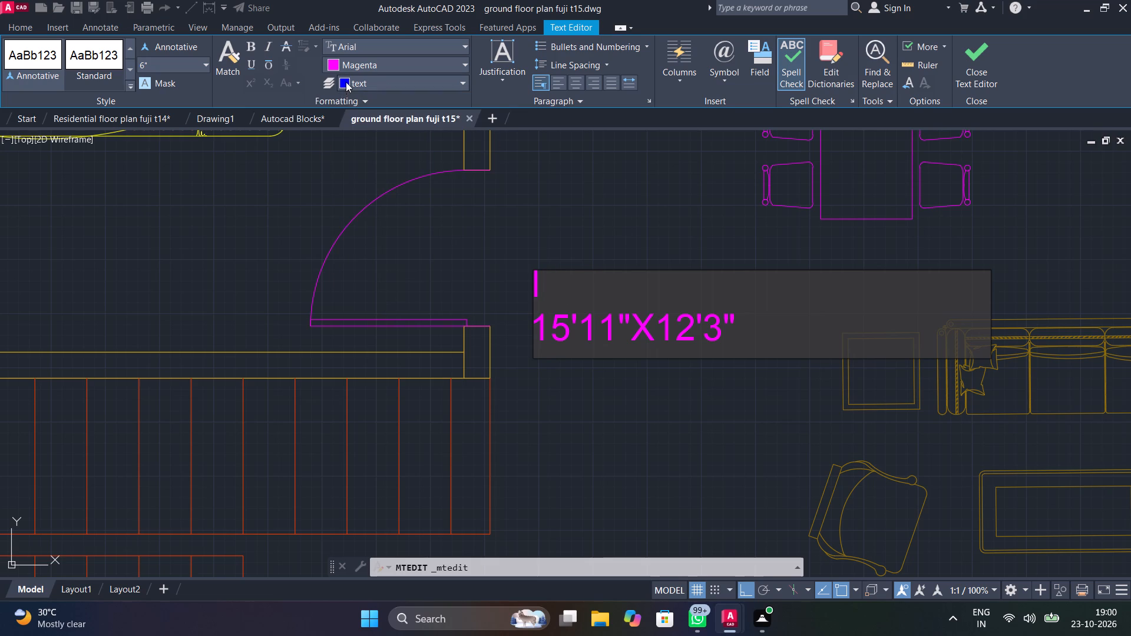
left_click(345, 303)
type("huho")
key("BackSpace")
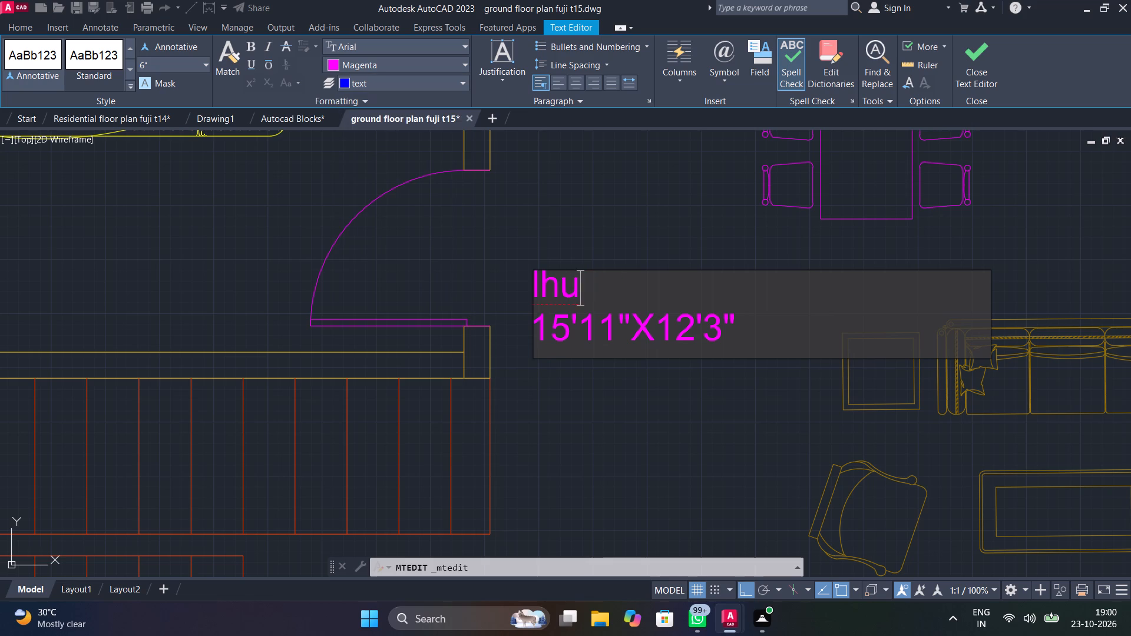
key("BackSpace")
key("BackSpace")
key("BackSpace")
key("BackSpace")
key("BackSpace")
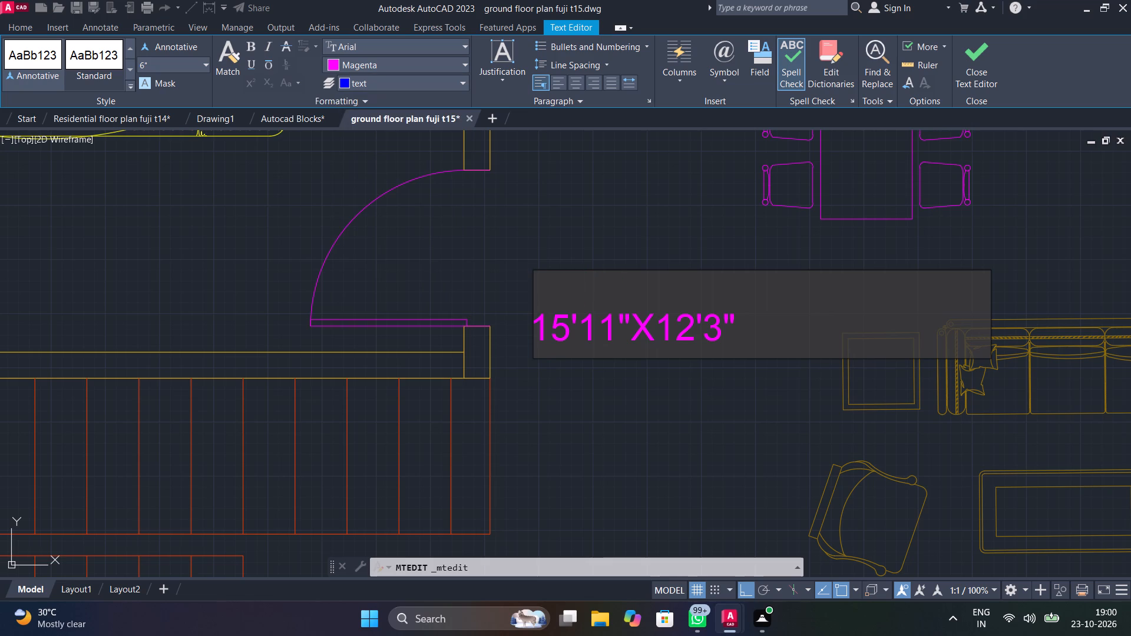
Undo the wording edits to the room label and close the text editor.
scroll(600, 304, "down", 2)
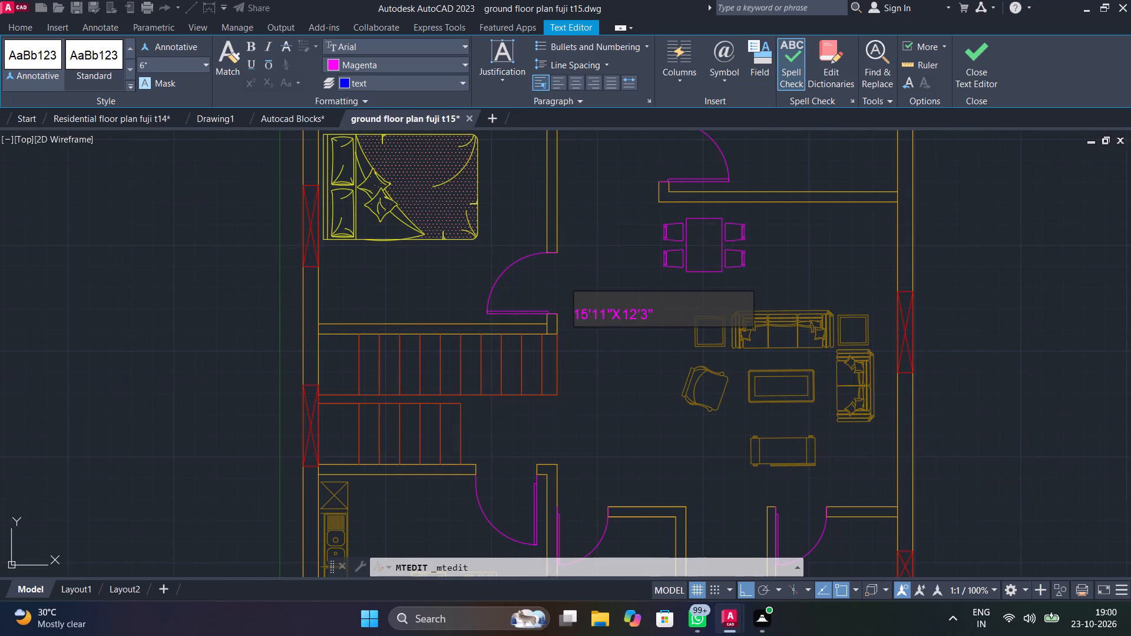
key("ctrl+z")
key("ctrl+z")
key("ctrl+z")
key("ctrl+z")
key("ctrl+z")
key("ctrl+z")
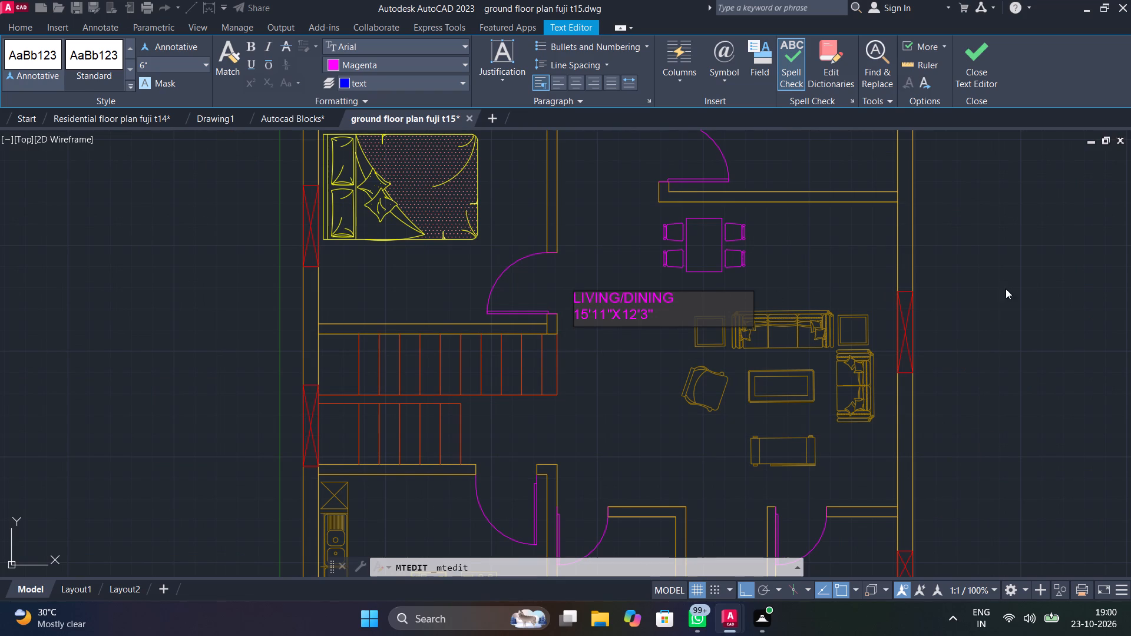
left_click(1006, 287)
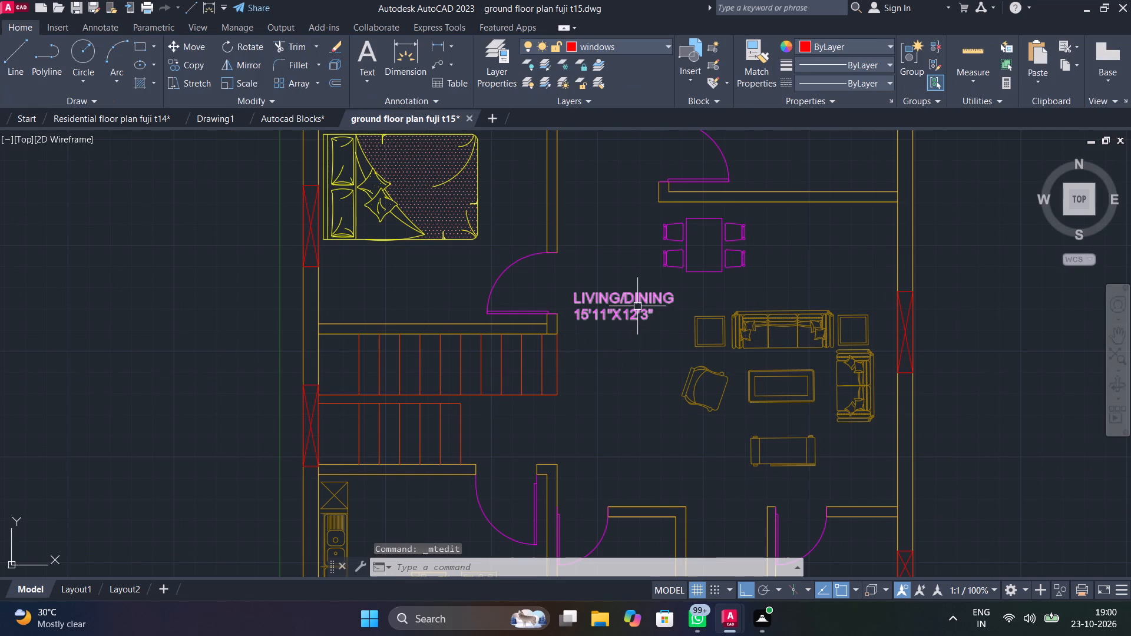
Set the LIVING/DINING label's colour property to ByLayer.
left_click(594, 297)
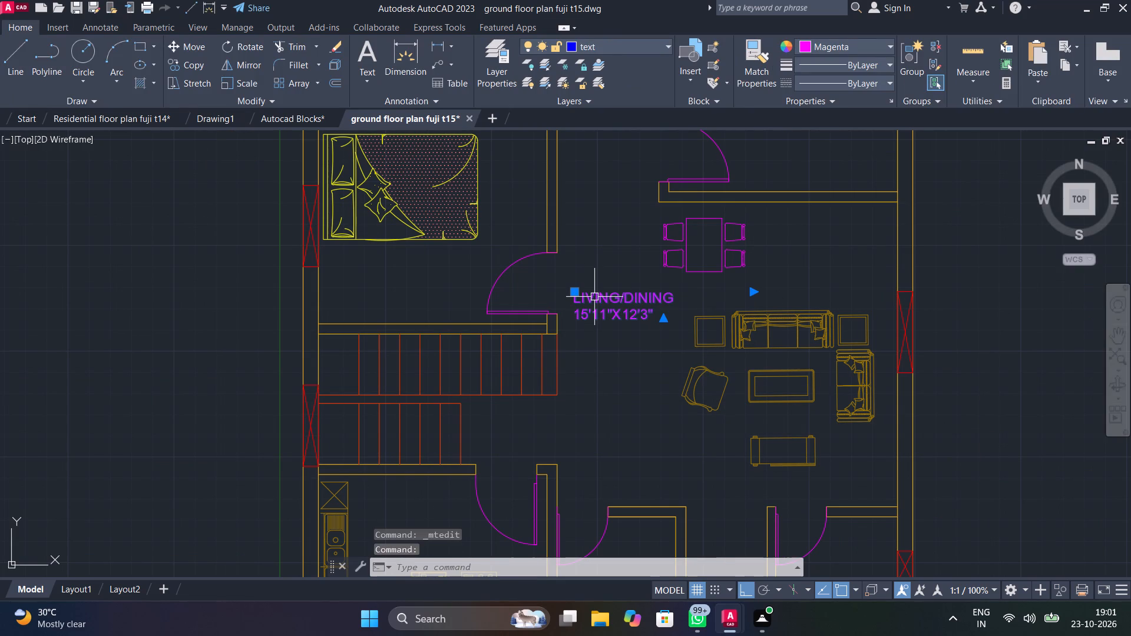
right_click(594, 297)
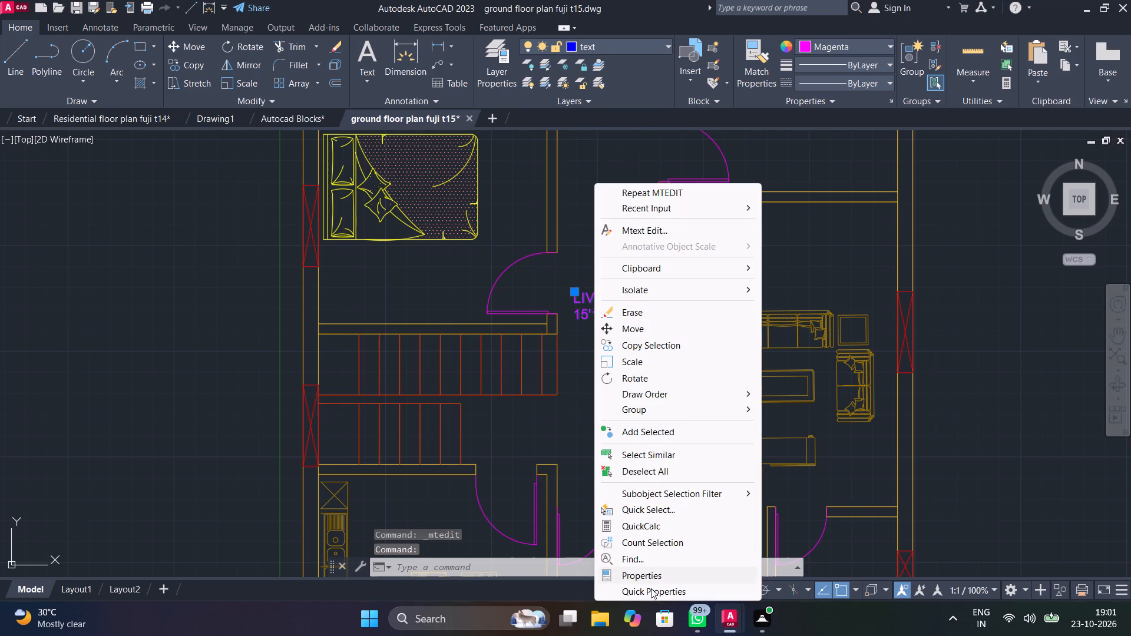
left_click(650, 571)
left_click(117, 91)
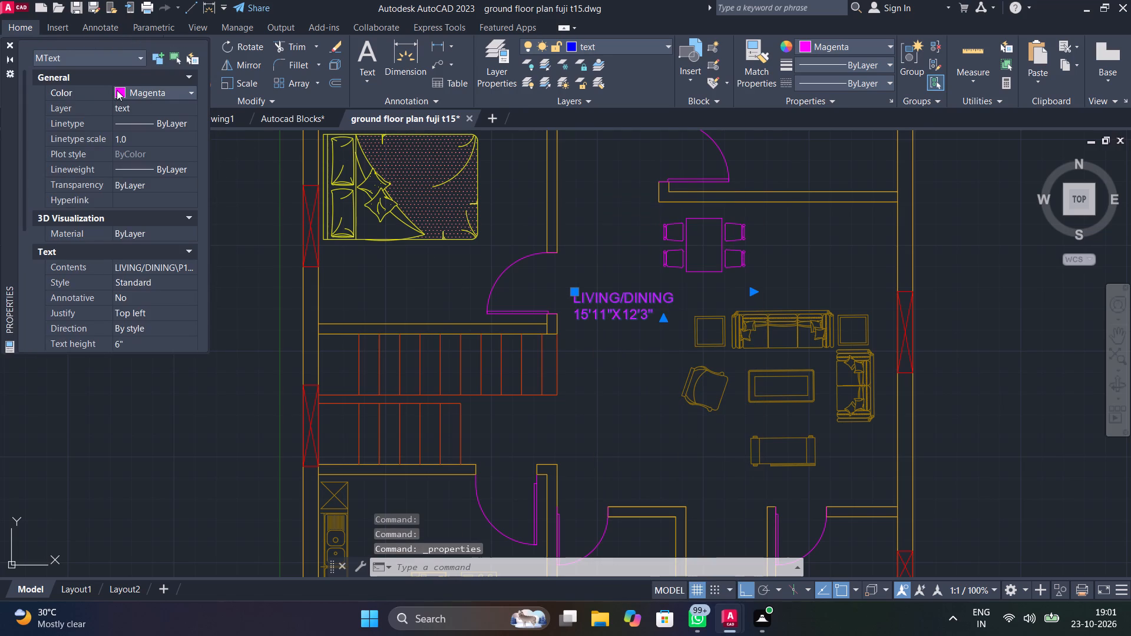
left_click(123, 92)
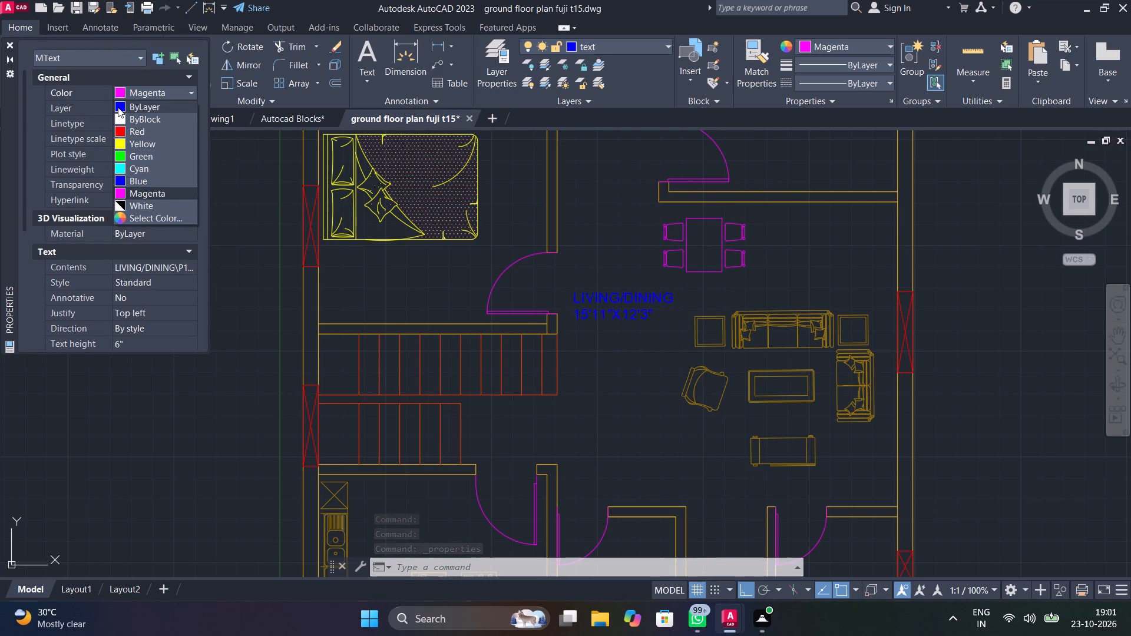
left_click(118, 107)
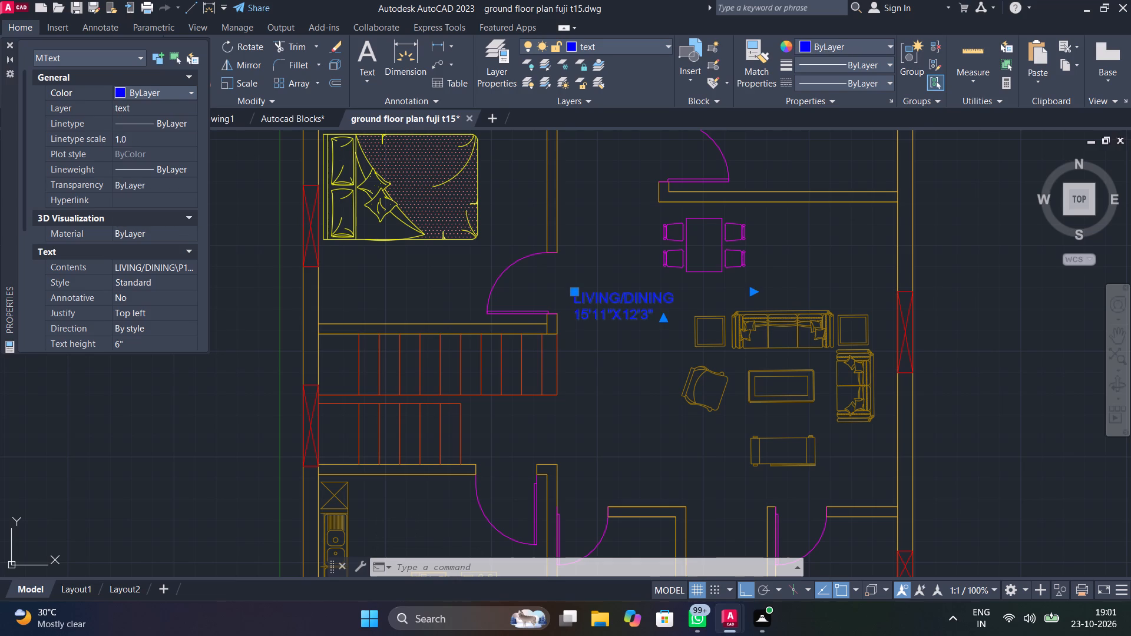
Replace the dimension line of the LIVING/DINING label with 16'8"x15'1" and finish editing the text.
middle_click_drag(626, 334, 658, 427)
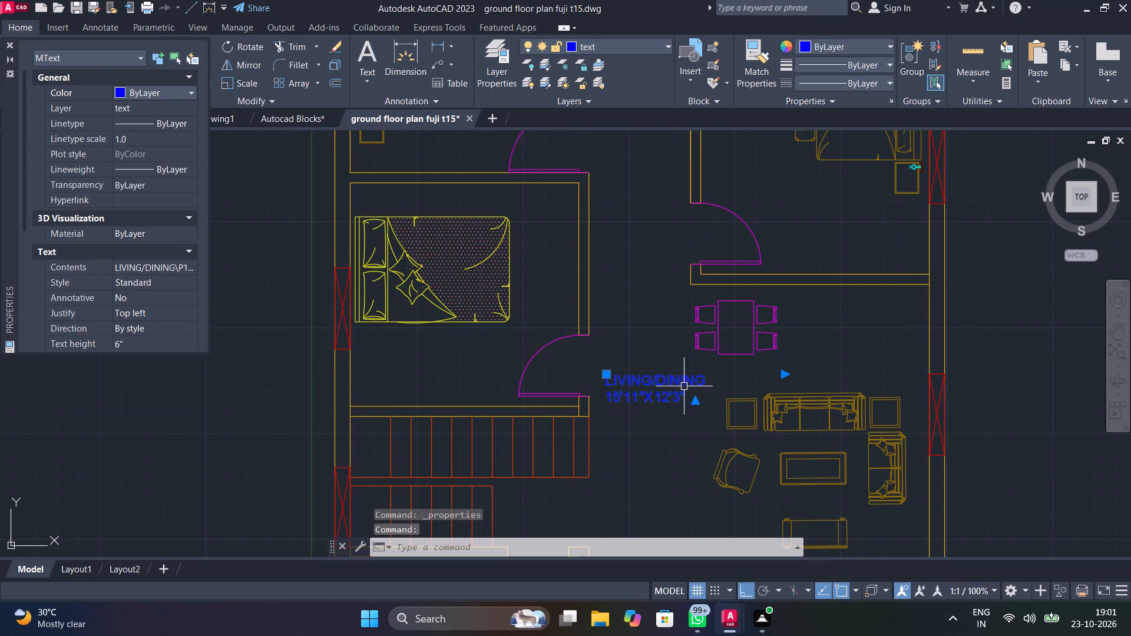
left_click(686, 385)
double_click(686, 385)
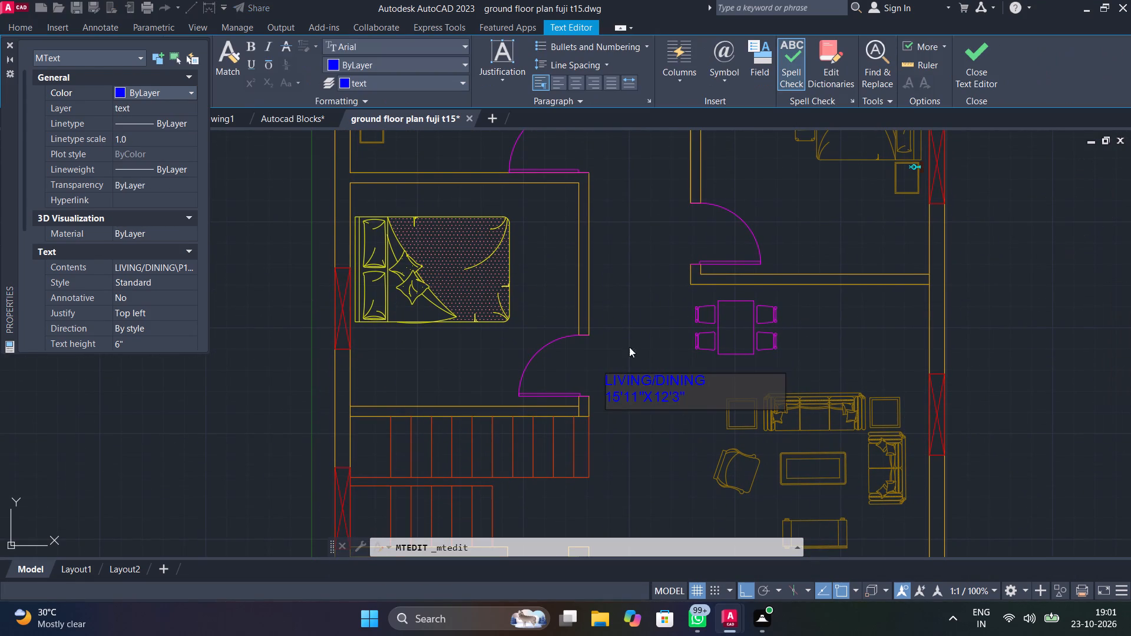
left_click(14, 44)
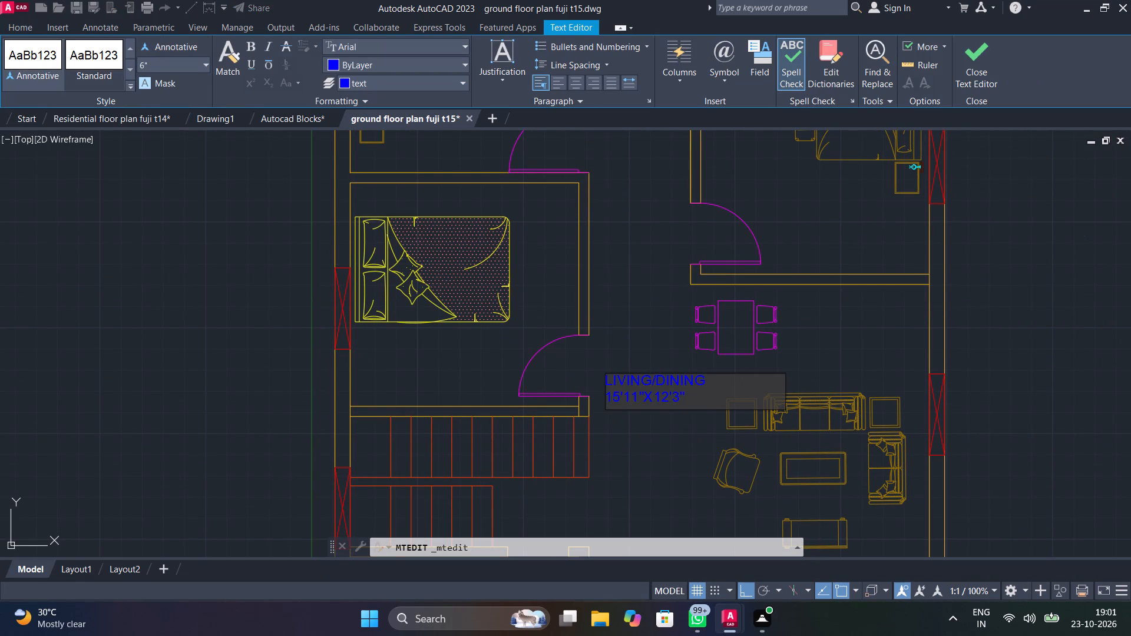
left_click(690, 397)
key("BackSpace")
key("BackSpace")
key("BackSpace")
key("BackSpace")
key("BackSpace")
key("BackSpace")
key("BackSpace")
key("BackSpace")
key("BackSpace")
key("BackSpace")
key("BackSpace")
key("BackSpace")
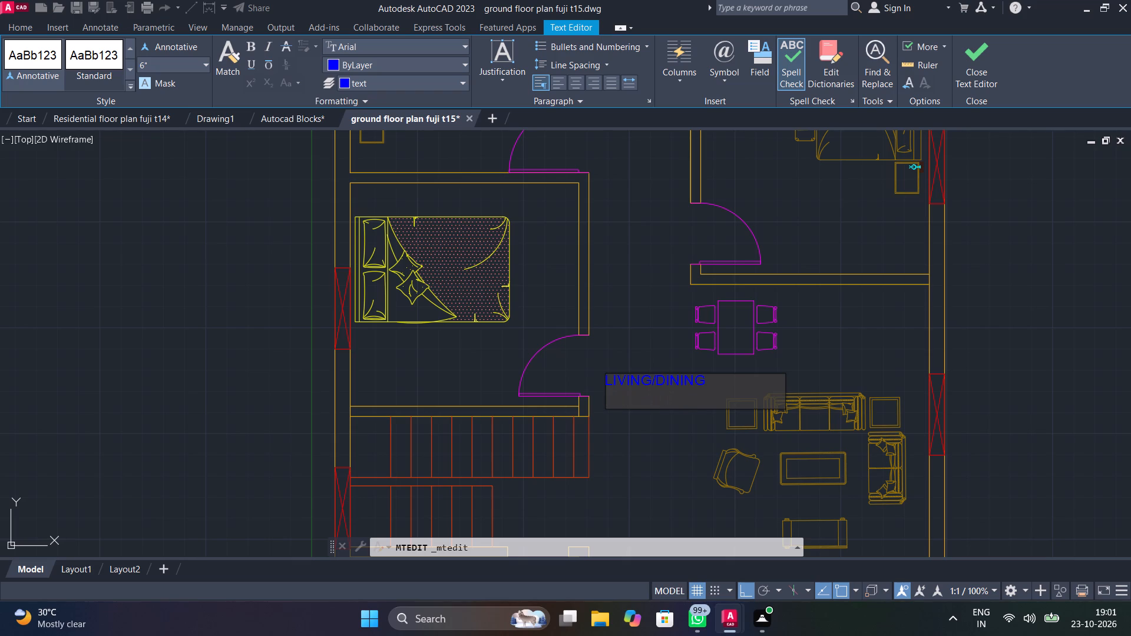
type("16'")
type("8\"")
key("x")
type("15'1\"")
left_click(669, 437)
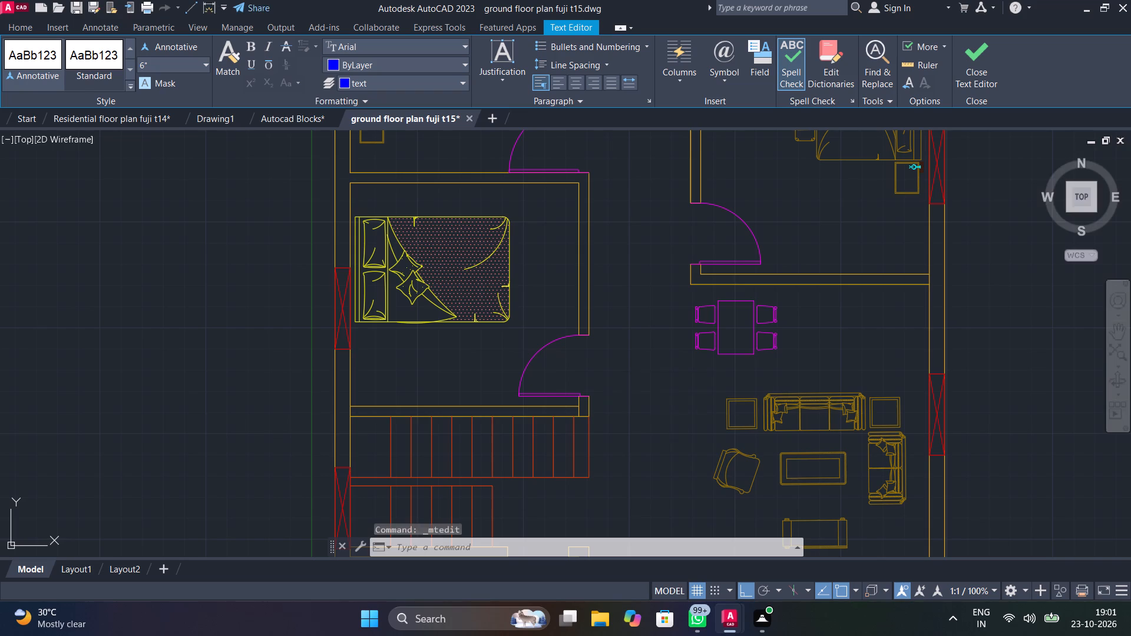
With ortho off, copy the LIVING/DINING label into the two west bedrooms, both north toilets and the east bedroom.
left_click(680, 387)
type("cop")
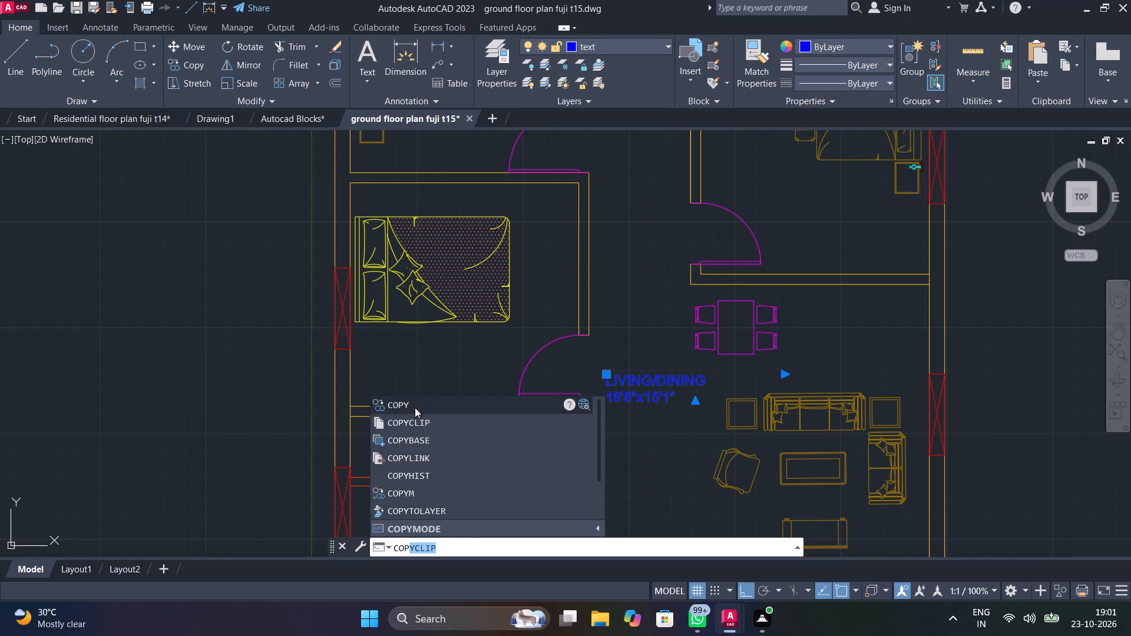
left_click(416, 399)
left_click(603, 398)
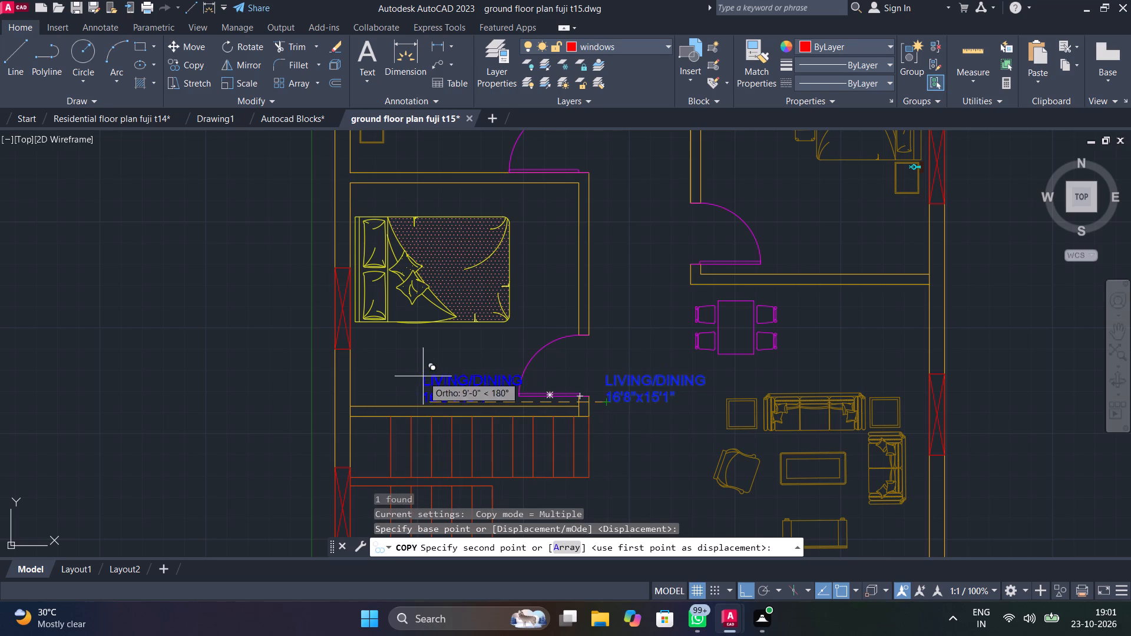
key("F8")
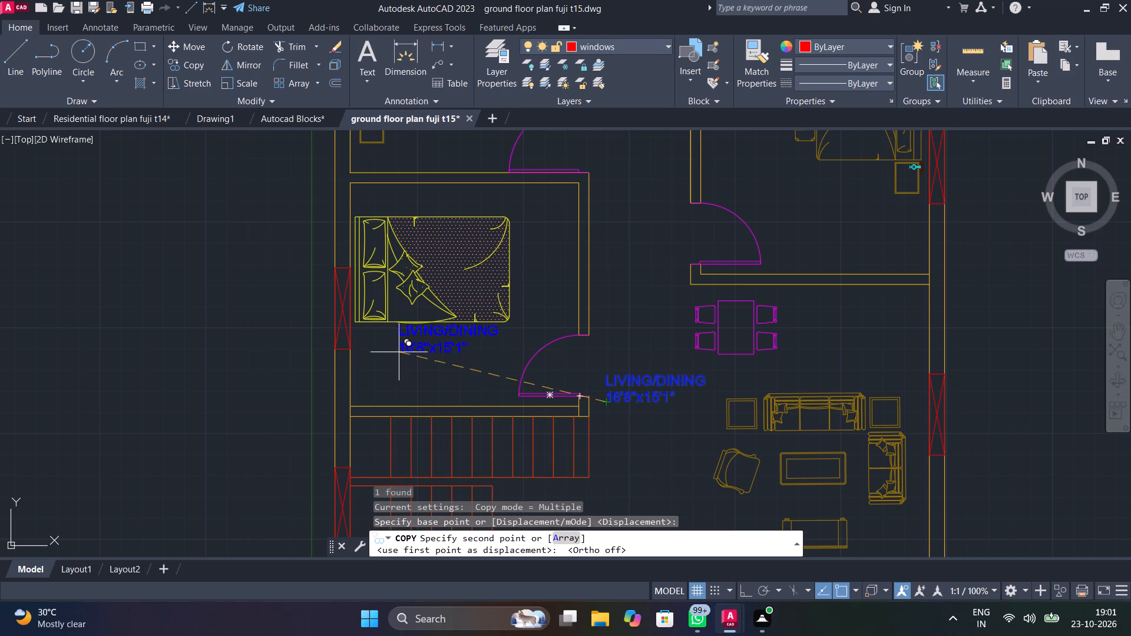
left_click(395, 379)
middle_click_drag(397, 346, 405, 353)
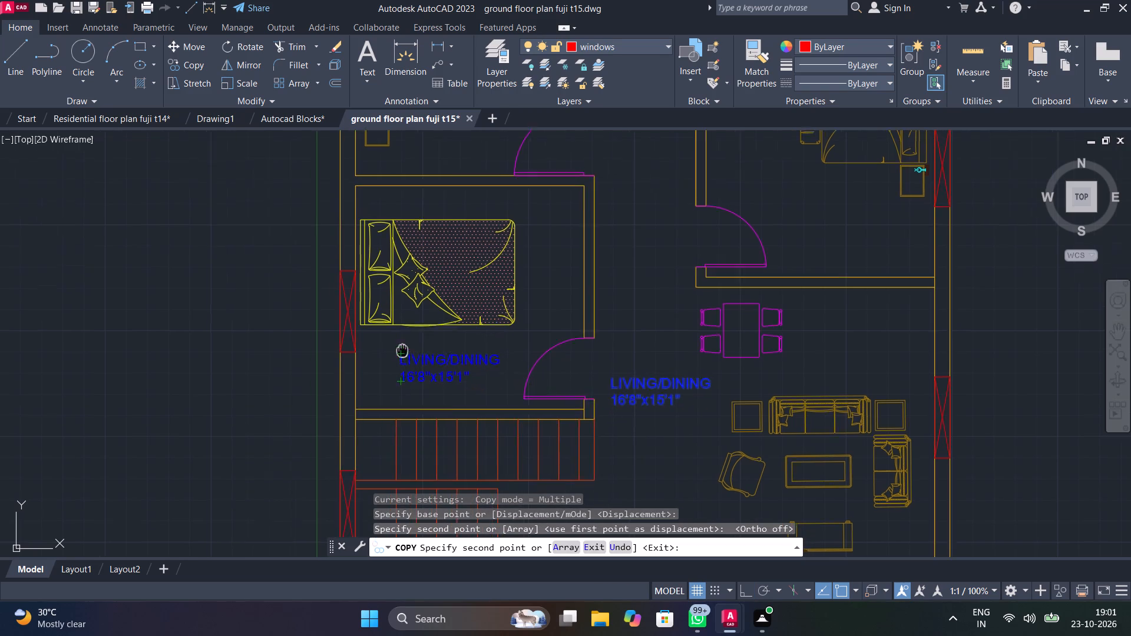
middle_click_drag(405, 353, 435, 409)
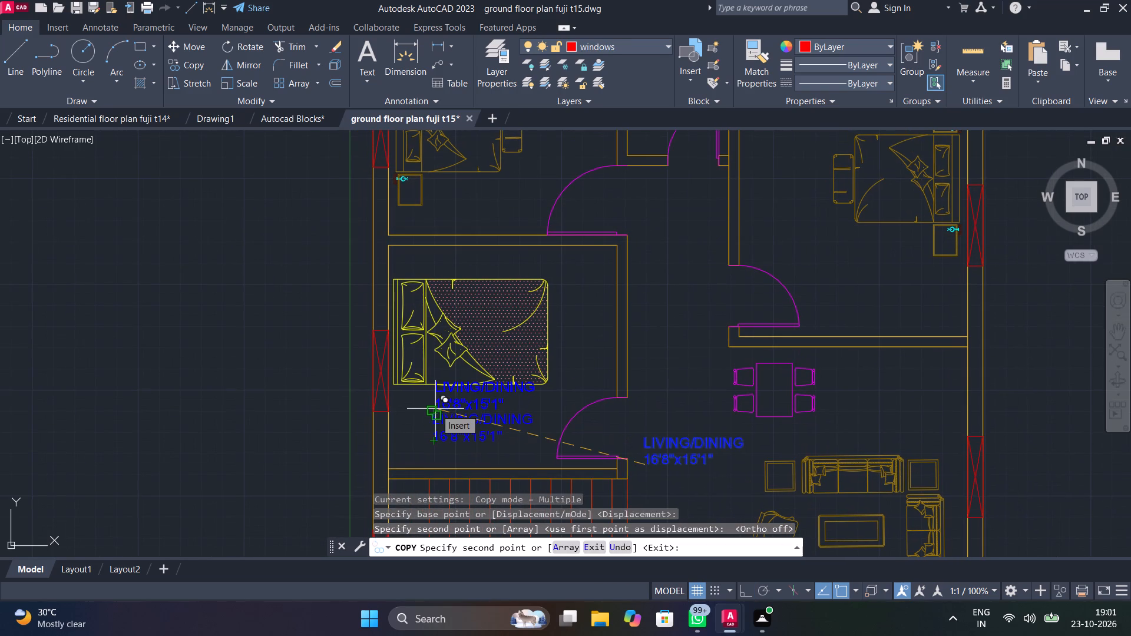
middle_click_drag(438, 409, 465, 575)
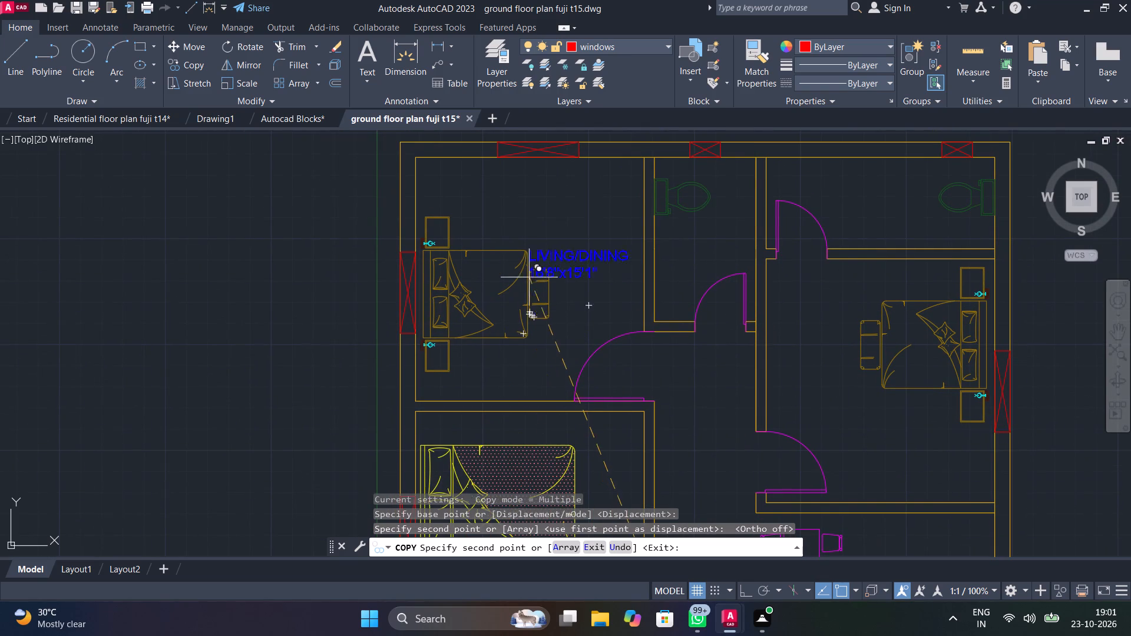
left_click(497, 224)
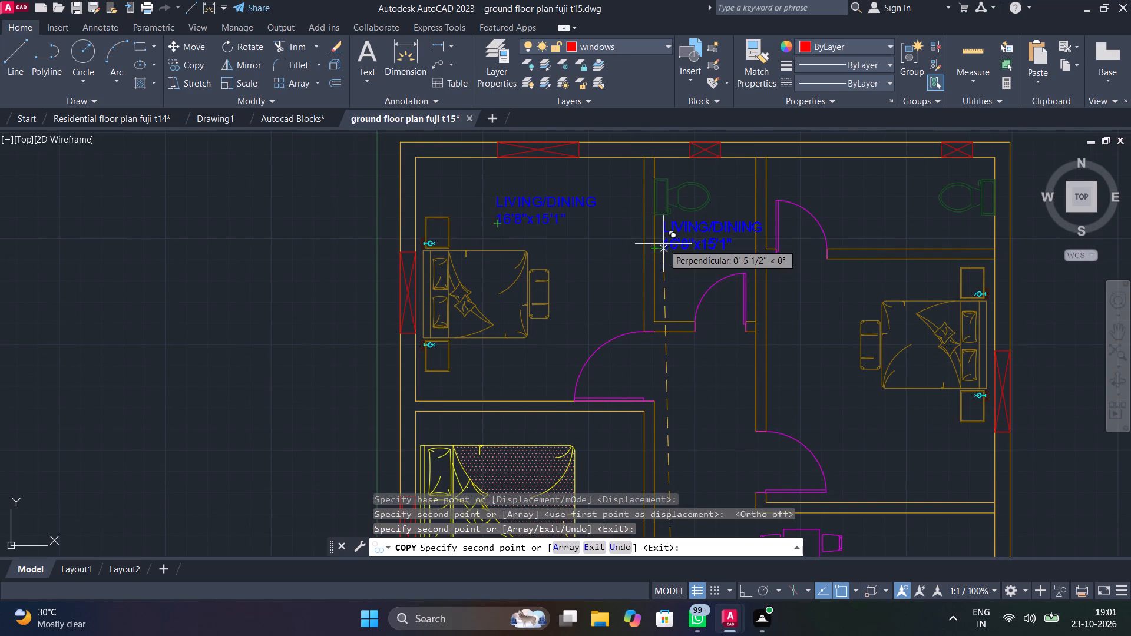
left_click(663, 243)
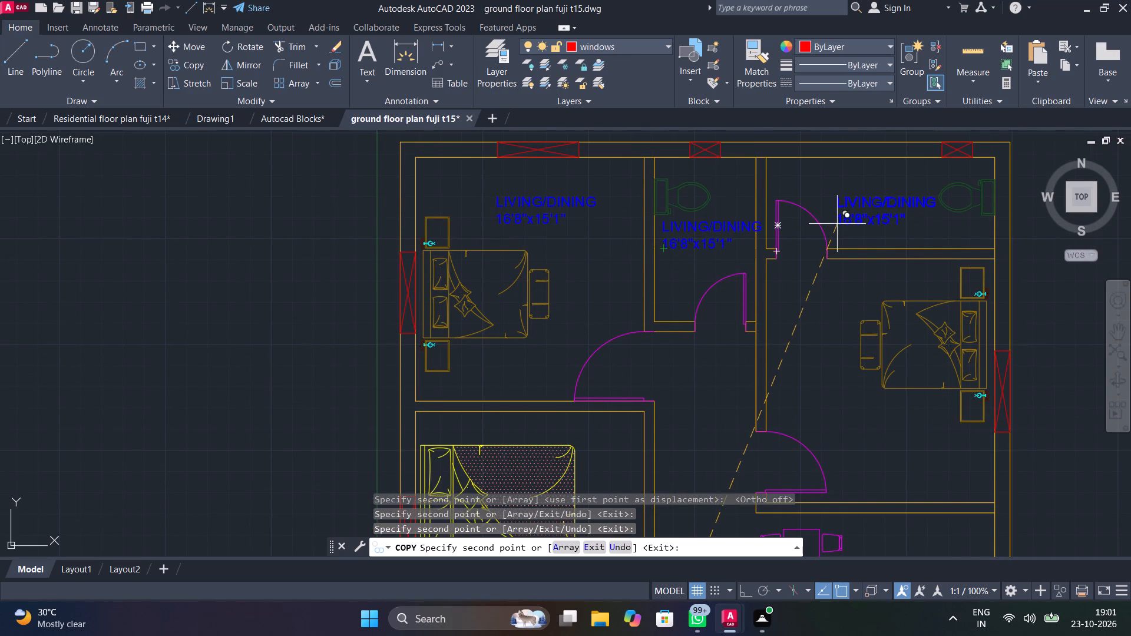
left_click(837, 222)
middle_click_drag(834, 434, 726, 257)
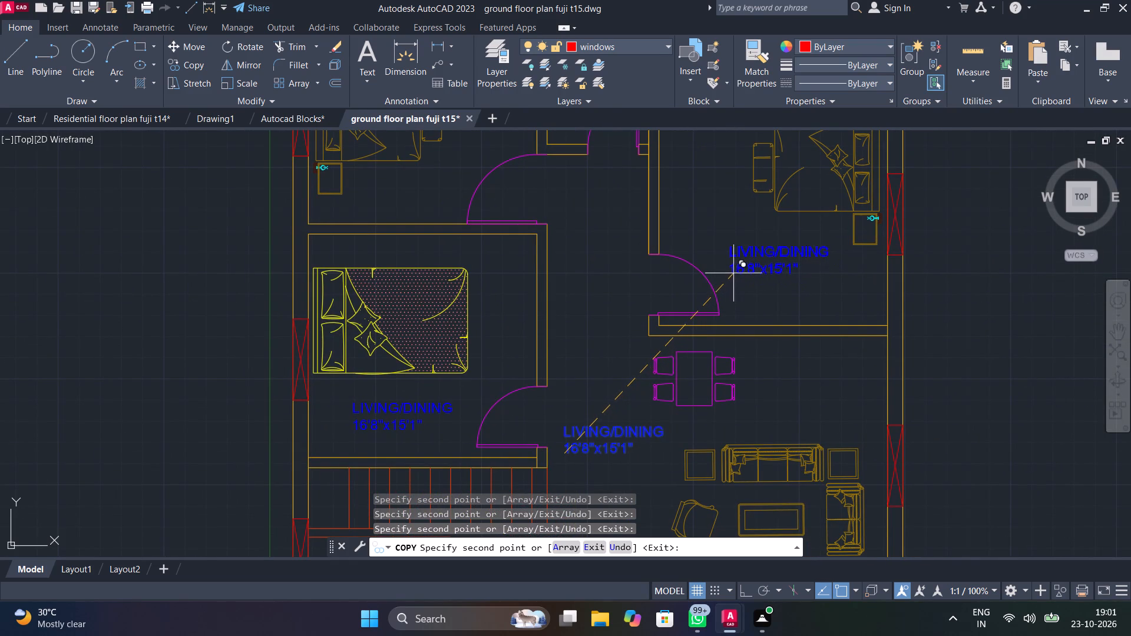
middle_click_drag(746, 269, 726, 440)
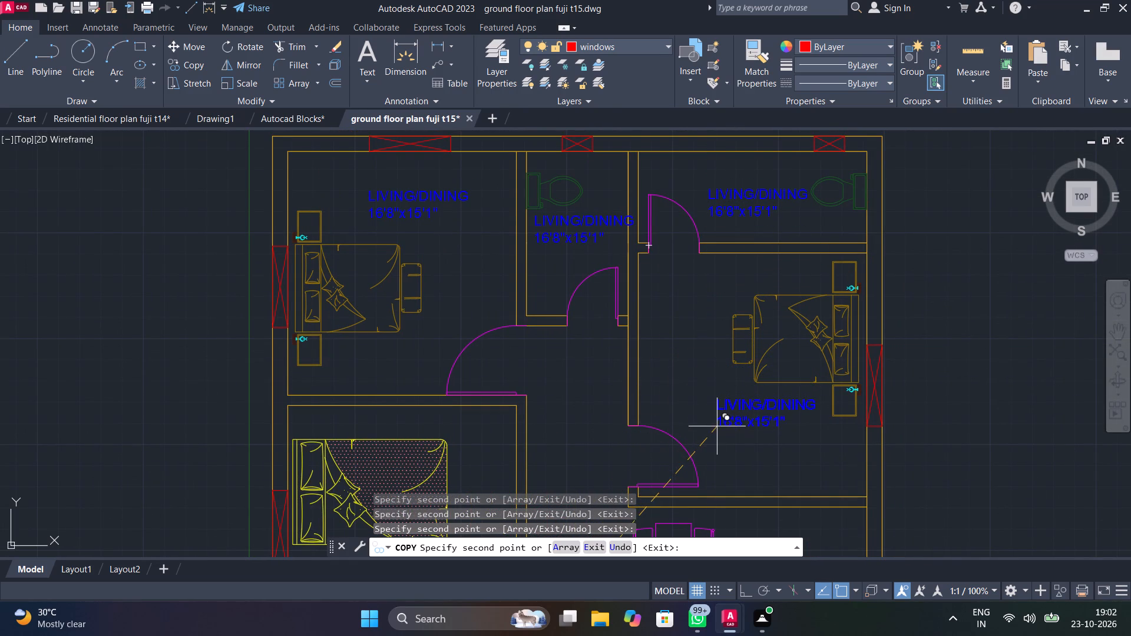
left_click(717, 429)
Place further copies of the label in the kitchen and the two small rooms flanking the entrance, ending the Copy command.
middle_click_drag(716, 425, 722, 187)
scroll(723, 188, "down", 3)
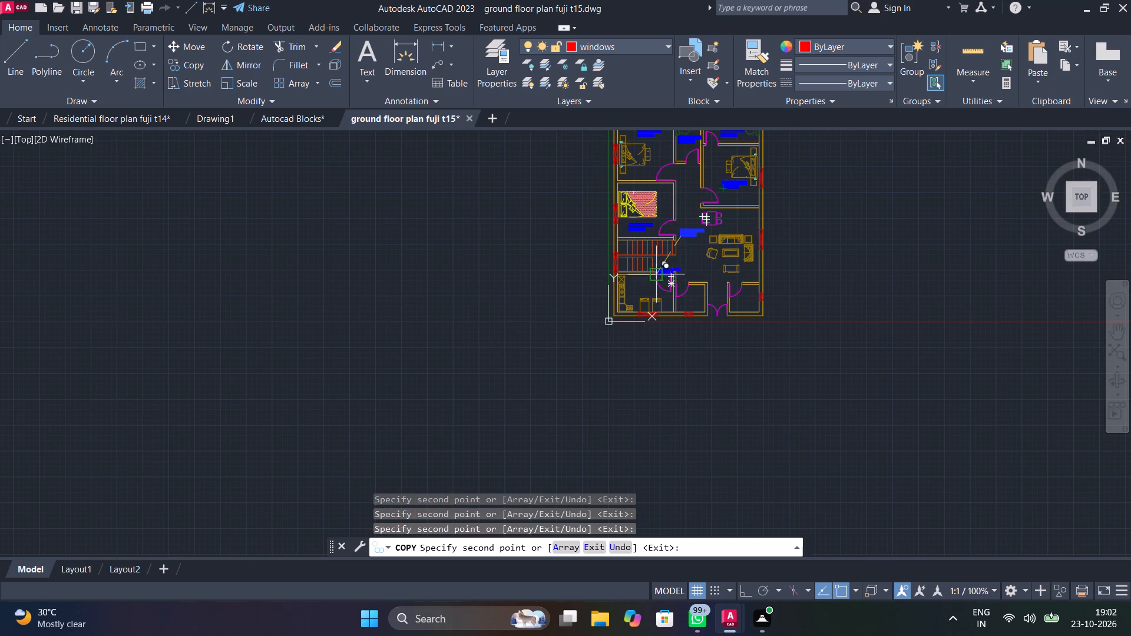
scroll(641, 295, "up", 3)
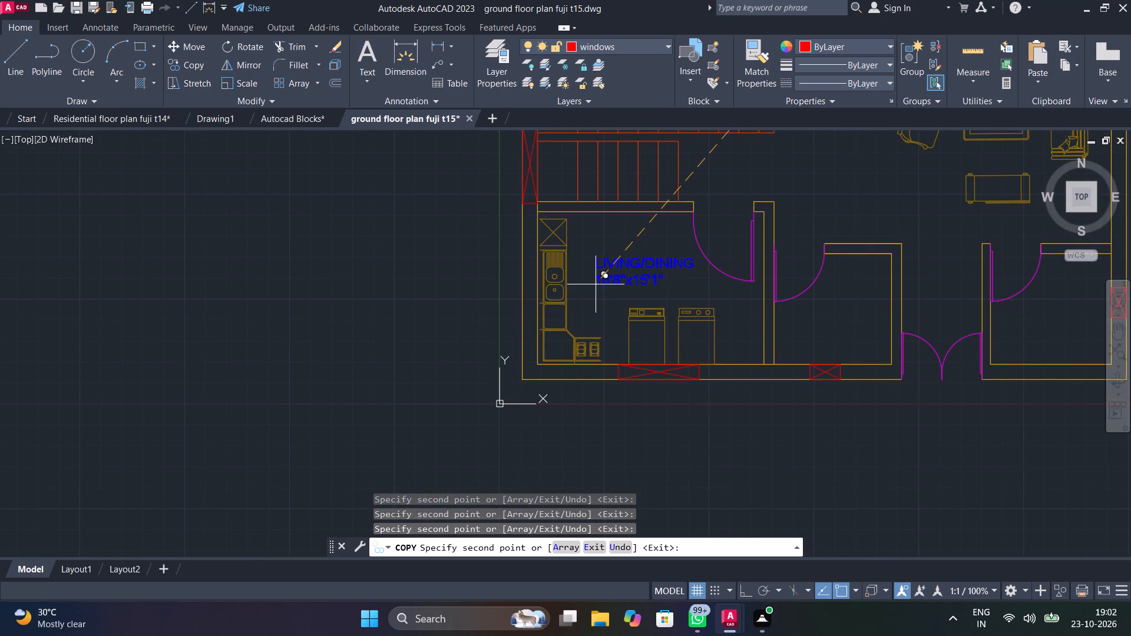
left_click(596, 284)
left_click(783, 339)
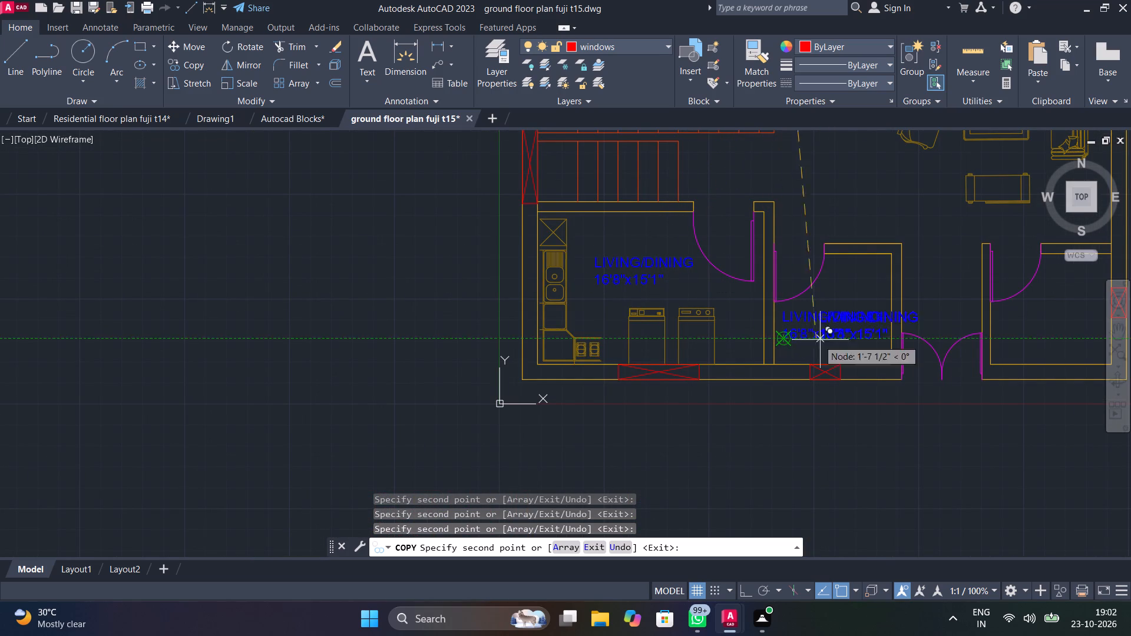
middle_click_drag(991, 342, 593, 322)
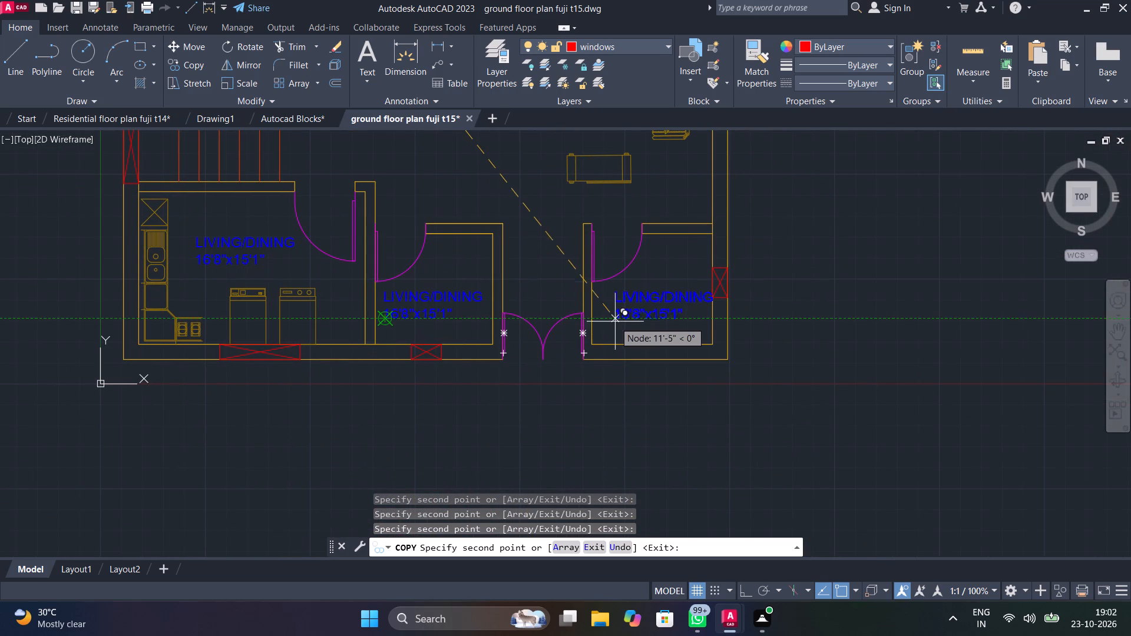
left_click(610, 320)
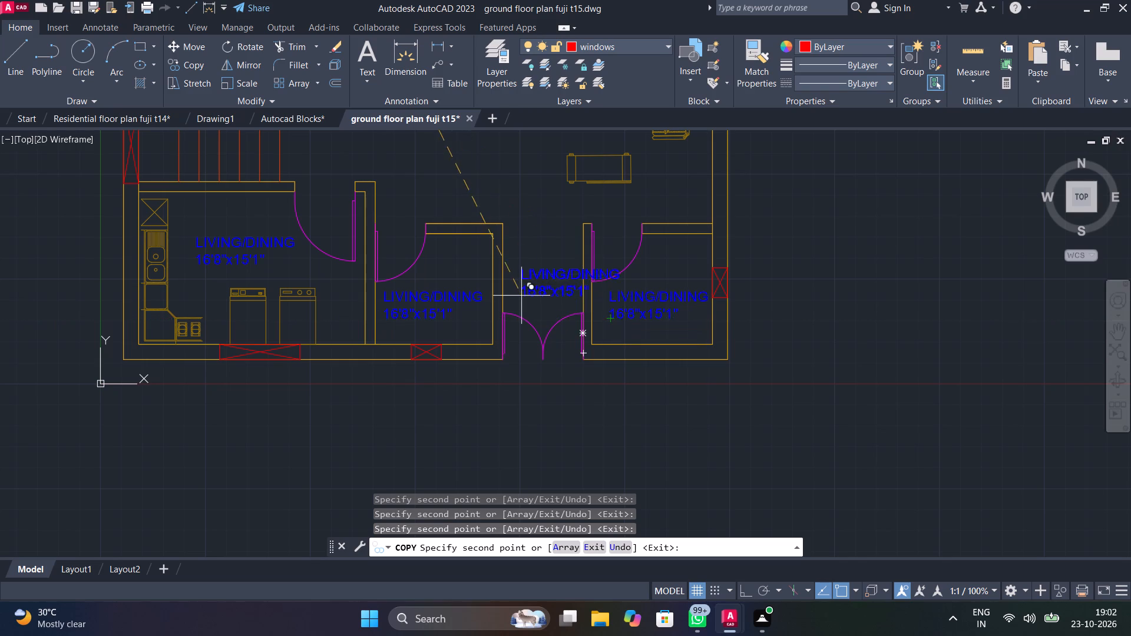
middle_click_drag(521, 293, 631, 446)
scroll(620, 403, "down", 2)
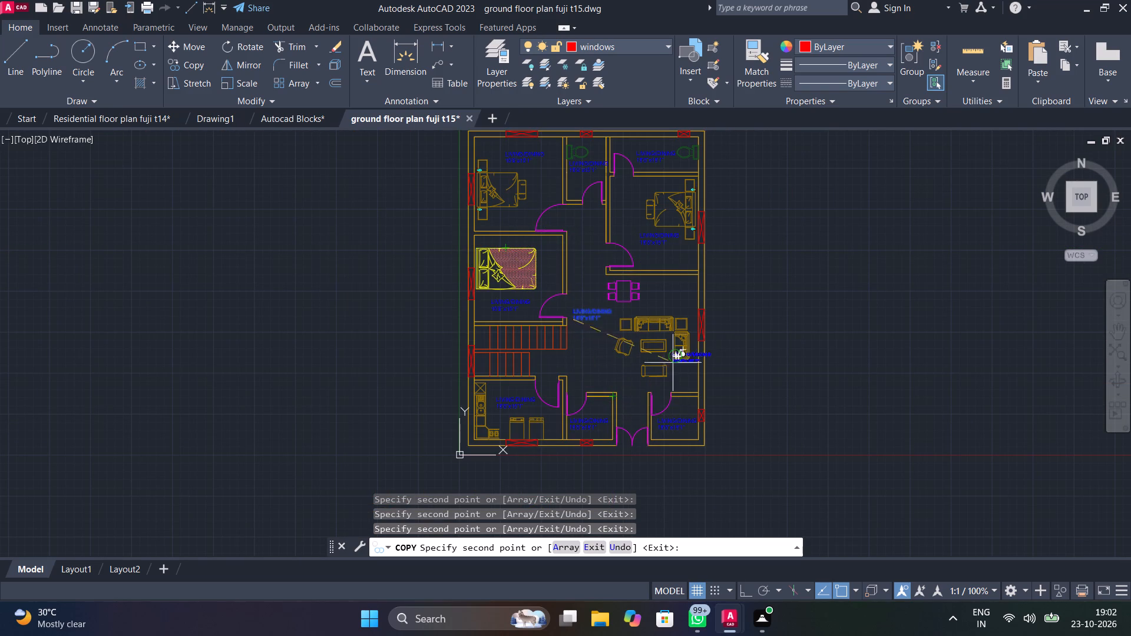
key("Escape")
Change the first line of the north-west bedroom's copied label to BED ROOM.
scroll(520, 150, "up", 2)
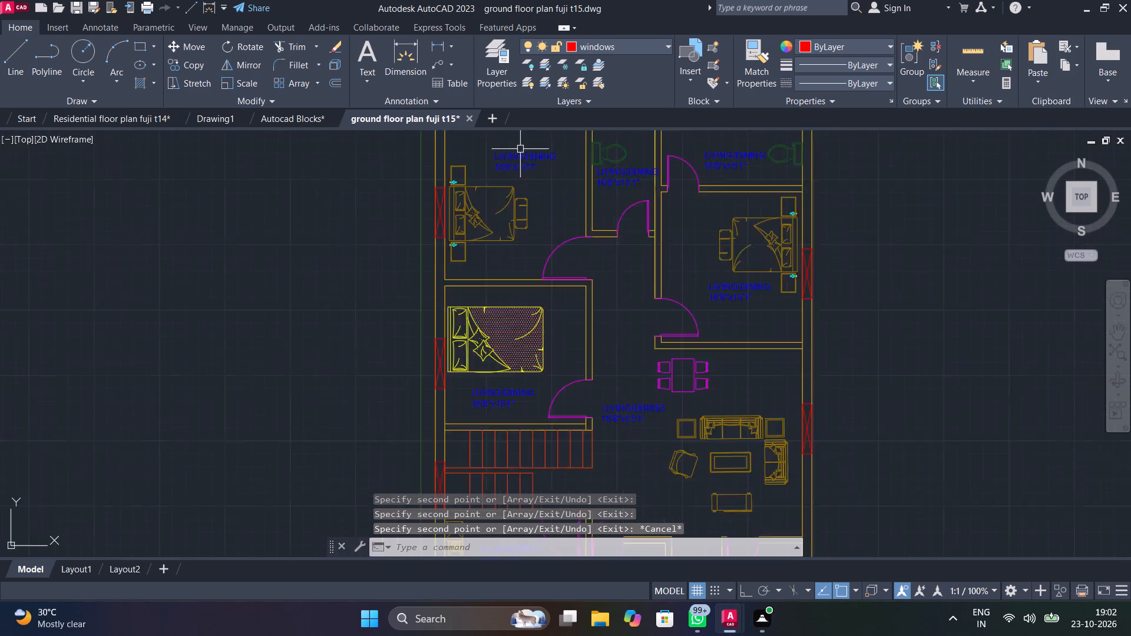
scroll(520, 149, "up", 2)
double_click(524, 191)
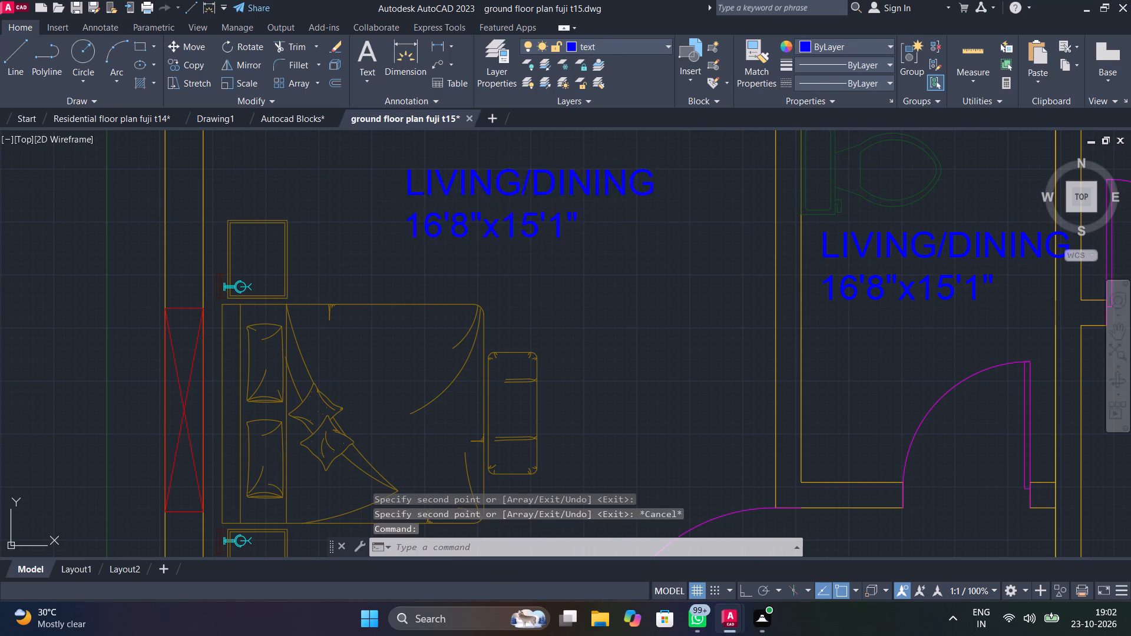
key("Right")
key("Right")
key("Right")
key("Right")
key("Right")
key("Right")
key("Right")
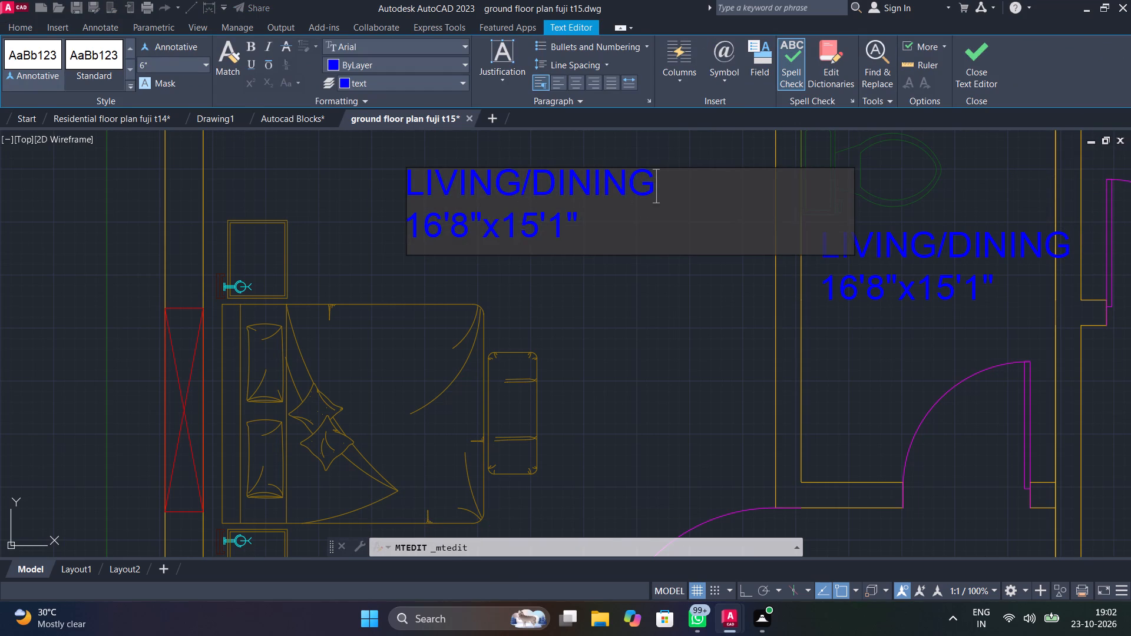
key("BackSpace")
key("BackSpace")
key("BackSpace")
key("BackSpace")
key("BackSpace")
key("BackSpace")
key("BackSpace")
key("BackSpace")
key("BackSpace")
key("BackSpace")
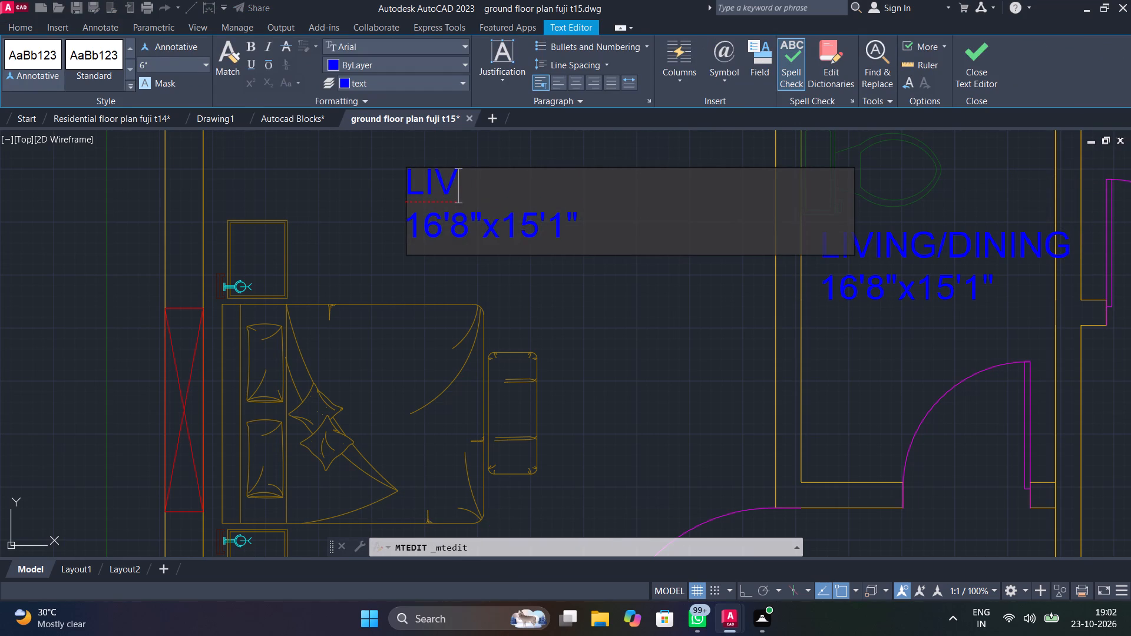
key("BackSpace")
key("BackSpace")
key("BackSpace")
type("bed")
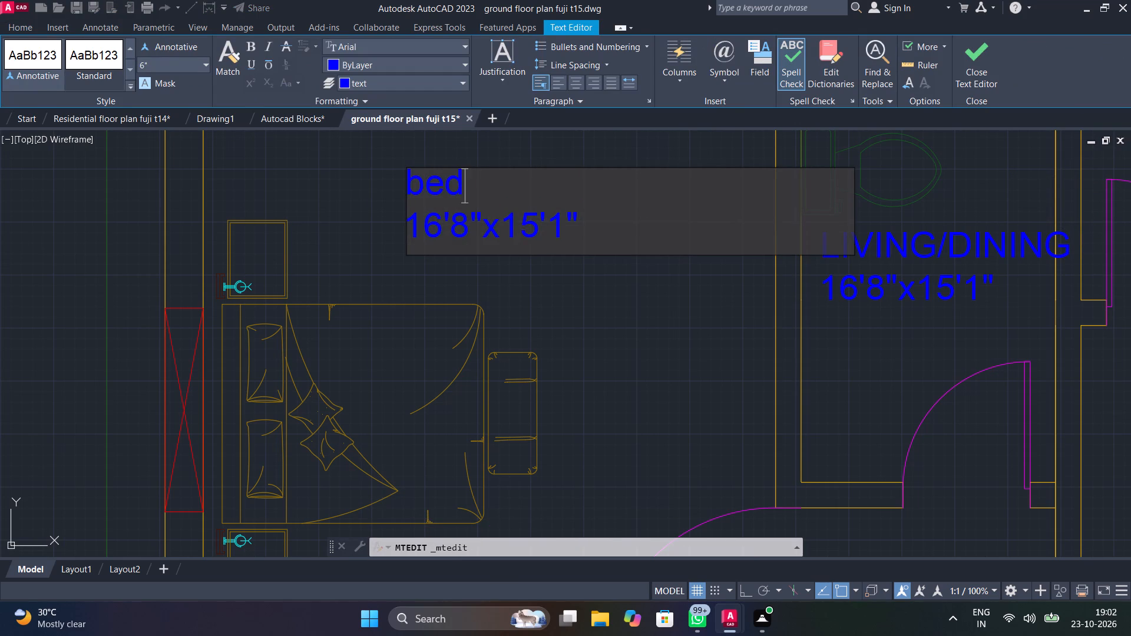
key("space")
key("BackSpace")
key("BackSpace")
key("BackSpace")
key("BackSpace")
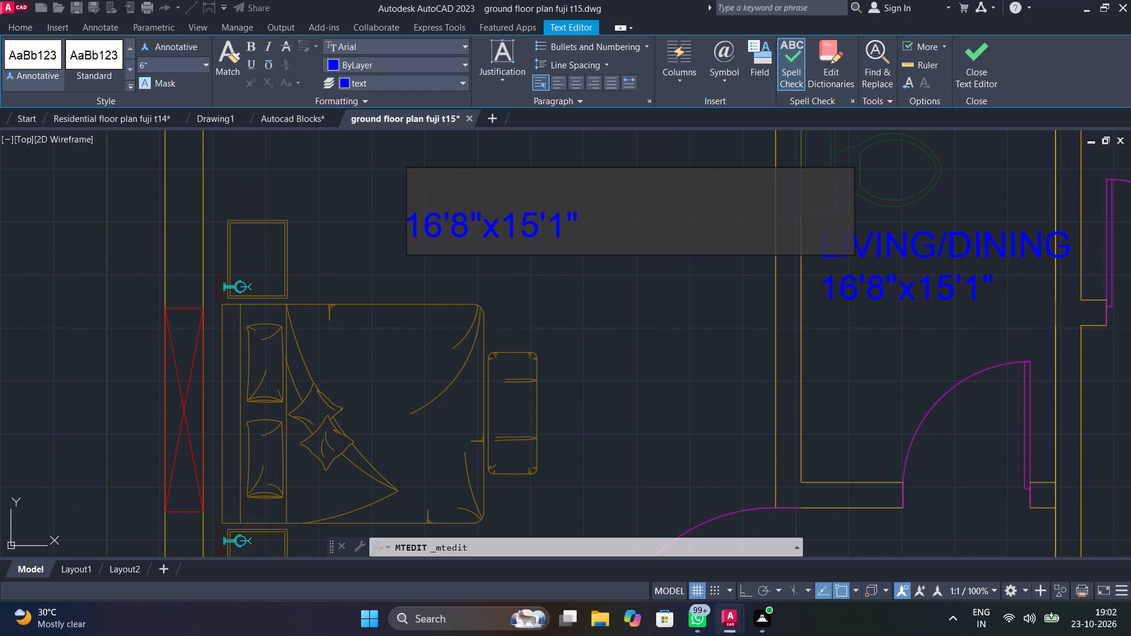
type("BED ROOM")
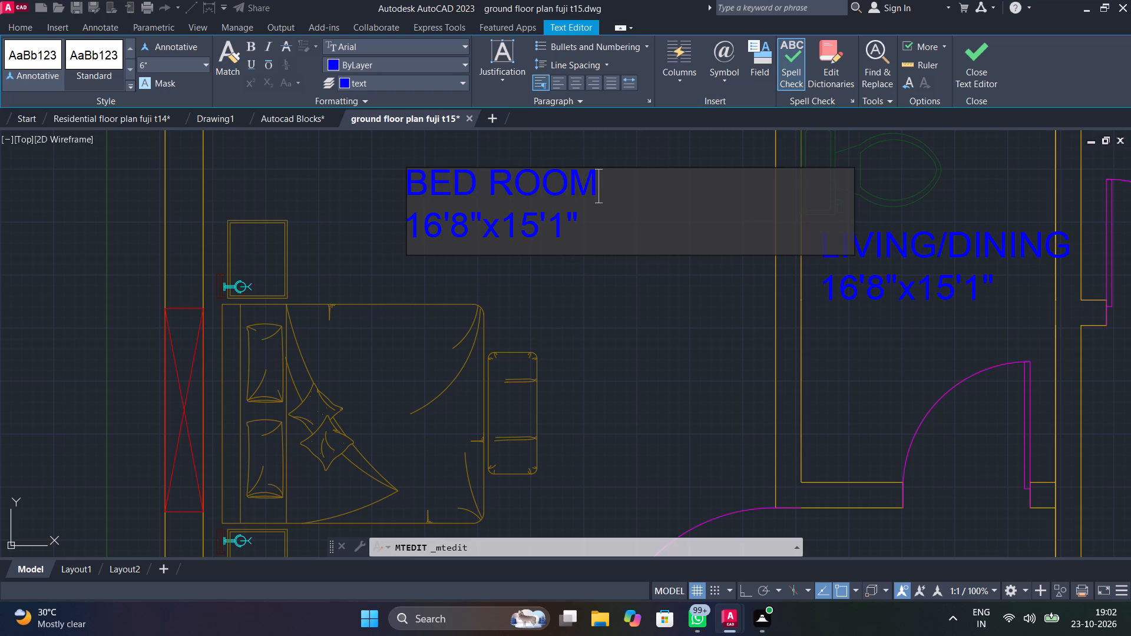
Replace the dimension line of the north-west bedroom's label with 11'3"X12' and finish editing the text.
left_click(579, 220)
key("BackSpace")
key("BackSpace")
key("BackSpace")
key("BackSpace")
key("BackSpace")
key("BackSpace")
key("BackSpace")
key("BackSpace")
key("BackSpace")
key("BackSpace")
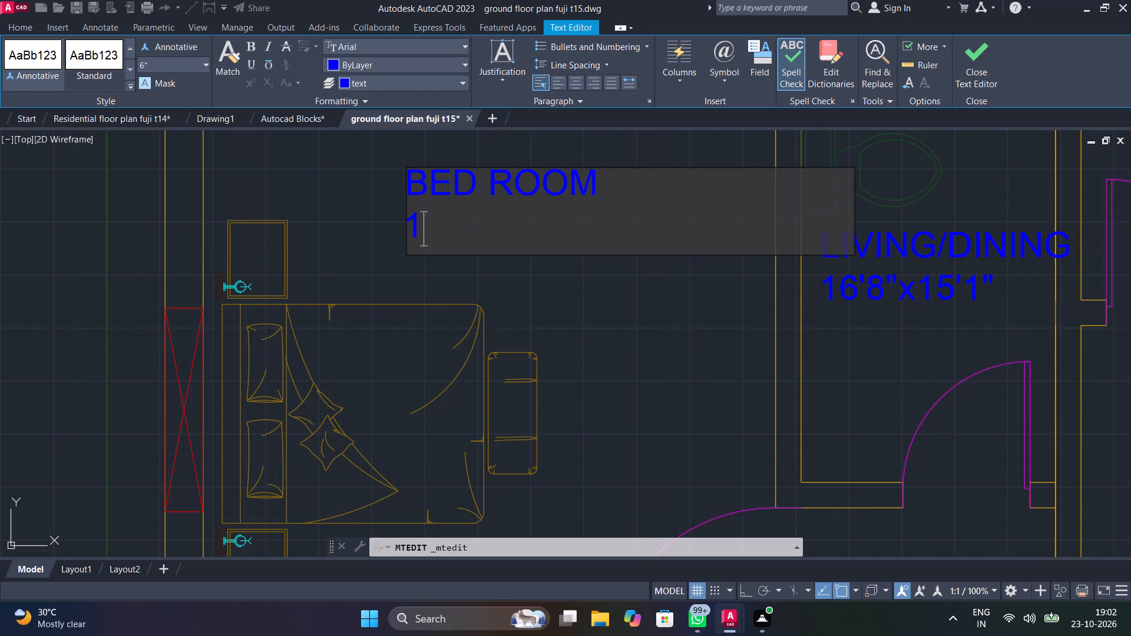
type("1'")
type("3\"")
key("x")
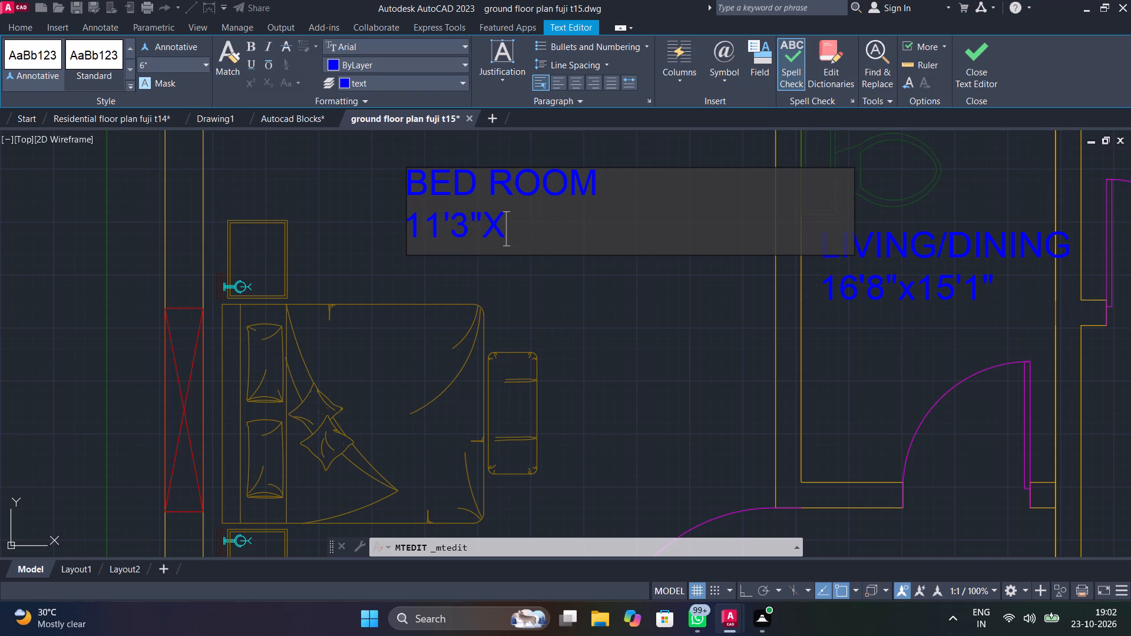
type("12'")
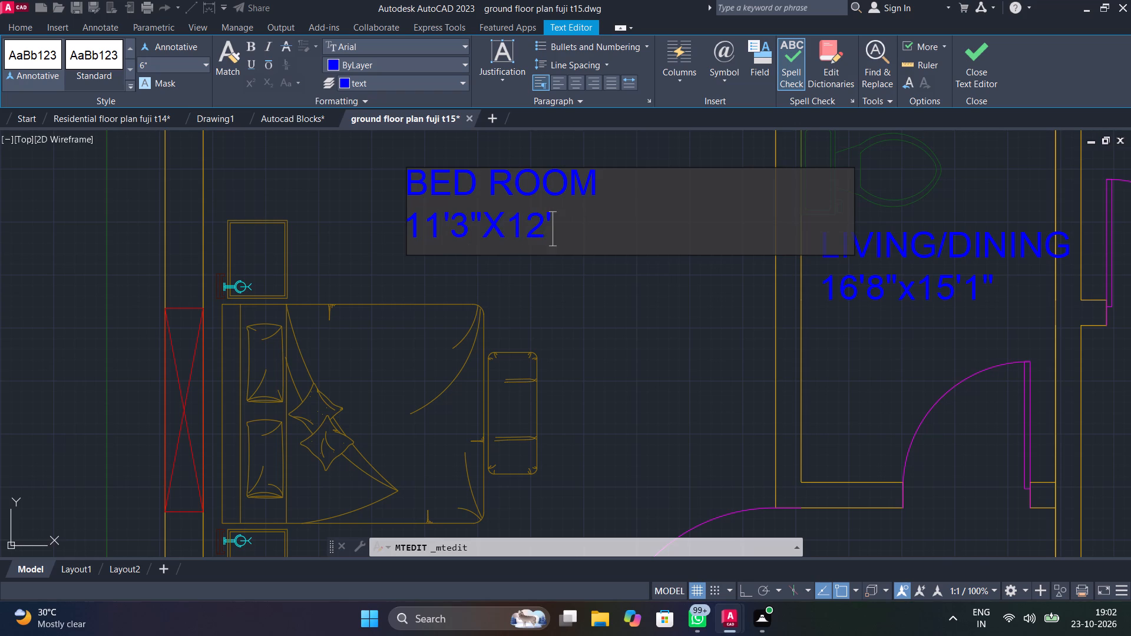
left_click(627, 307)
Change the first line of the LIVING/DINING label copied into the toilet beside the north-west bedroom to WC/BATH.
double_click(934, 275)
middle_click_drag(757, 274, 750, 274)
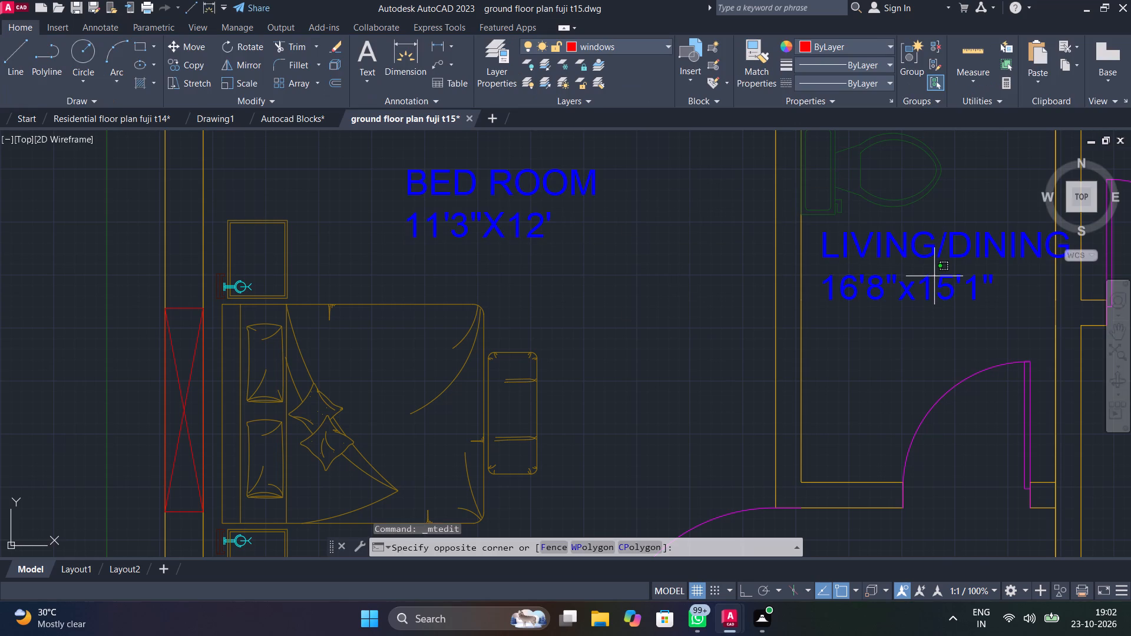
middle_click_drag(750, 274, 596, 275)
double_click(768, 249)
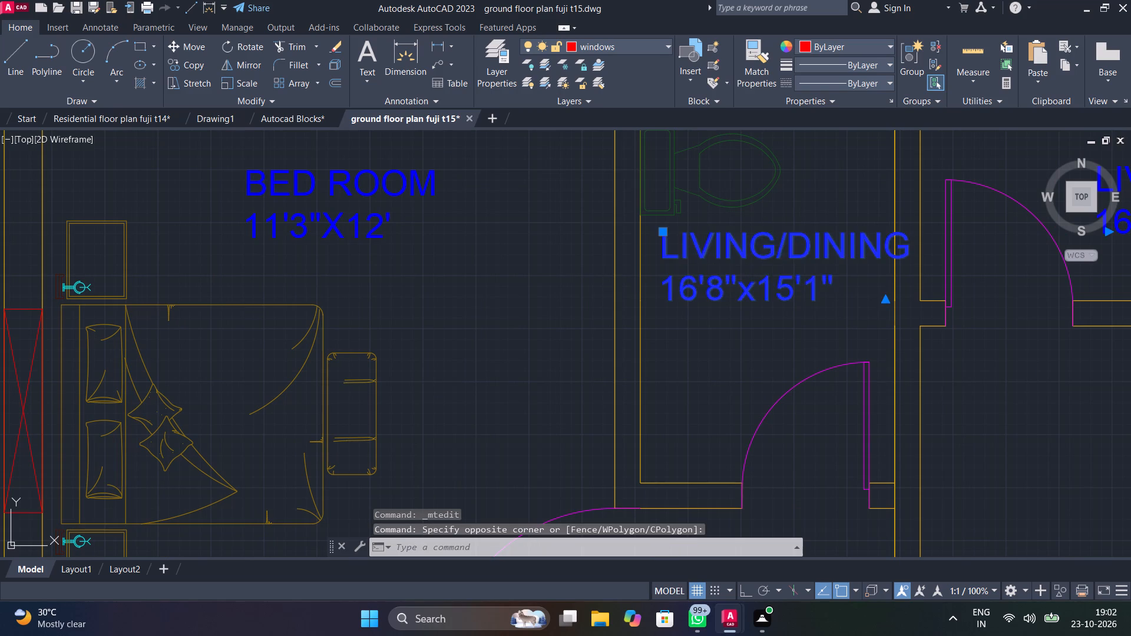
key("Right")
key("Right")
key("Right")
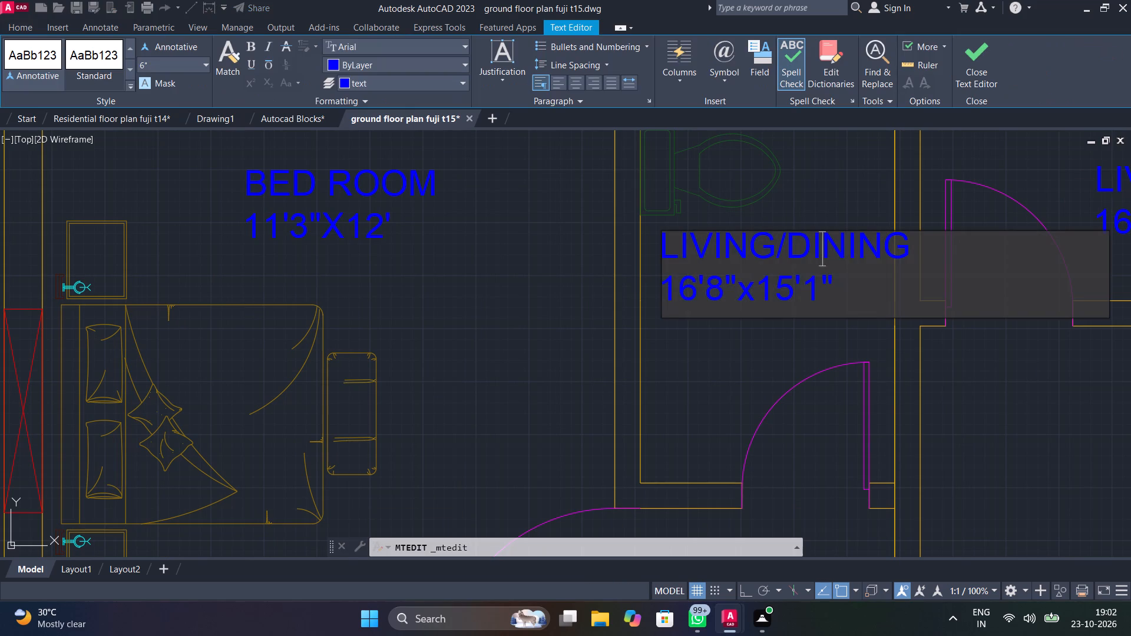
key("Right")
key("Right")
key("Right")
key("Right")
key("BackSpace")
key("BackSpace")
key("BackSpace")
key("BackSpace")
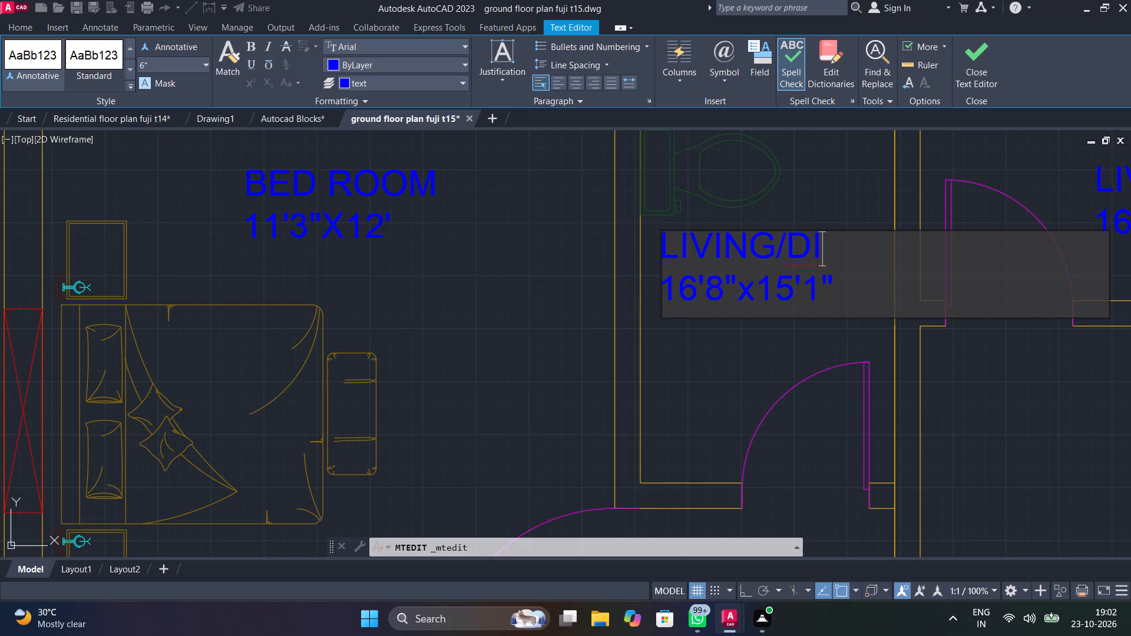
key("BackSpace")
key("BackSpace")
key("BackSpace")
key("BackSpace")
key("BackSpace")
key("BackSpace")
key("BackSpace")
key("BackSpace")
key("BackSpace")
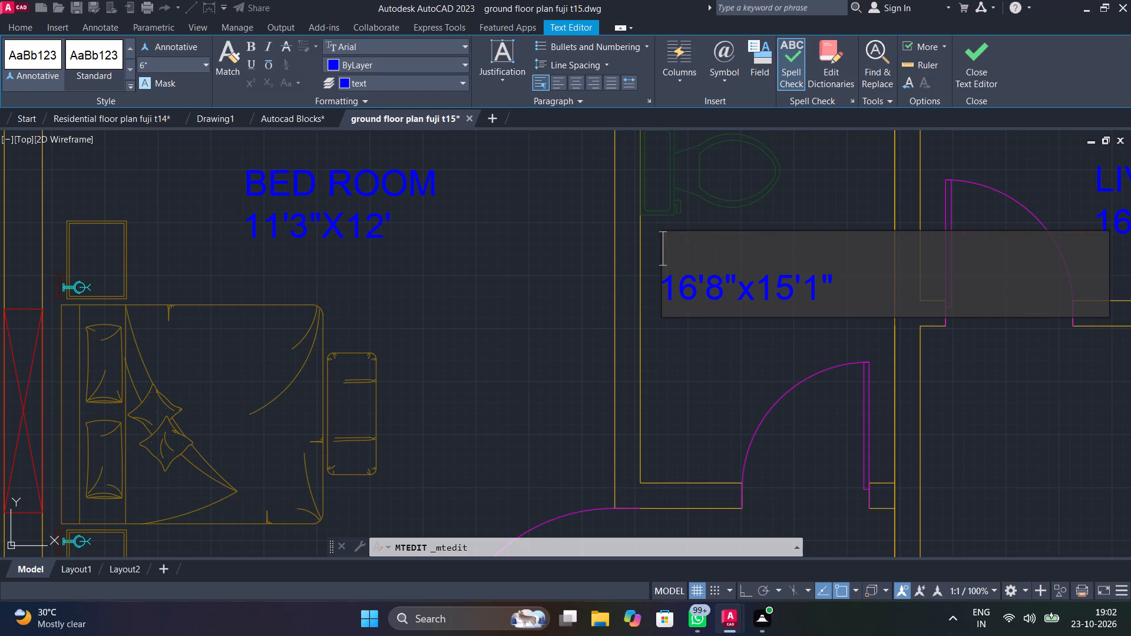
type("WC")
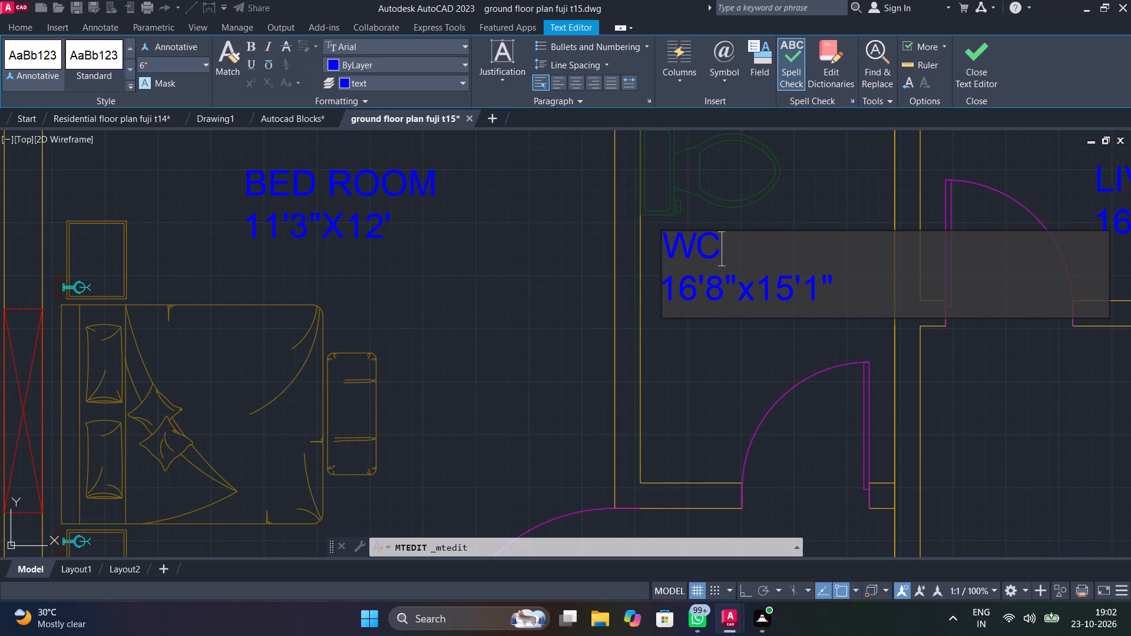
key("slash")
type("BATH")
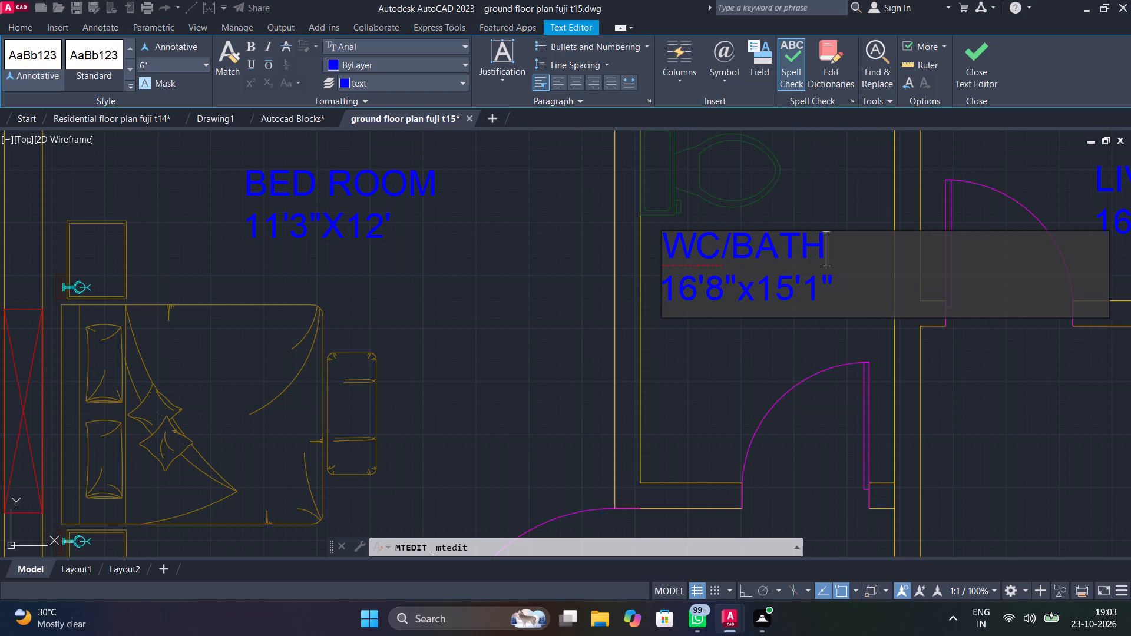
Replace the dimension line of that WC/BATH label with 5'X8'1" and finish editing the text.
left_click(844, 290)
key("BackSpace")
key("BackSpace")
key("BackSpace")
key("BackSpace")
key("BackSpace")
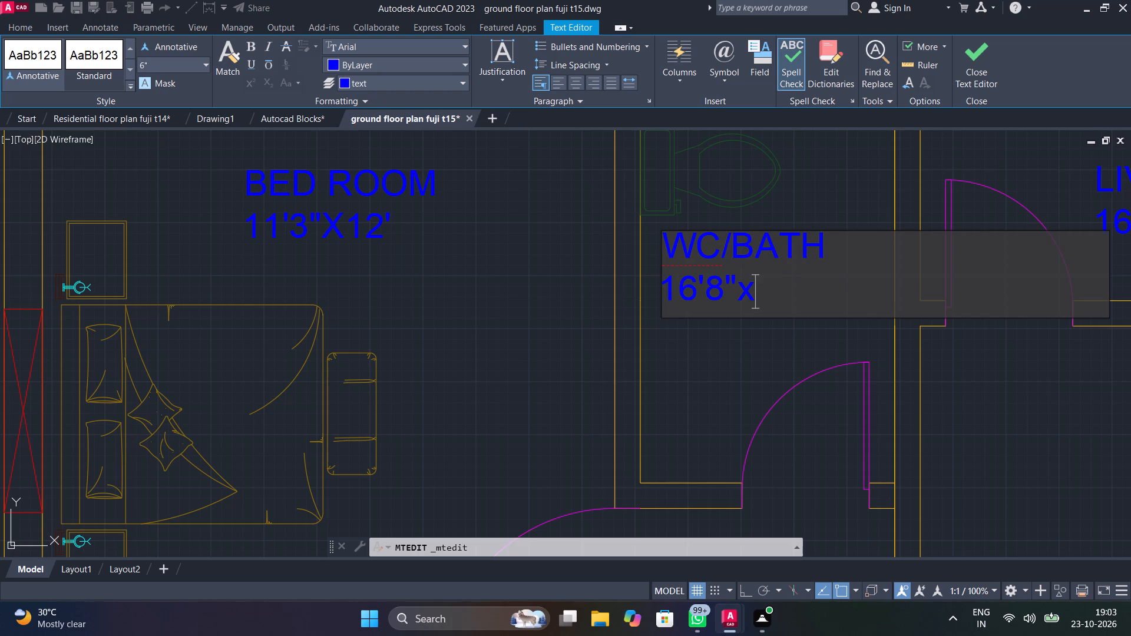
key("BackSpace")
key("BackSpace")
key("BackSpace")
key("BackSpace")
key("BackSpace")
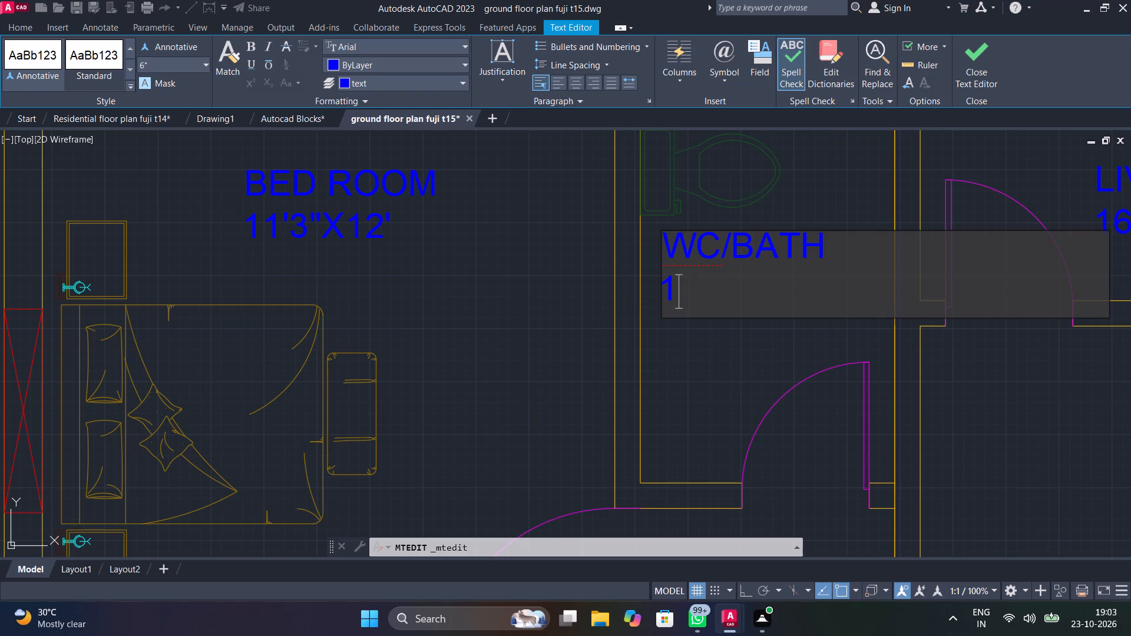
key("BackSpace")
type("5'")
key("x")
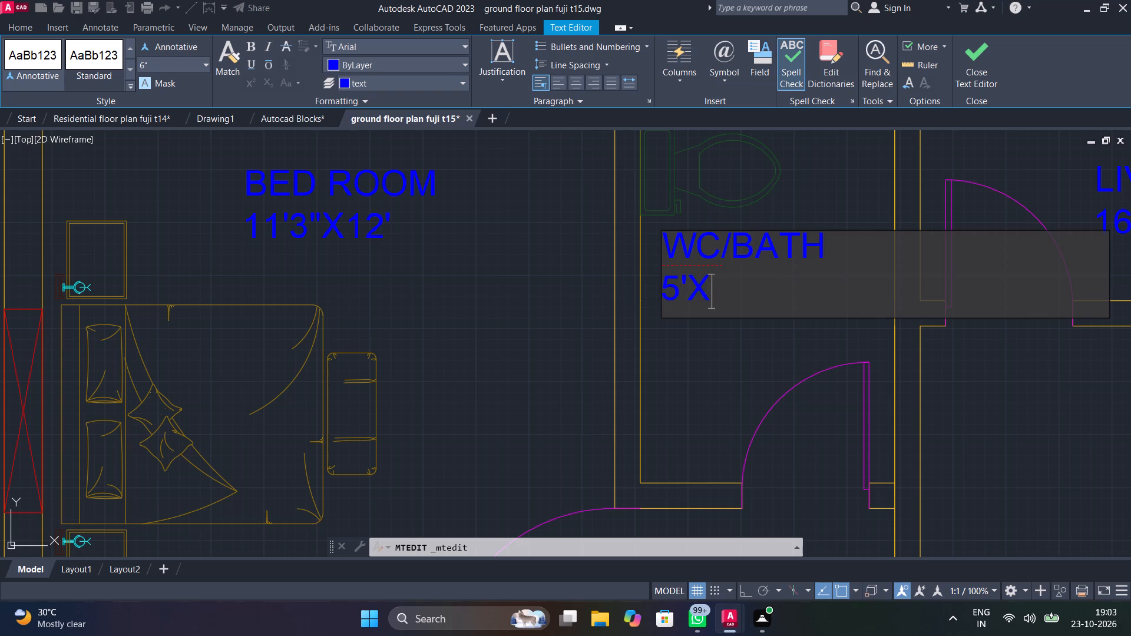
type("8'1\"")
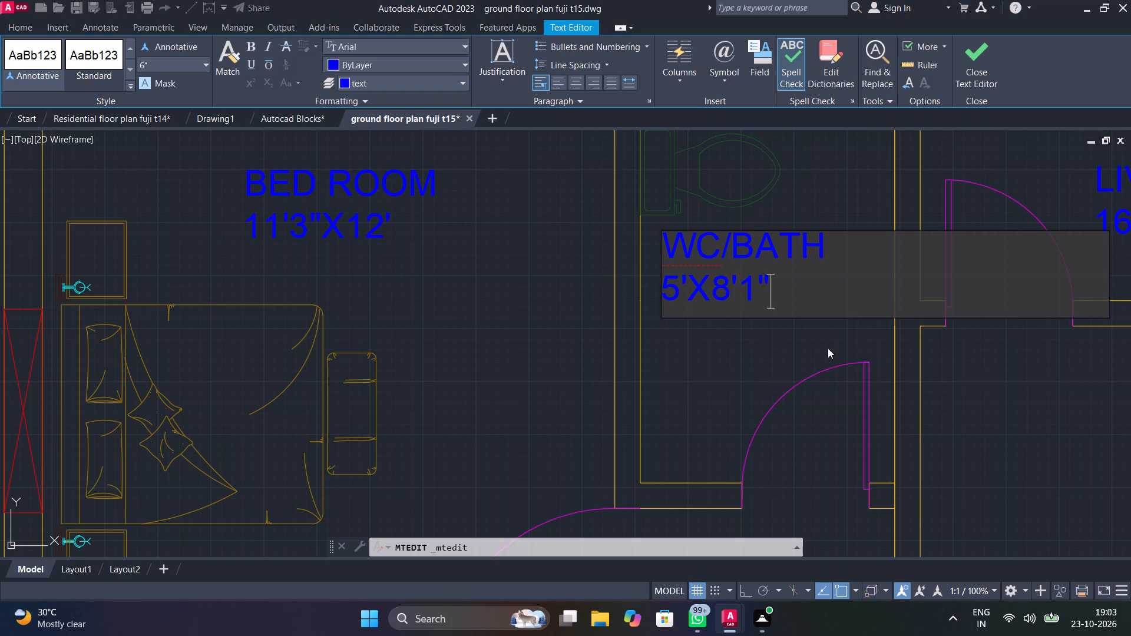
middle_click_drag(818, 321, 522, 329)
left_click(865, 238)
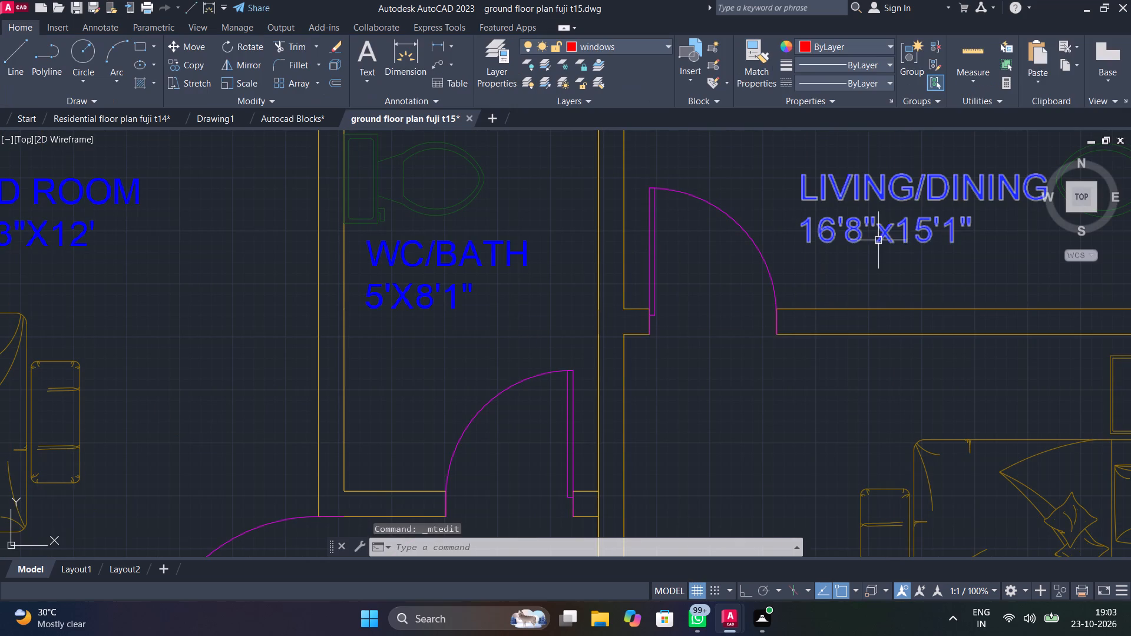
Clear both lines of the label copied into the north-east toilet and enter WC/ BATH as its room name.
double_click(948, 233)
middle_click_drag(948, 232, 599, 306)
scroll(599, 305, "up", 1)
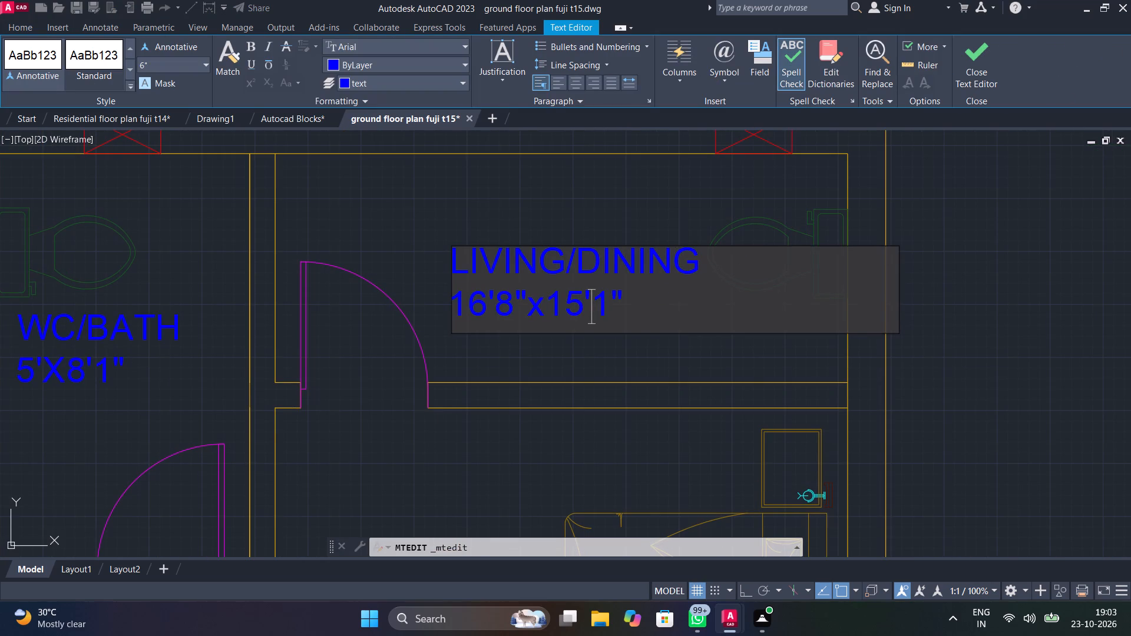
key("Right")
key("Right")
key("BackSpace")
key("BackSpace")
key("BackSpace")
key("BackSpace")
key("BackSpace")
key("BackSpace")
key("BackSpace")
key("BackSpace")
key("BackSpace")
key("BackSpace")
key("BackSpace")
key("BackSpace")
key("BackSpace")
key("BackSpace")
key("BackSpace")
key("BackSpace")
key("BackSpace")
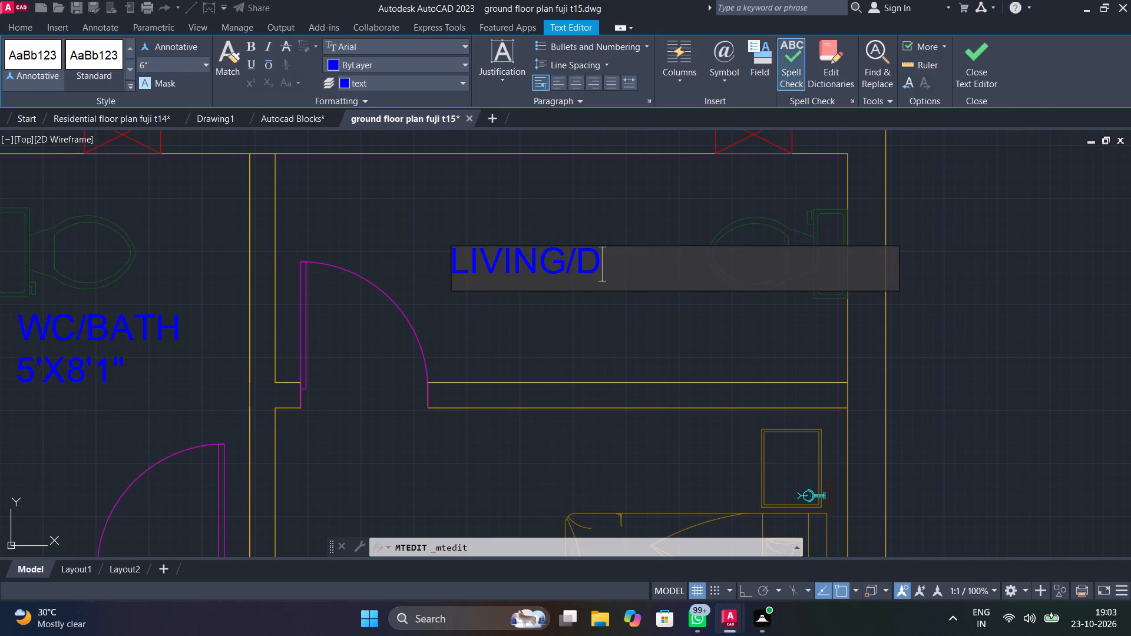
key("BackSpace")
key("BackSpace")
key("BackSpace")
key("BackSpace")
key("BackSpace")
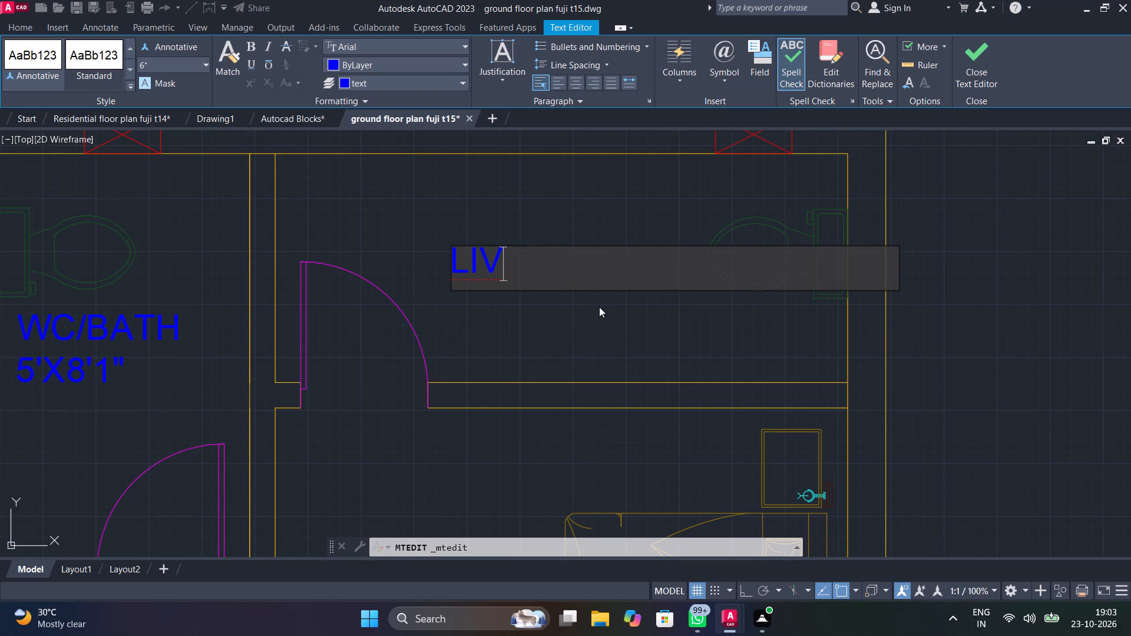
key("BackSpace")
key("BackSpace")
key("BackSpace")
type("WC")
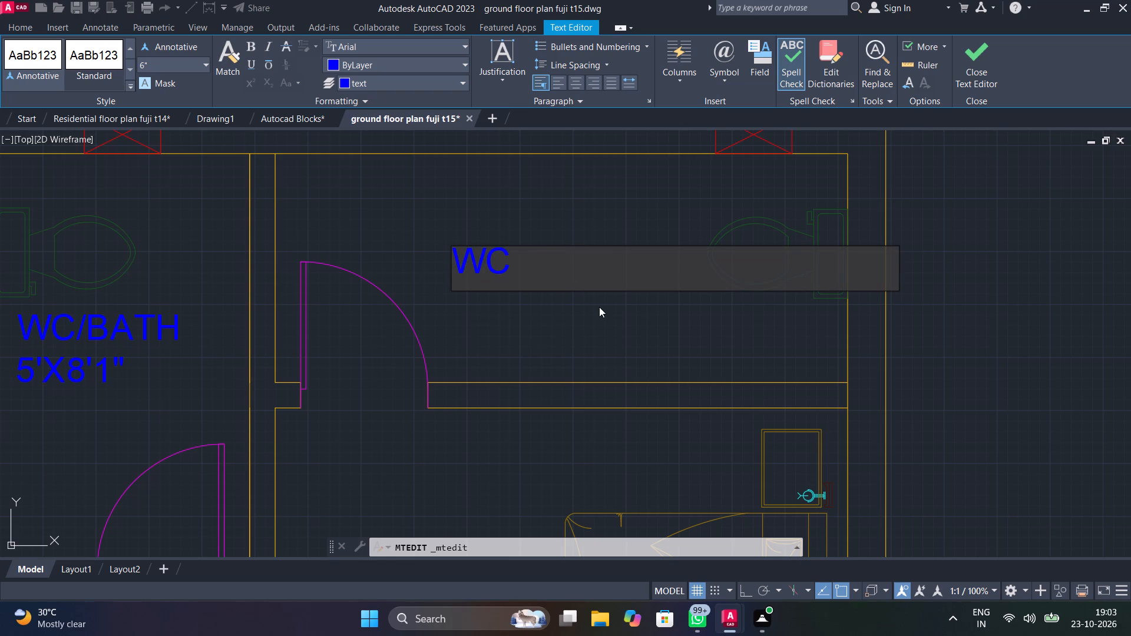
type("/ BATH")
Add the dimension line 11'3"X4'6" below the north-east toilet's room name and finish editing the text.
key("Return")
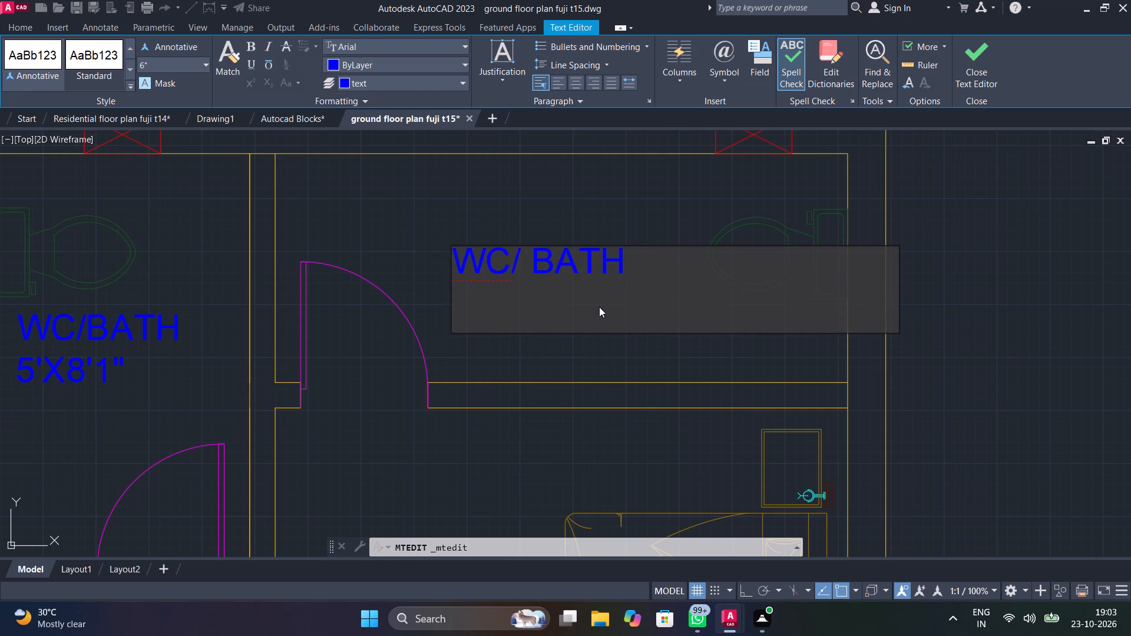
type("11'3\"")
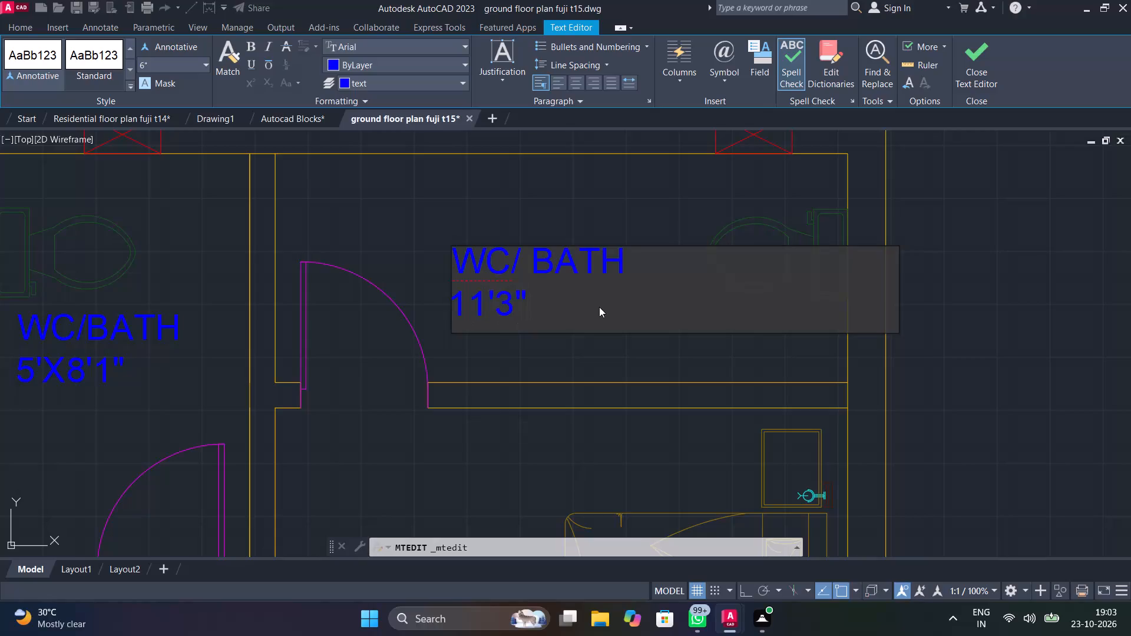
key("x")
type("4'")
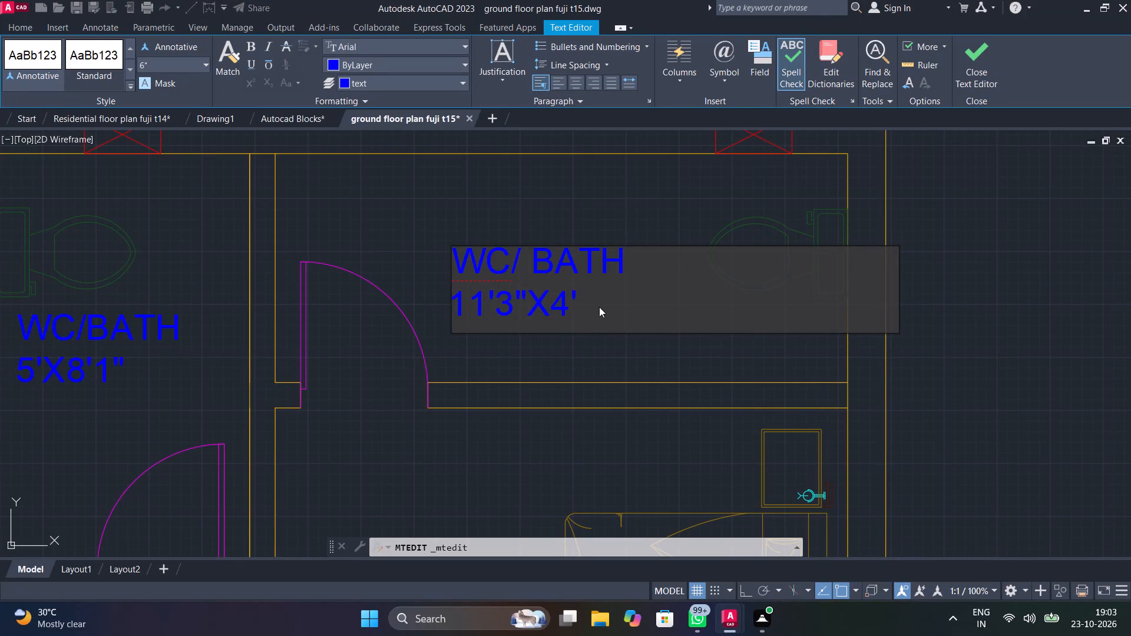
type("6\"")
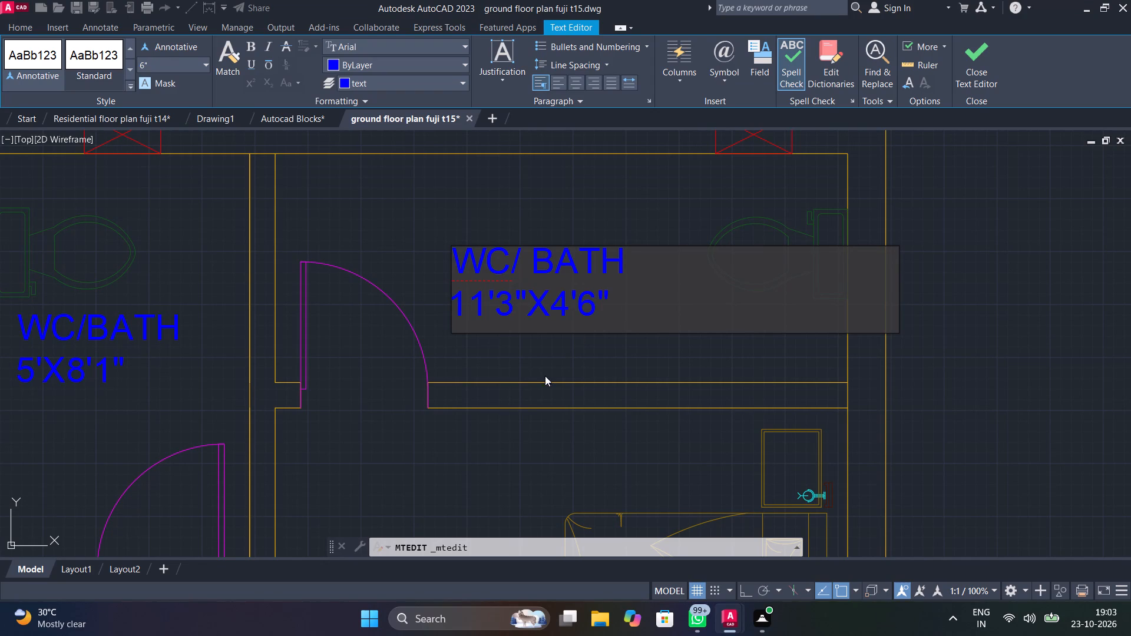
left_click(548, 398)
Change the first line of the LIVING/DINING label copied into the east bedroom to BED ROOM.
middle_click_drag(573, 453, 637, 212)
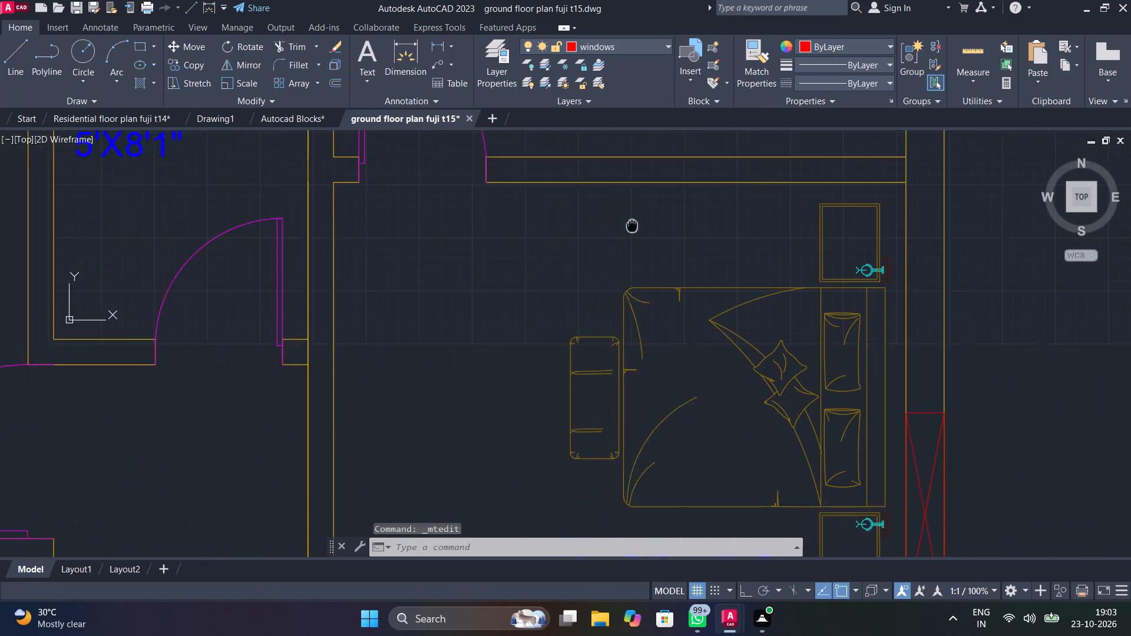
middle_click_drag(637, 212, 644, 196)
scroll(625, 366, "down", 1)
middle_click_drag(623, 365, 610, 201)
double_click(646, 319)
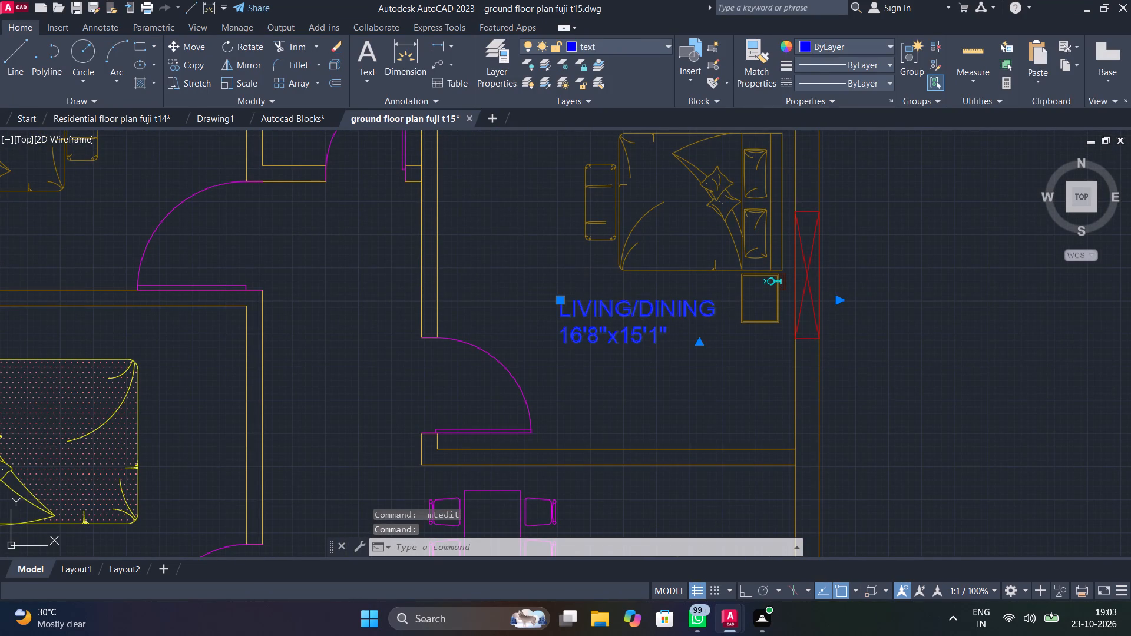
key("Right")
key("Right")
key("Right")
key("Right")
key("Right")
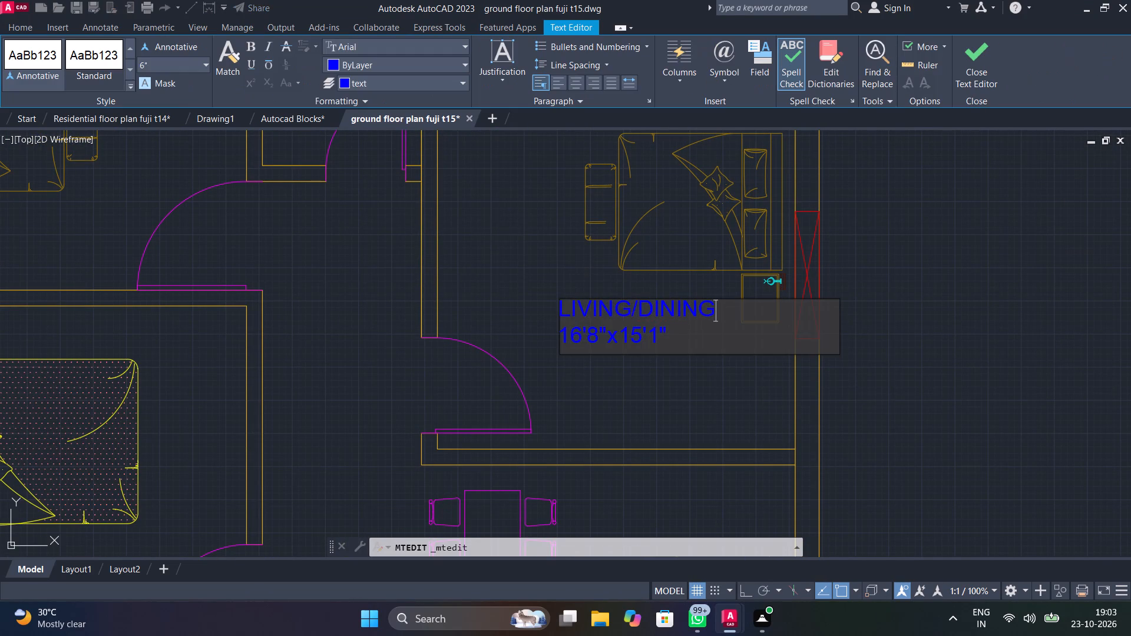
key("BackSpace")
key("BackSpace")
key("BackSpace")
key("BackSpace")
key("BackSpace")
key("BackSpace")
key("BackSpace")
key("BackSpace")
key("BackSpace")
key("BackSpace")
key("BackSpace")
key("BackSpace")
key("BackSpace")
type("BED ROOM")
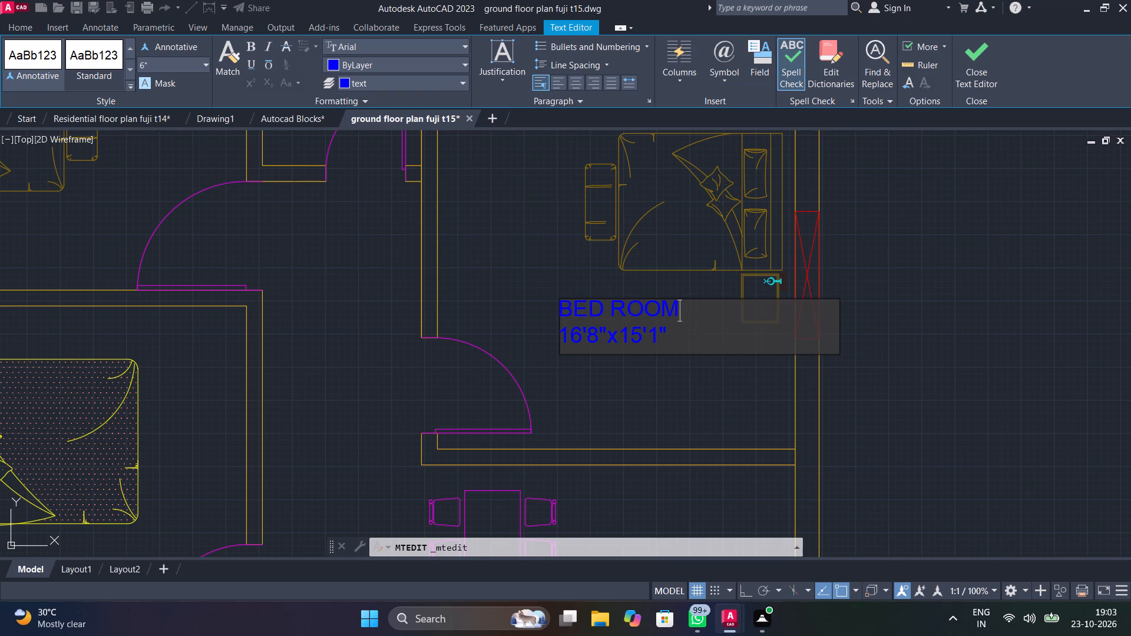
Clear the dimension line below BED ROOM in the east bedroom's label.
left_click(667, 334)
key("BackSpace")
key("BackSpace")
key("BackSpace")
key("BackSpace")
key("BackSpace")
key("BackSpace")
key("BackSpace")
key("BackSpace")
key("BackSpace")
key("BackSpace")
key("BackSpace")
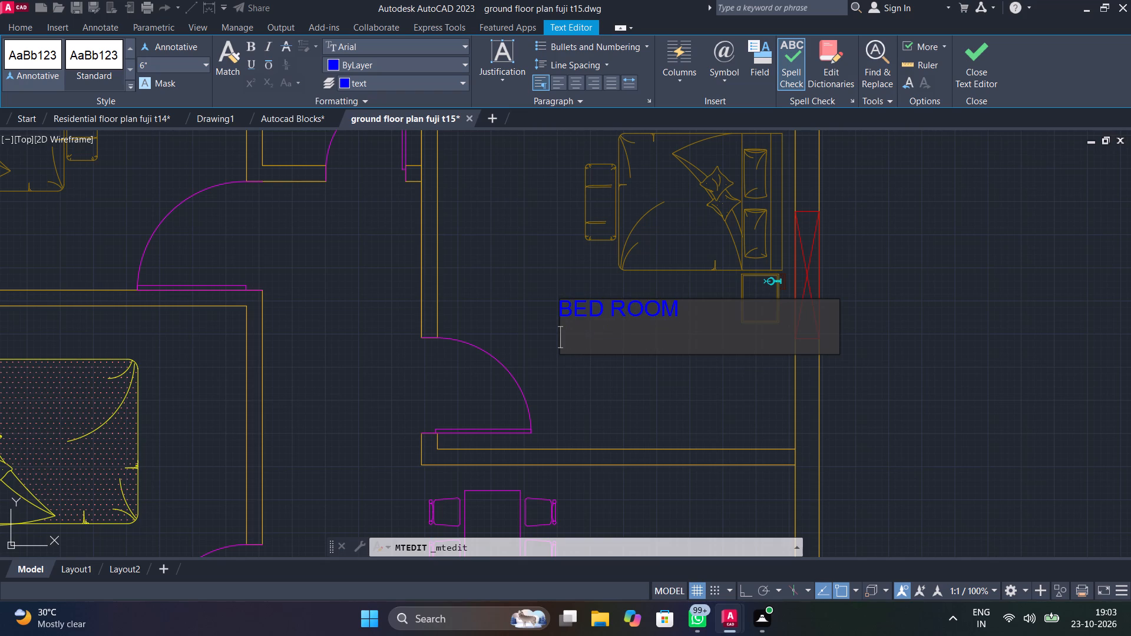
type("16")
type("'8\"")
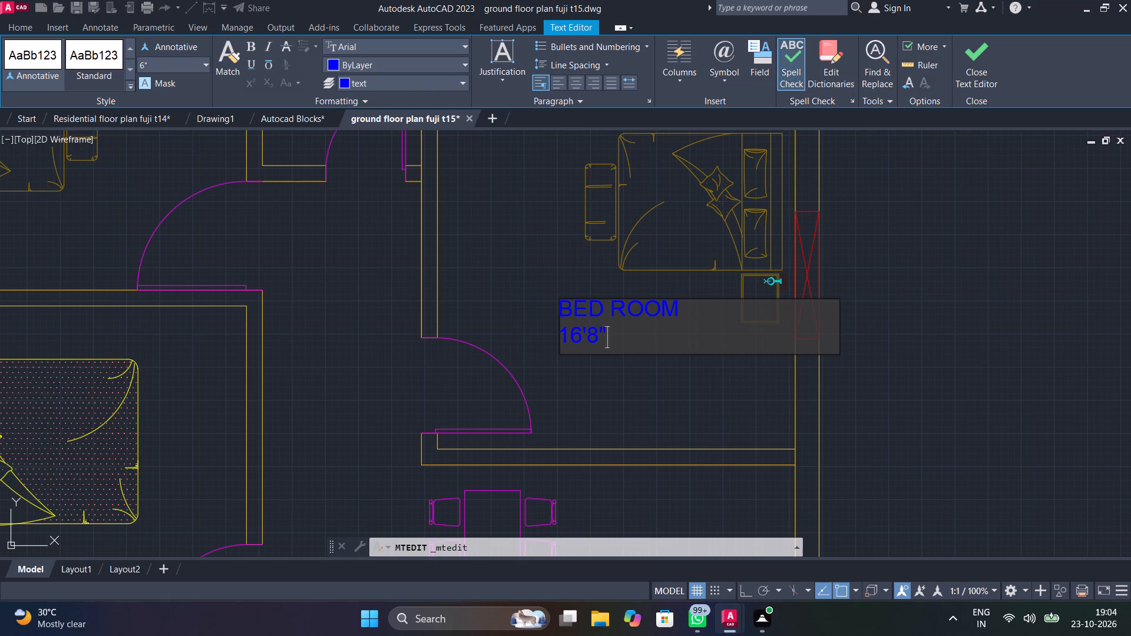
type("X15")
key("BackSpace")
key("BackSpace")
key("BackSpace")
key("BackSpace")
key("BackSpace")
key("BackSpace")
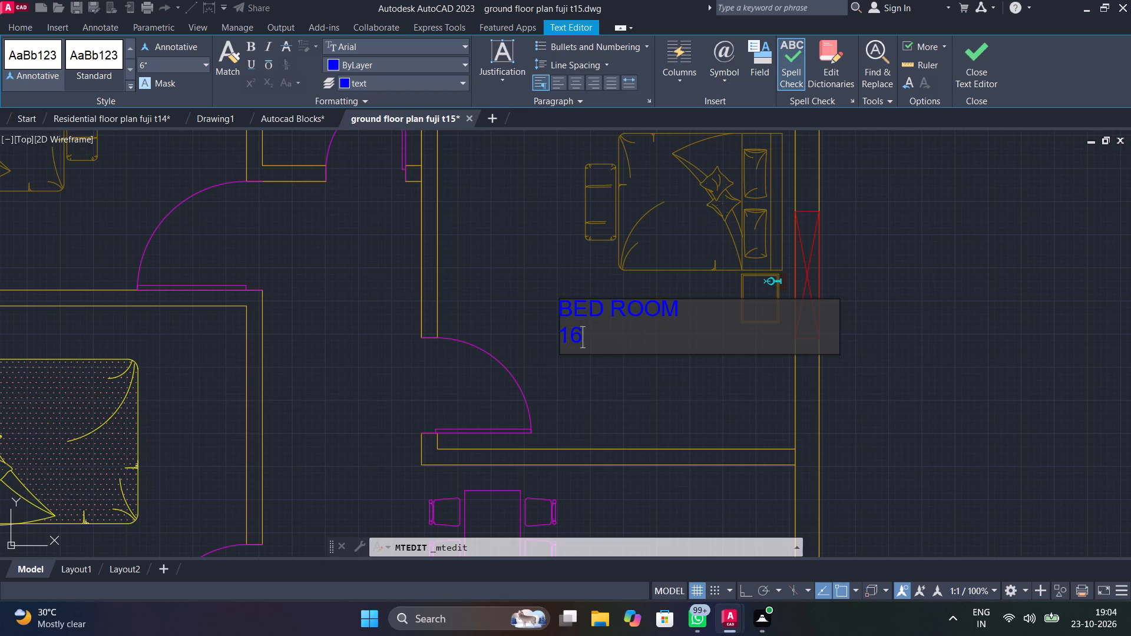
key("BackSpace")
Complete the east bedroom label's dimension line as 11'3"X12' and finish editing the text.
key("1")
type("'3\"X")
type("12'")
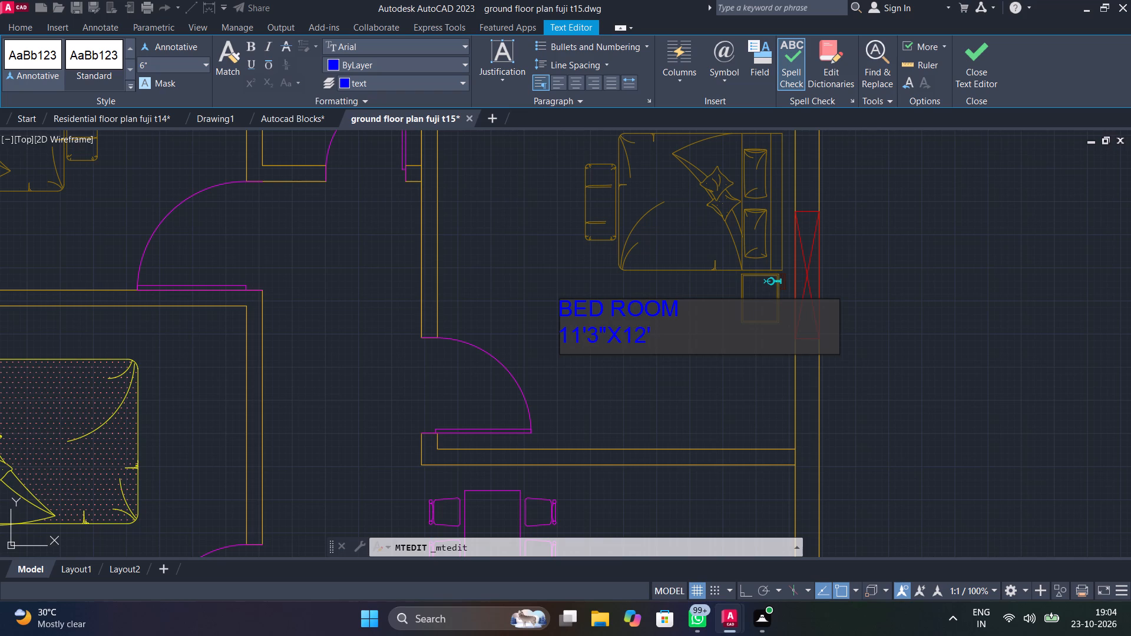
scroll(667, 335, "down", 2)
middle_click_drag(662, 381, 654, 327)
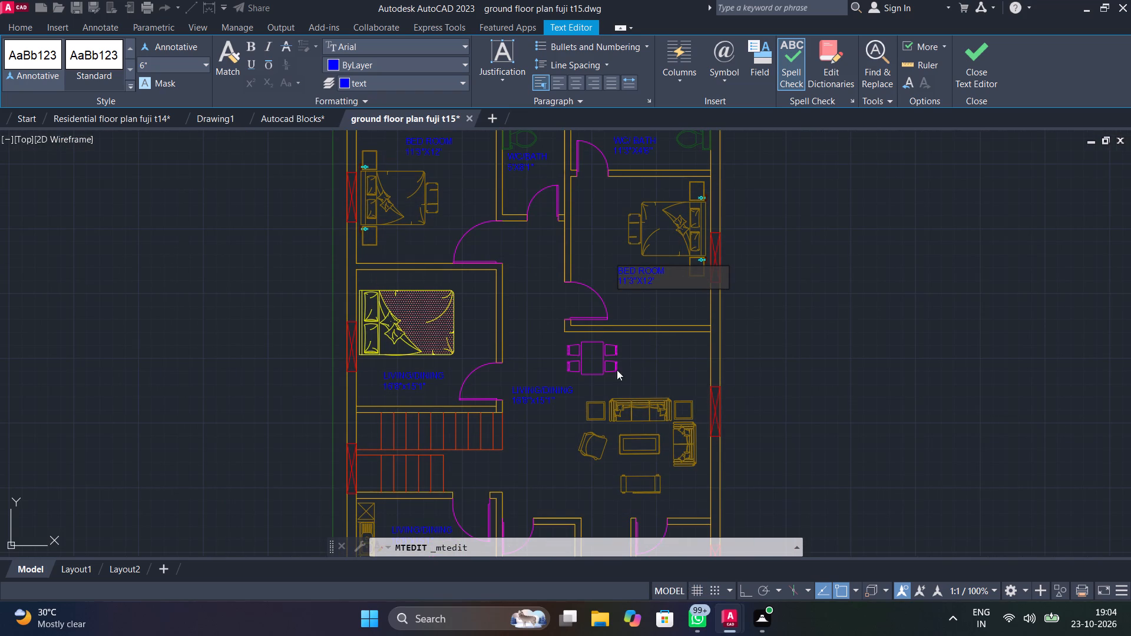
left_click(577, 385)
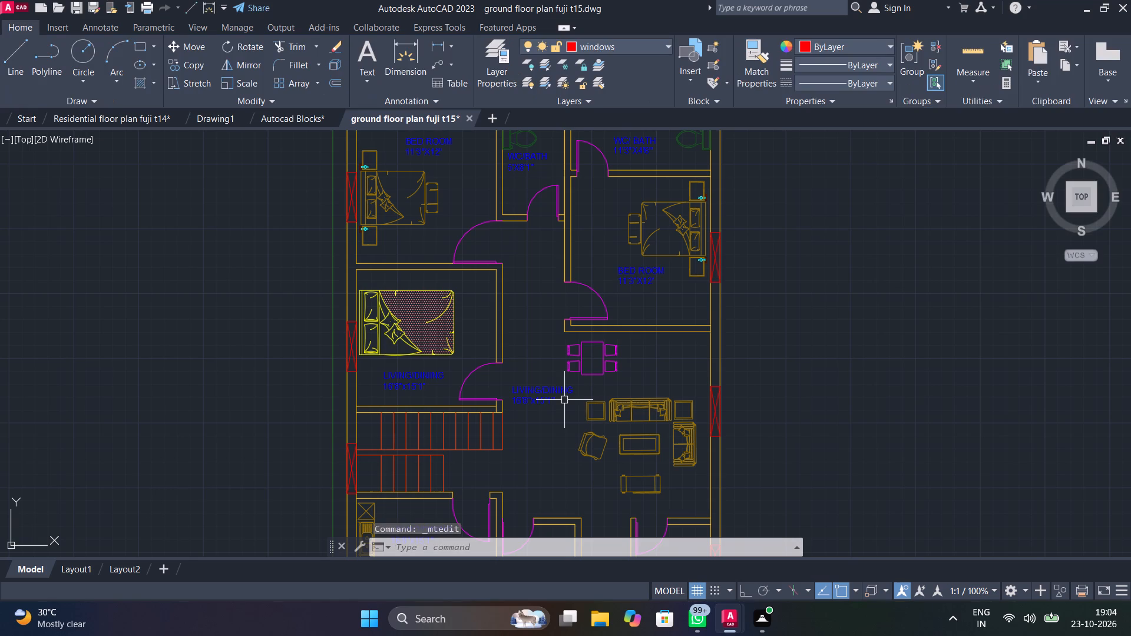
Clear both lines of the LIVING/DINING label copied into the west bedroom just north of the staircase.
middle_click_drag(560, 433, 568, 255)
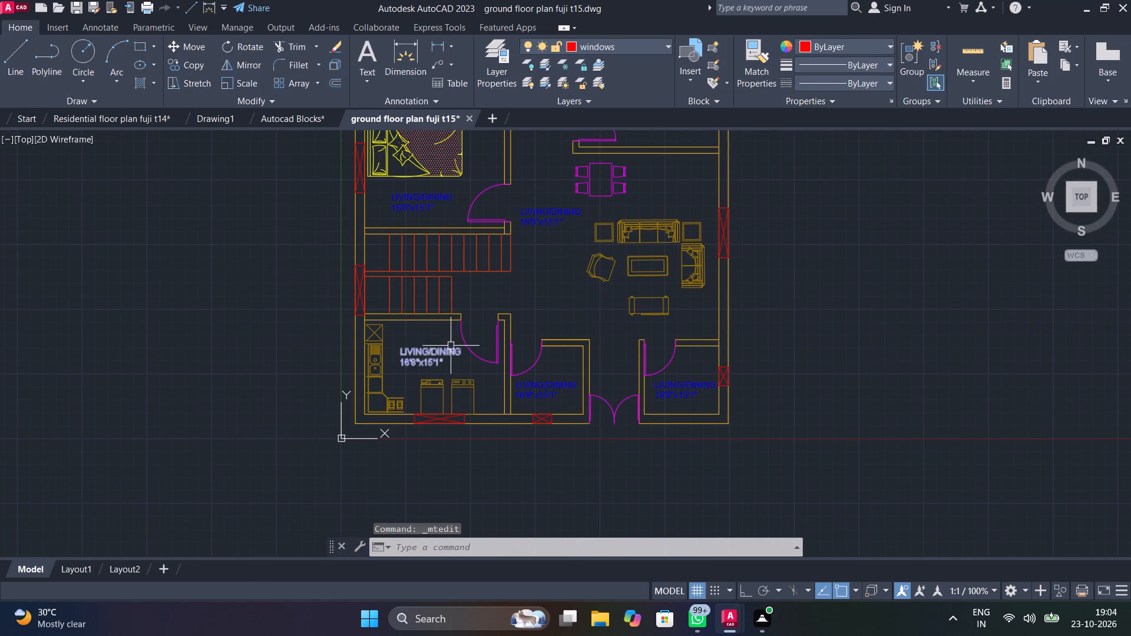
middle_click_drag(408, 207, 550, 325)
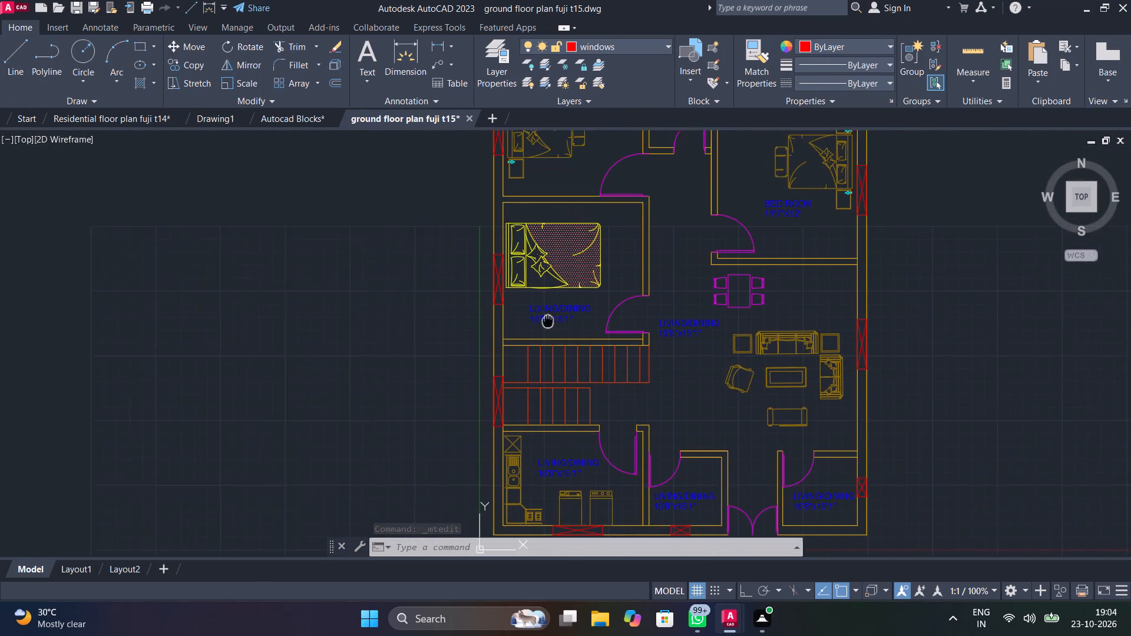
middle_click_drag(550, 325, 565, 365)
scroll(565, 365, "up", 1)
triple_click(565, 366)
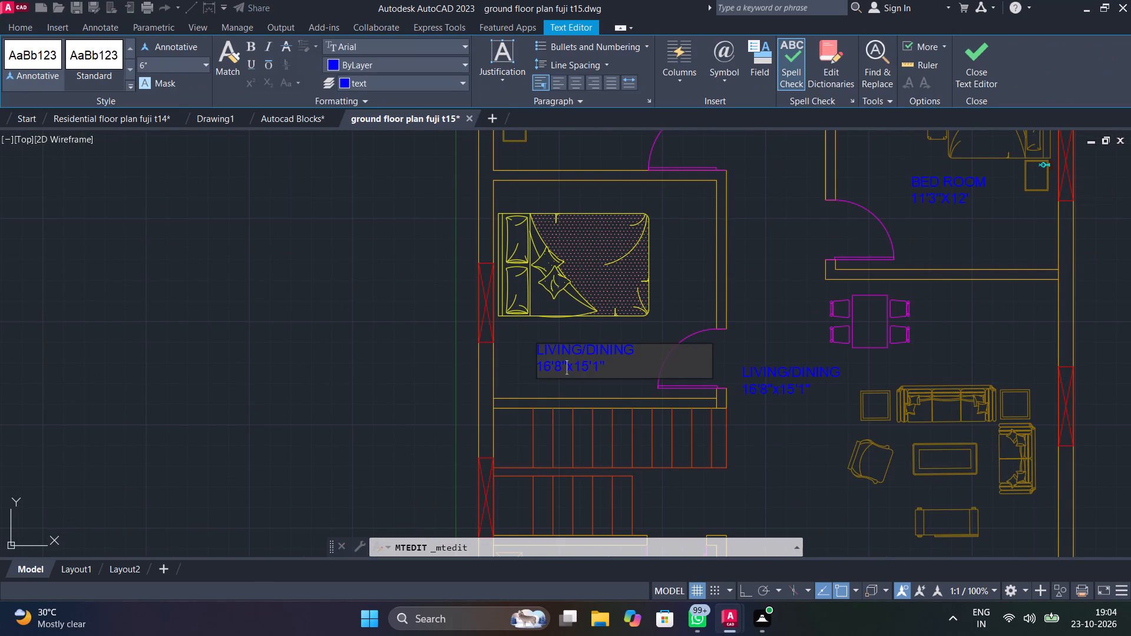
key("Right")
key("Right")
key("Right")
key("Right")
key("Right")
key("Right")
key("BackSpace")
key("BackSpace")
key("BackSpace")
key("BackSpace")
key("BackSpace")
key("BackSpace")
key("BackSpace")
key("BackSpace")
key("BackSpace")
key("BackSpace")
key("BackSpace")
key("BackSpace")
key("BackSpace")
key("BackSpace")
key("BackSpace")
key("BackSpace")
key("BackSpace")
key("BackSpace")
key("BackSpace")
key("BackSpace")
key("BackSpace")
key("BackSpace")
key("BackSpace")
key("BackSpace")
key("BackSpace")
key("BackSpace")
key("BackSpace")
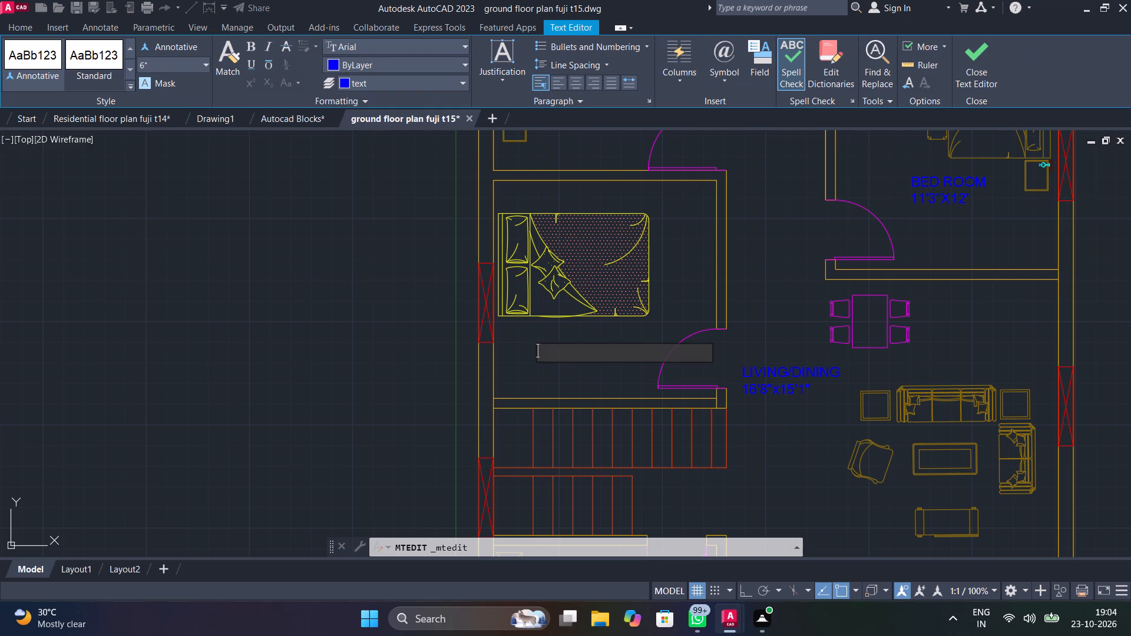
Enter BED ROOM with 11'3"X11' on the line below as that bedroom's label and finish editing the text.
type("BED ROOM")
key("Return")
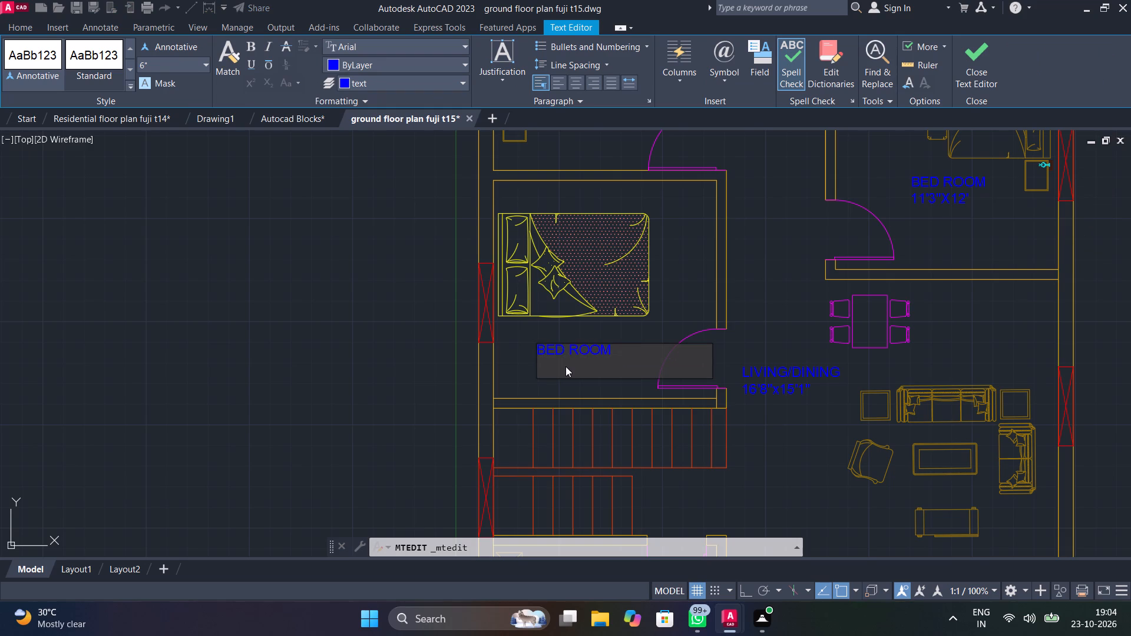
type("11'3\"")
key("x")
type("11'")
scroll(563, 366, "down", 2)
left_click(577, 456)
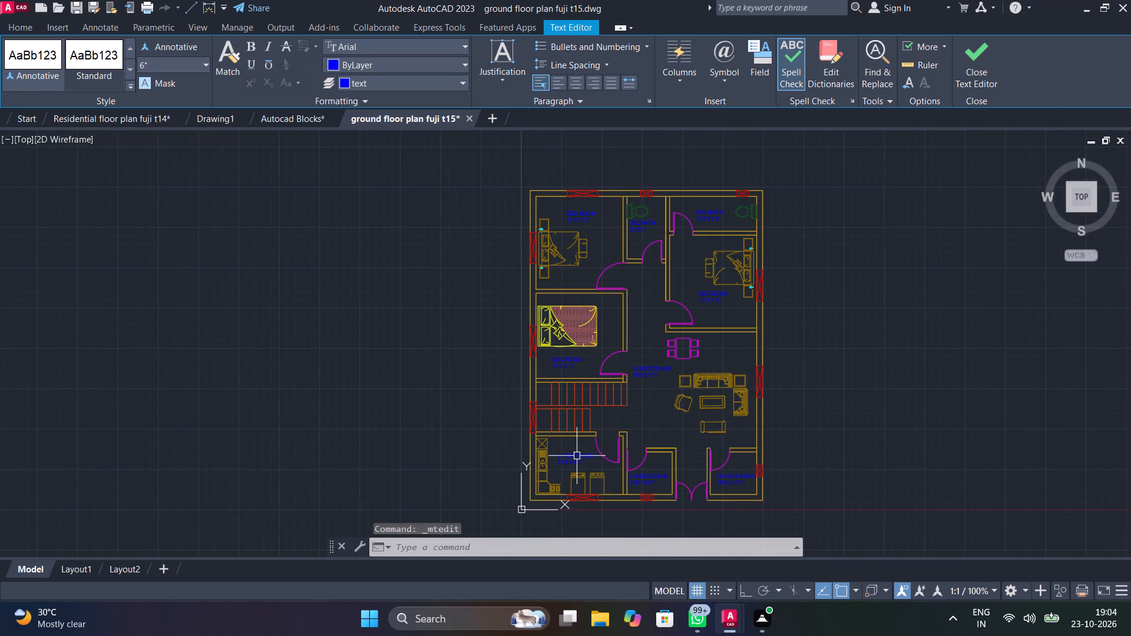
Clear both lines of the LIVING/DINING label copied into the south-west kitchen.
scroll(578, 456, "up", 2)
double_click(578, 456)
middle_click_drag(579, 456, 580, 368)
double_click(584, 383)
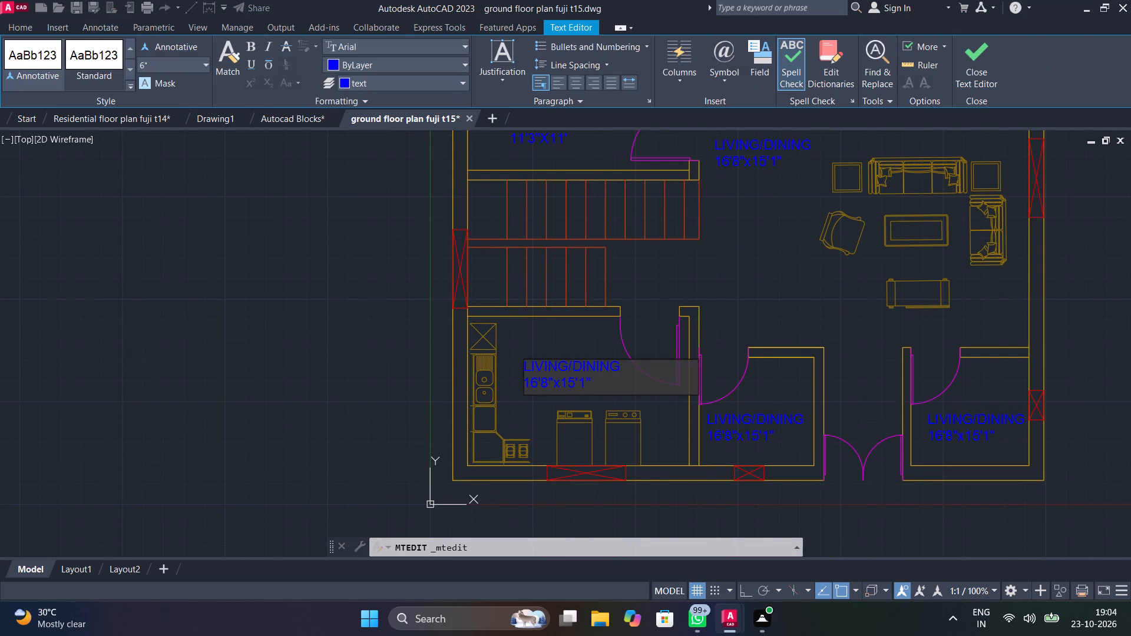
key("BackSpace")
key("BackSpace")
key("BackSpace")
key("BackSpace")
key("BackSpace")
key("BackSpace")
key("BackSpace")
key("BackSpace")
key("BackSpace")
key("BackSpace")
key("BackSpace")
key("BackSpace")
key("BackSpace")
key("BackSpace")
key("BackSpace")
key("BackSpace")
key("BackSpace")
key("BackSpace")
key("BackSpace")
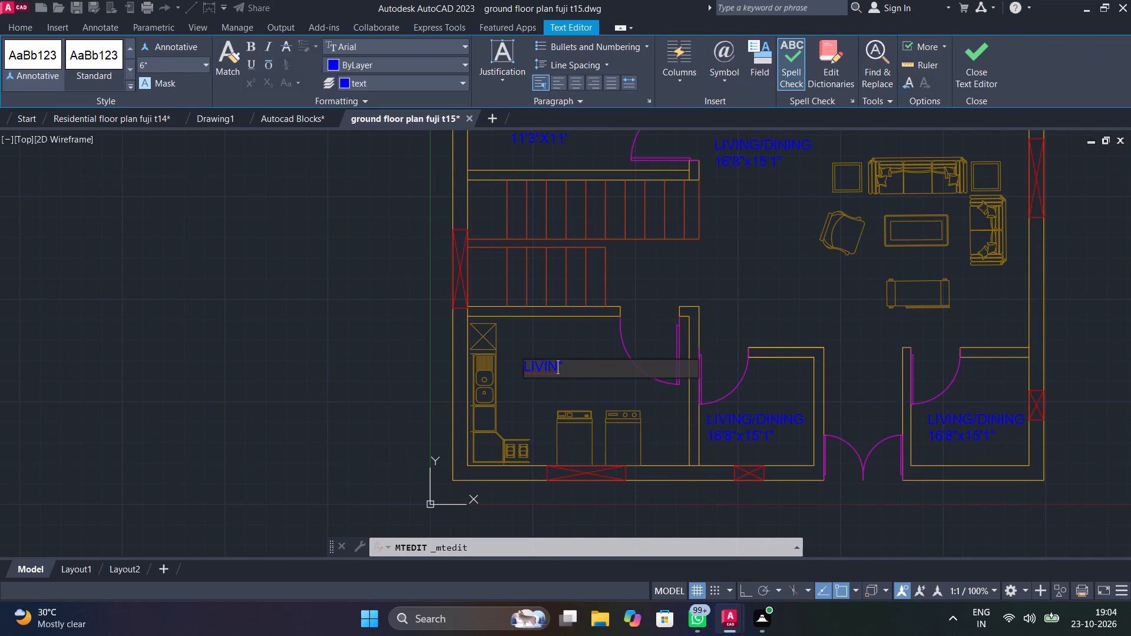
key("BackSpace")
key("BackSpace")
key("BackSpace")
key("BackSpace")
key("BackSpace")
Enter KITCHEN with 11'3"X7'7" on the line below as the kitchen's label and finish editing the text.
type("KITCHEN")
key("Return")
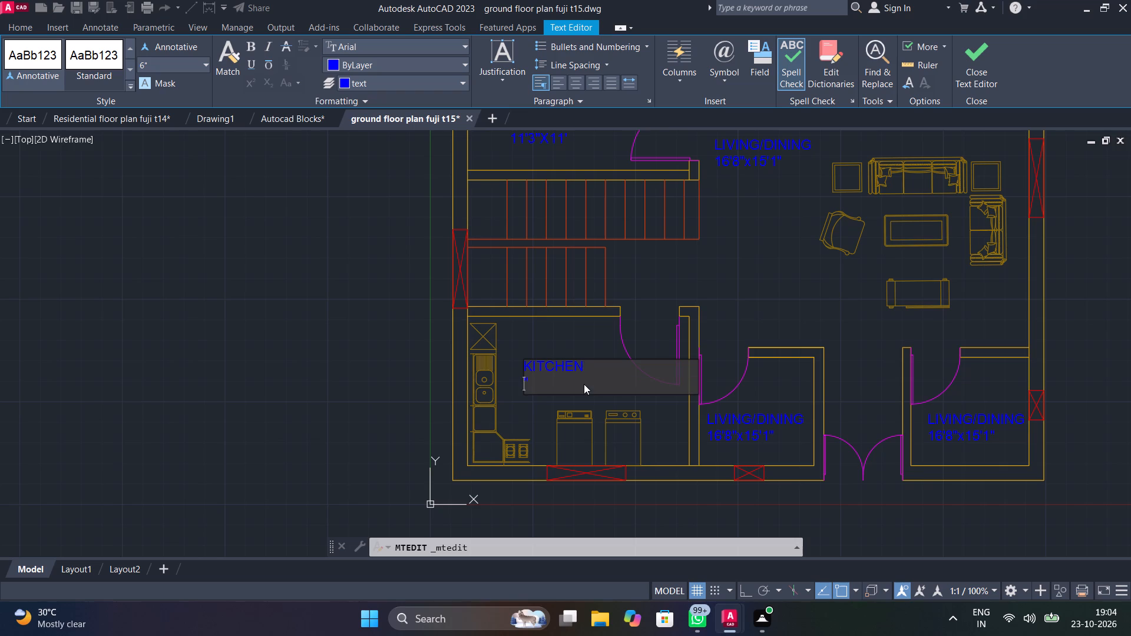
key("1")
key("1")
type("'3")
key("Right")
key("x")
type("7'7\"")
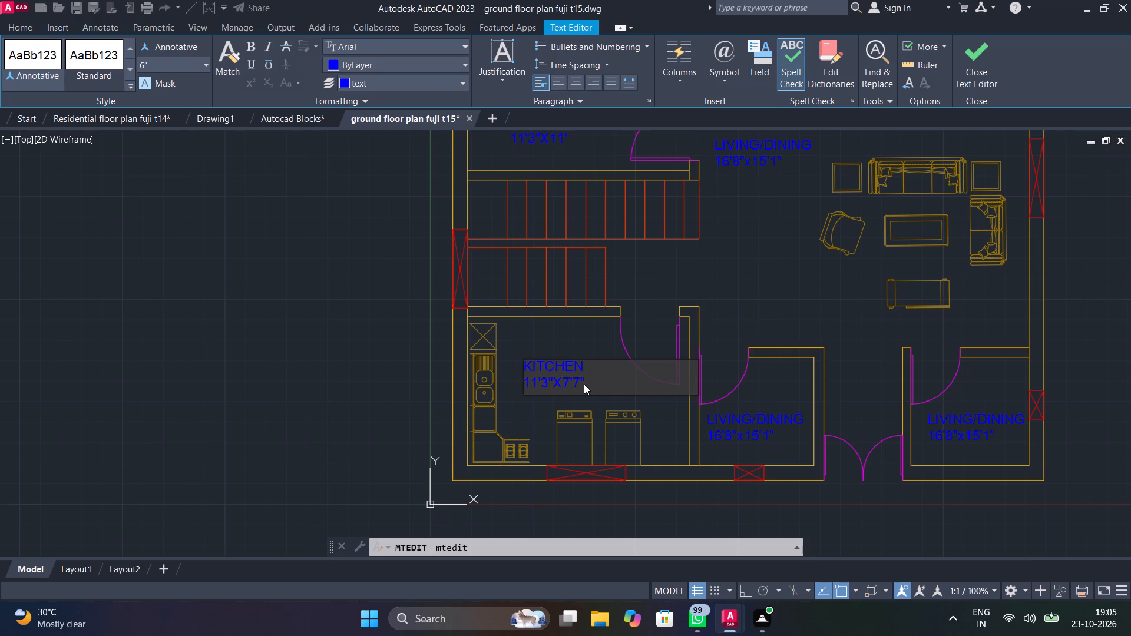
left_click(753, 420)
Change the first line of the LIVING/DINING label copied into the small room east of the kitchen to STORE.
double_click(764, 420)
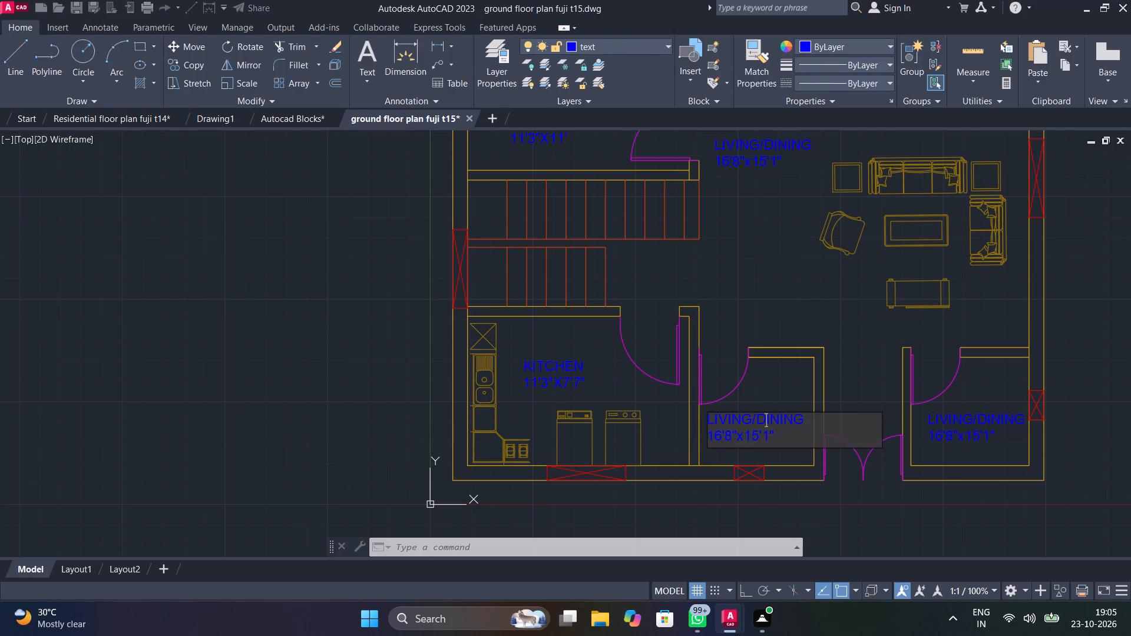
key("Right")
key("Right")
key("Right")
key("Right")
key("Right")
key("BackSpace")
key("BackSpace")
key("BackSpace")
key("BackSpace")
key("BackSpace")
key("BackSpace")
key("BackSpace")
key("BackSpace")
key("BackSpace")
key("BackSpace")
key("BackSpace")
key("BackSpace")
key("BackSpace")
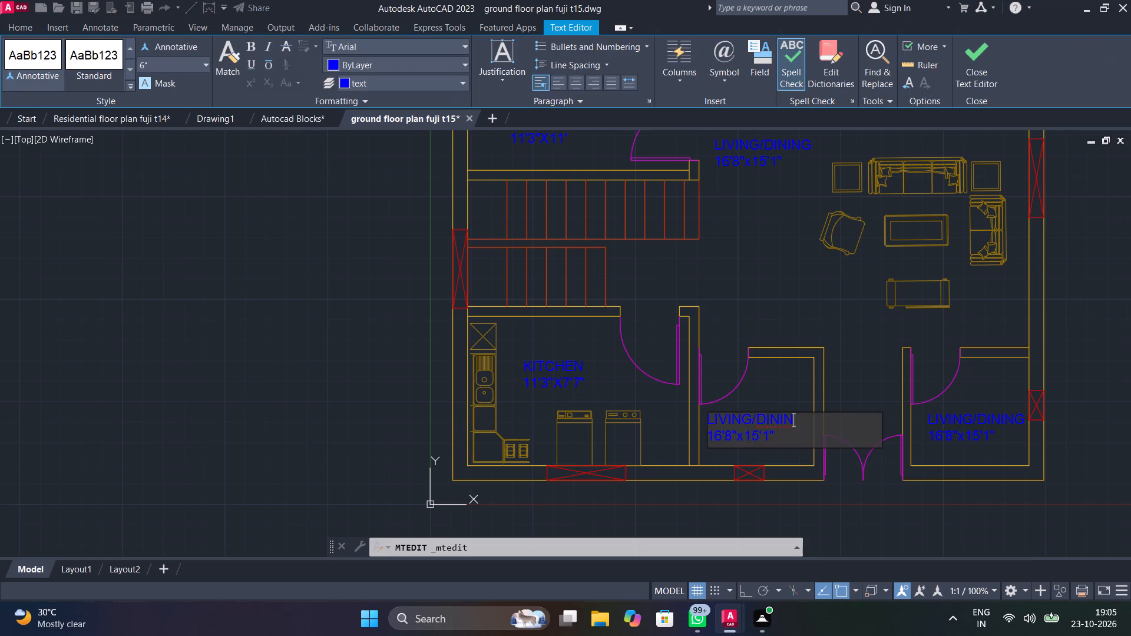
type("STORE")
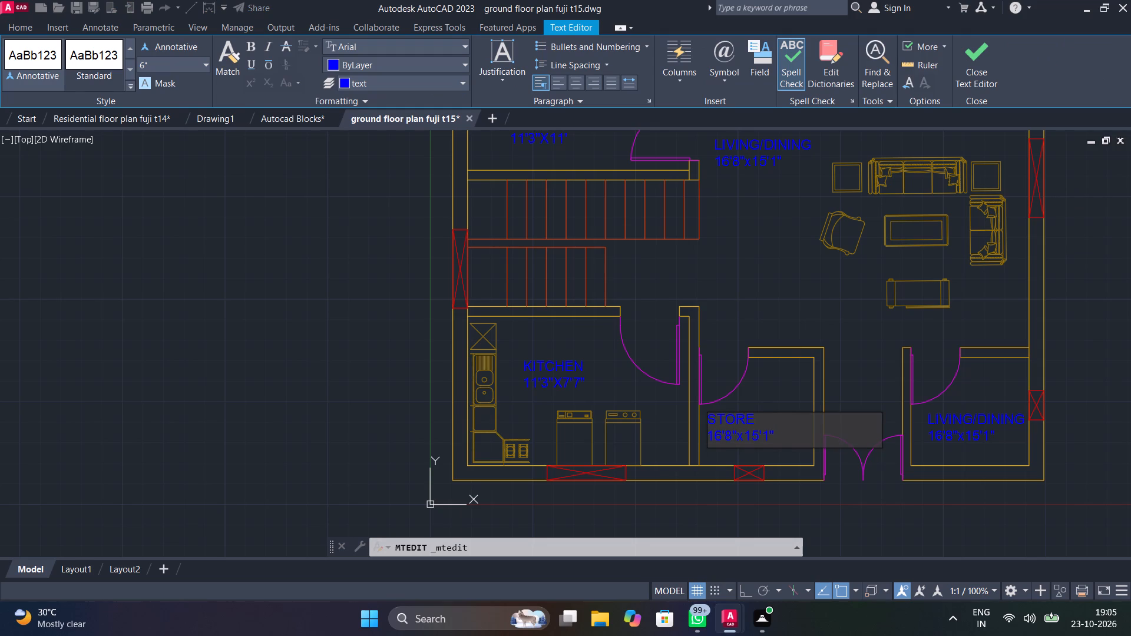
Replace the dimension line of the STORE label with 5'10"X5'6" and finish editing the text.
double_click(789, 439)
key("BackSpace")
key("BackSpace")
key("BackSpace")
key("BackSpace")
key("BackSpace")
key("BackSpace")
key("BackSpace")
key("BackSpace")
key("BackSpace")
key("BackSpace")
key("BackSpace")
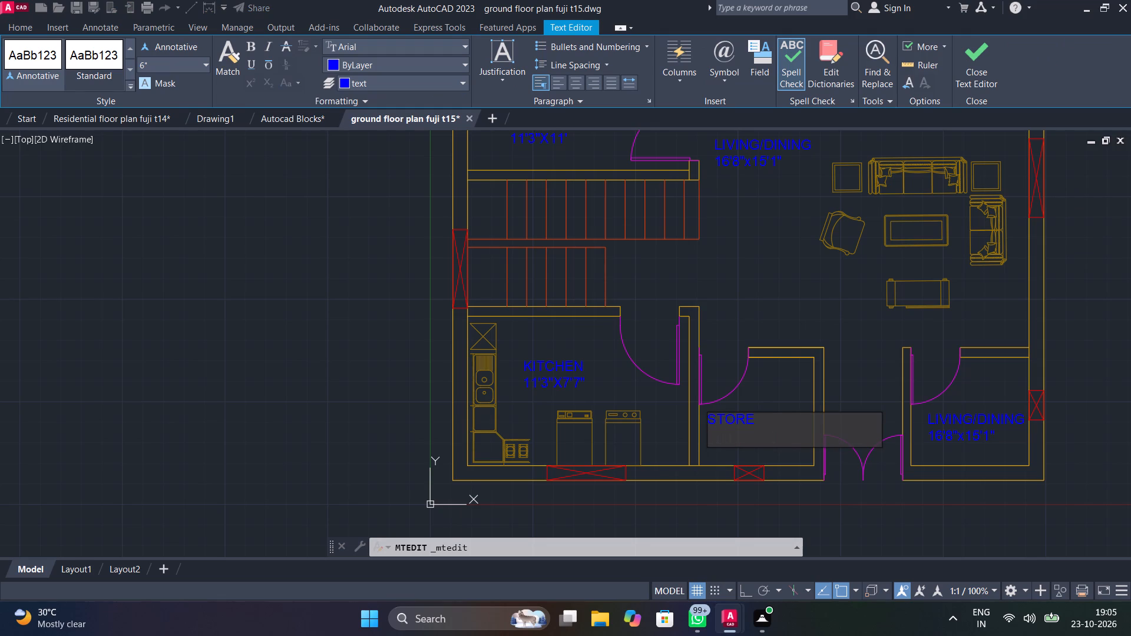
type("5'10")
type("\"X")
type("5'6\"")
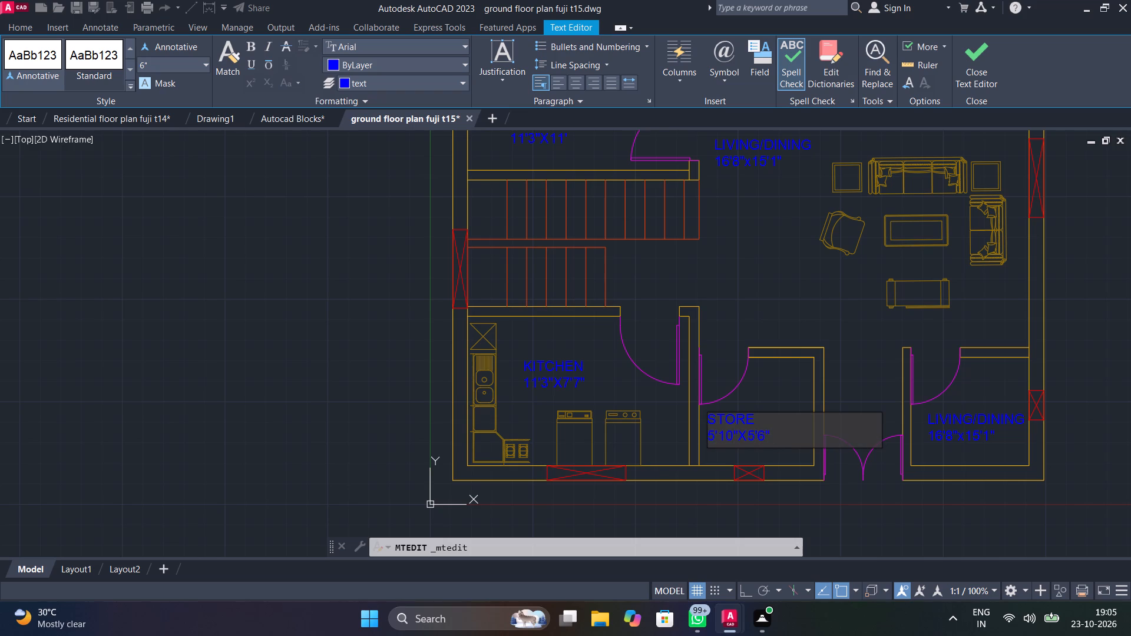
left_click(953, 435)
Clear both lines of the LIVING/DINING label copied into the small south-east room beside the entrance.
middle_click_drag(960, 425, 766, 361)
double_click(766, 362)
key("Right")
key("Down")
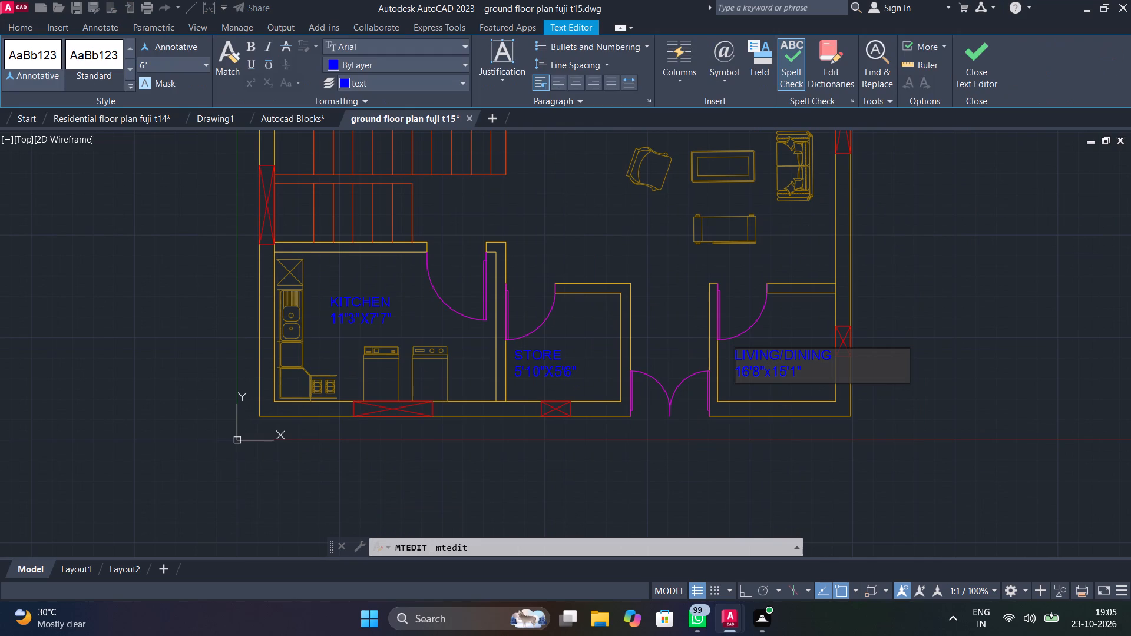
key("Right")
key("Right")
key("Right")
key("Right")
key("BackSpace")
key("BackSpace")
key("BackSpace")
key("BackSpace")
key("BackSpace")
key("BackSpace")
key("BackSpace")
key("BackSpace")
key("BackSpace")
key("BackSpace")
key("BackSpace")
key("BackSpace")
key("BackSpace")
key("BackSpace")
key("BackSpace")
key("BackSpace")
key("BackSpace")
key("BackSpace")
key("BackSpace")
key("BackSpace")
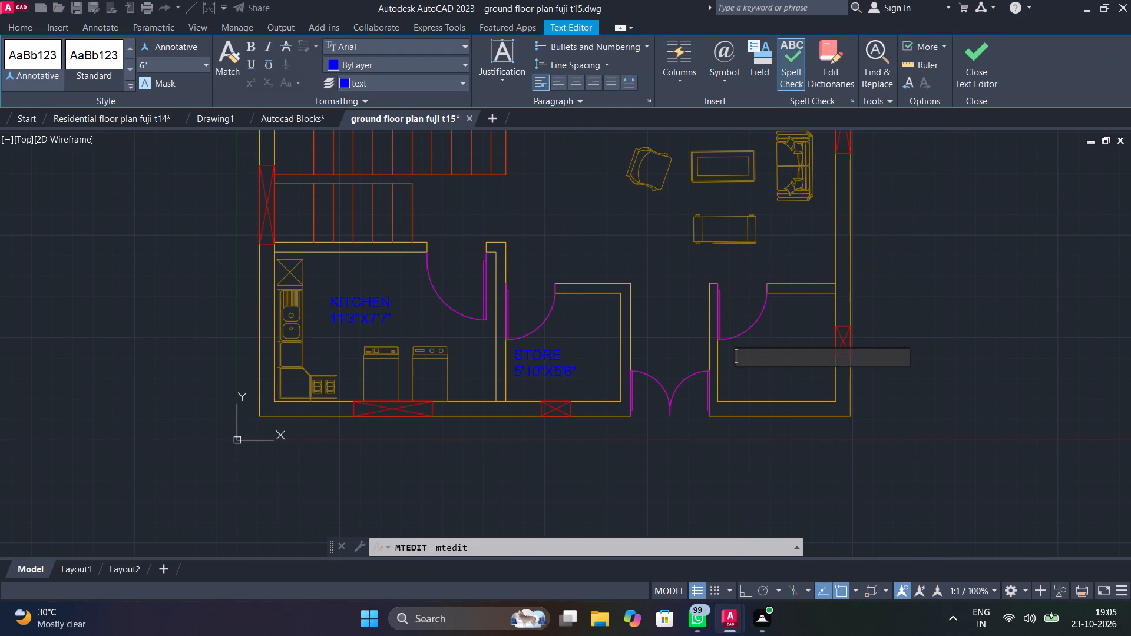
Enter PUJA ROOM with 6'X5'6" on the line below as the south-east room's label and finish editing the text.
type("PUJA")
key("space")
type("ROOM")
key("Return")
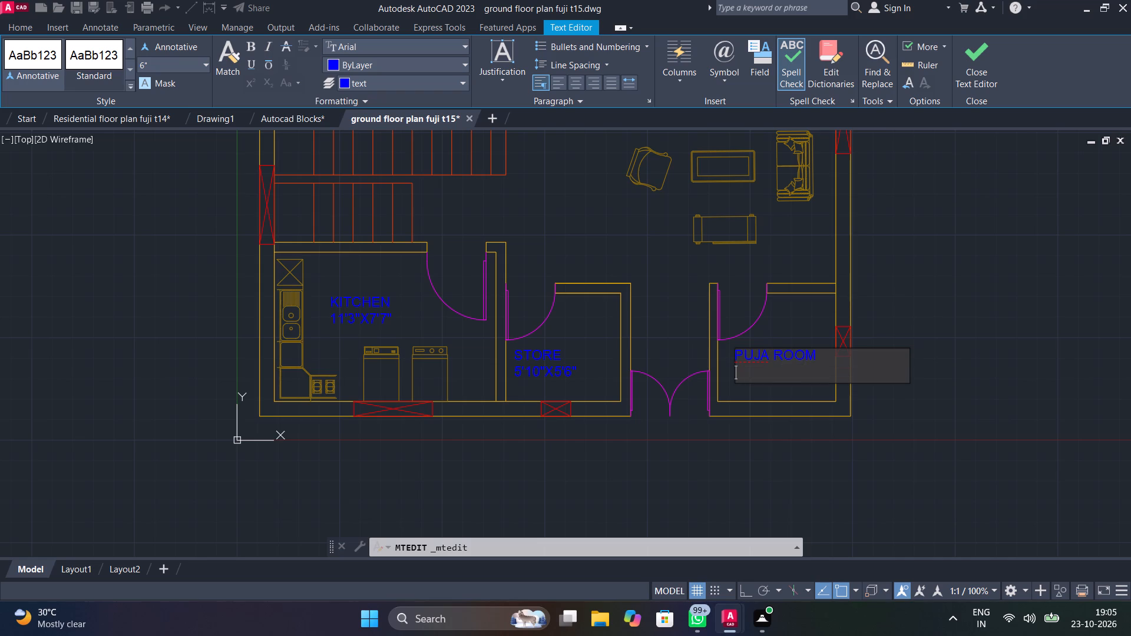
type("6'")
key("x")
type("5'6\"")
left_click(685, 471)
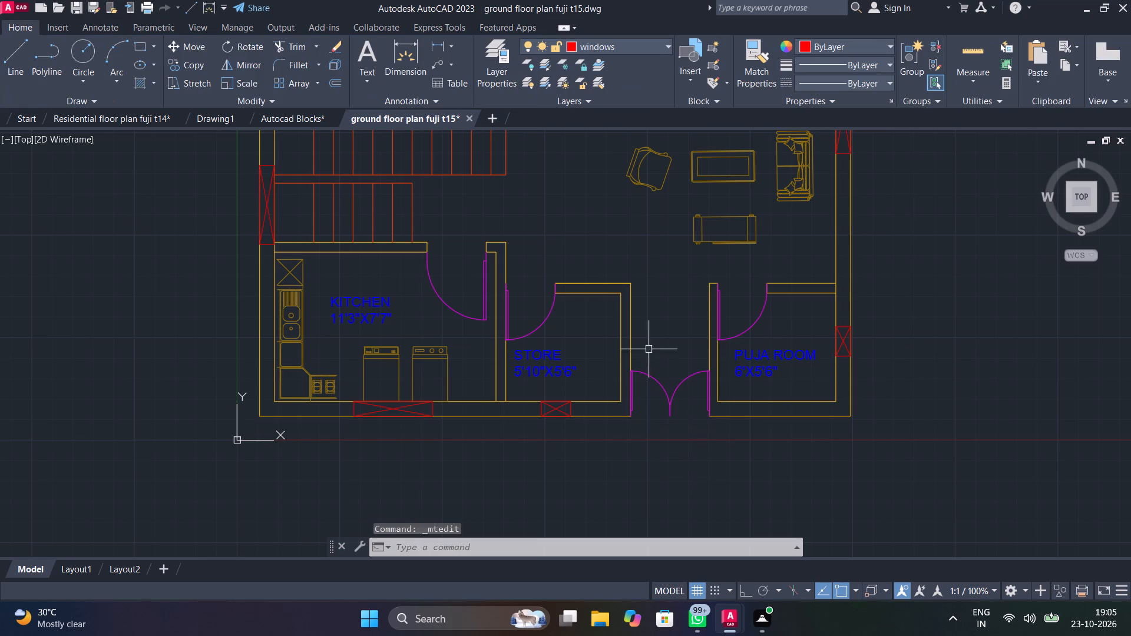
On the steps layer, draw a short horizontal line from the open floor westward across the first treads of the lower stair flight.
middle_click_drag(588, 254, 709, 455)
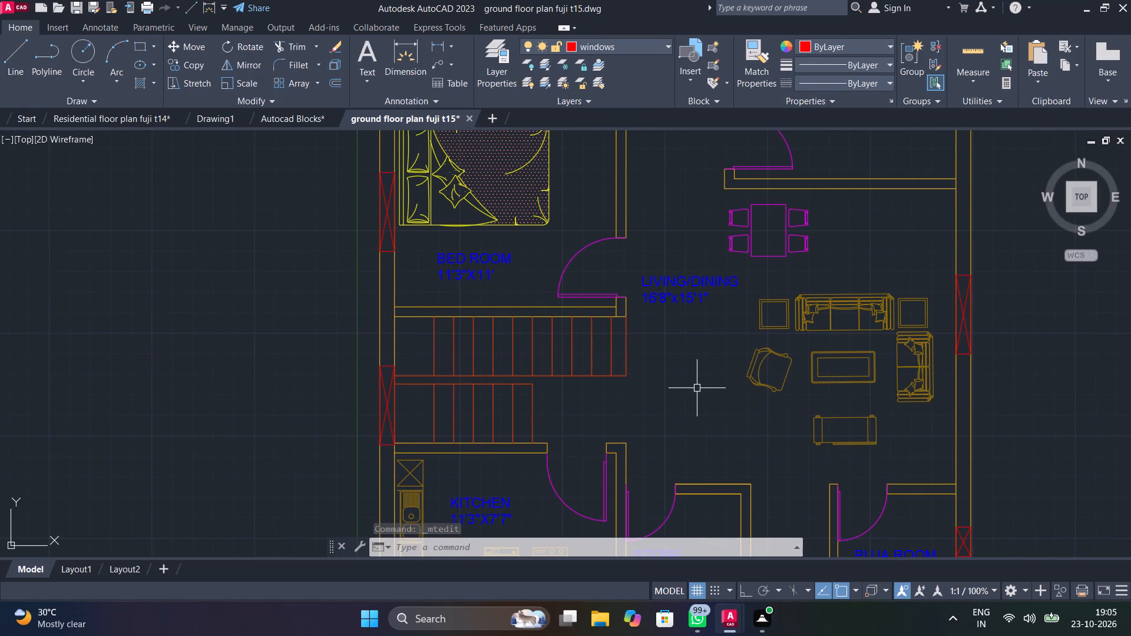
scroll(705, 387, "down", 1)
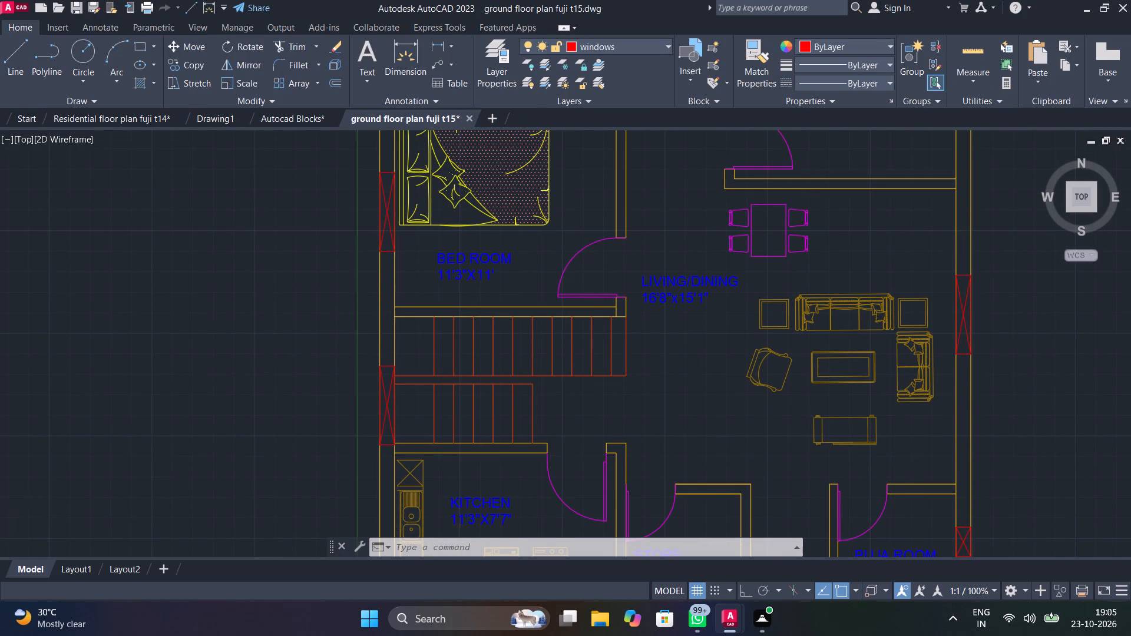
scroll(702, 382, "down", 1)
middle_click_drag(707, 389, 610, 385)
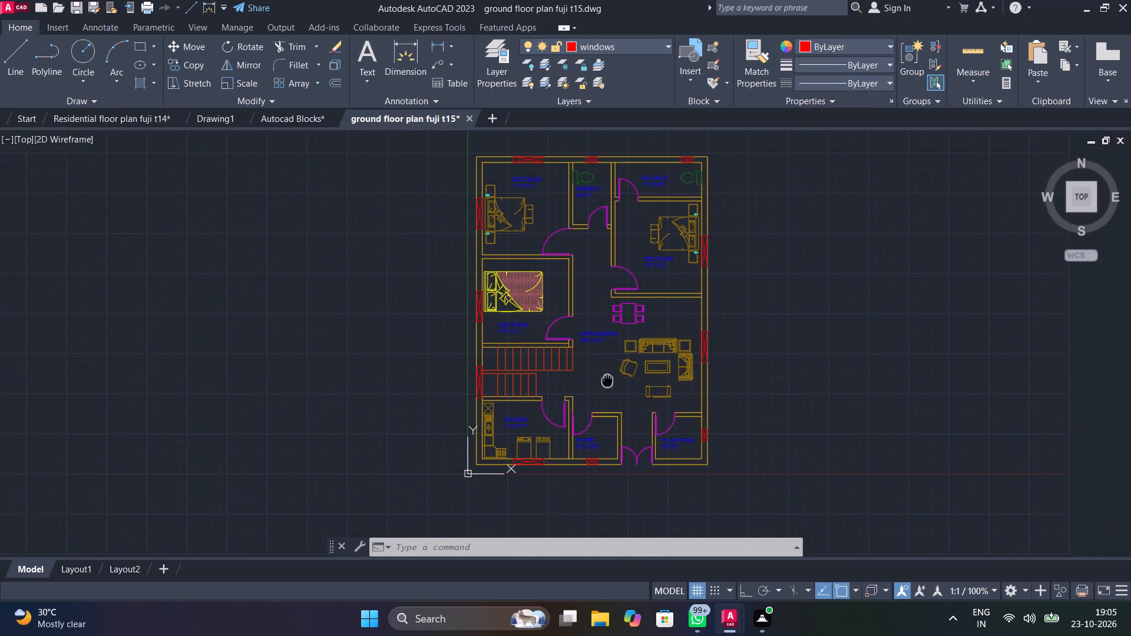
middle_click_drag(610, 385, 697, 352)
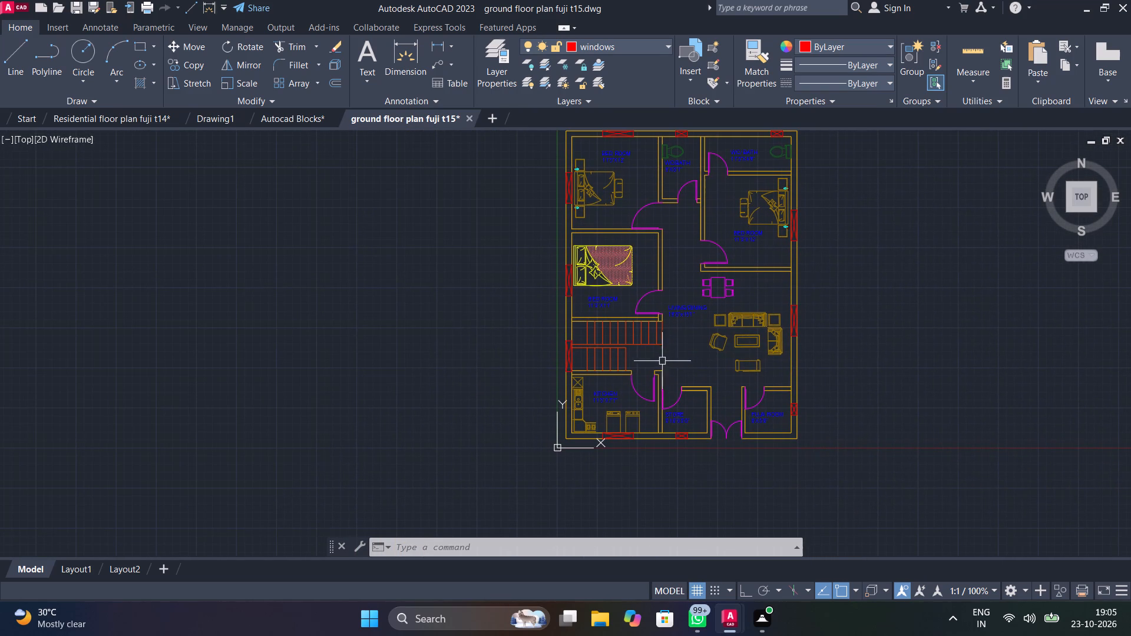
scroll(644, 366, "up", 3)
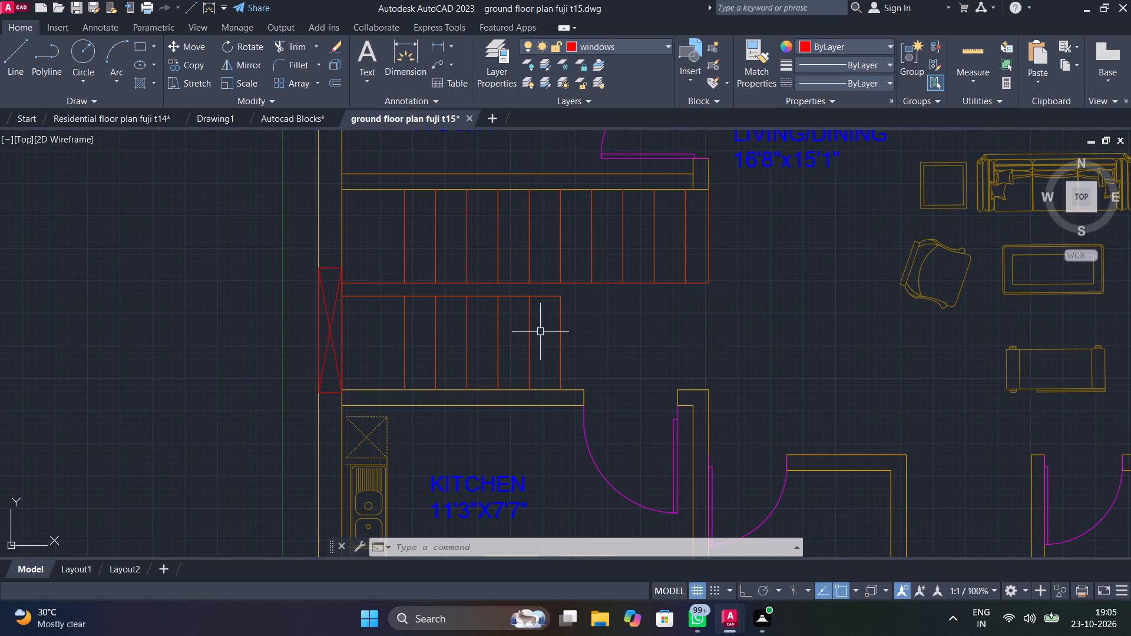
left_click(668, 44)
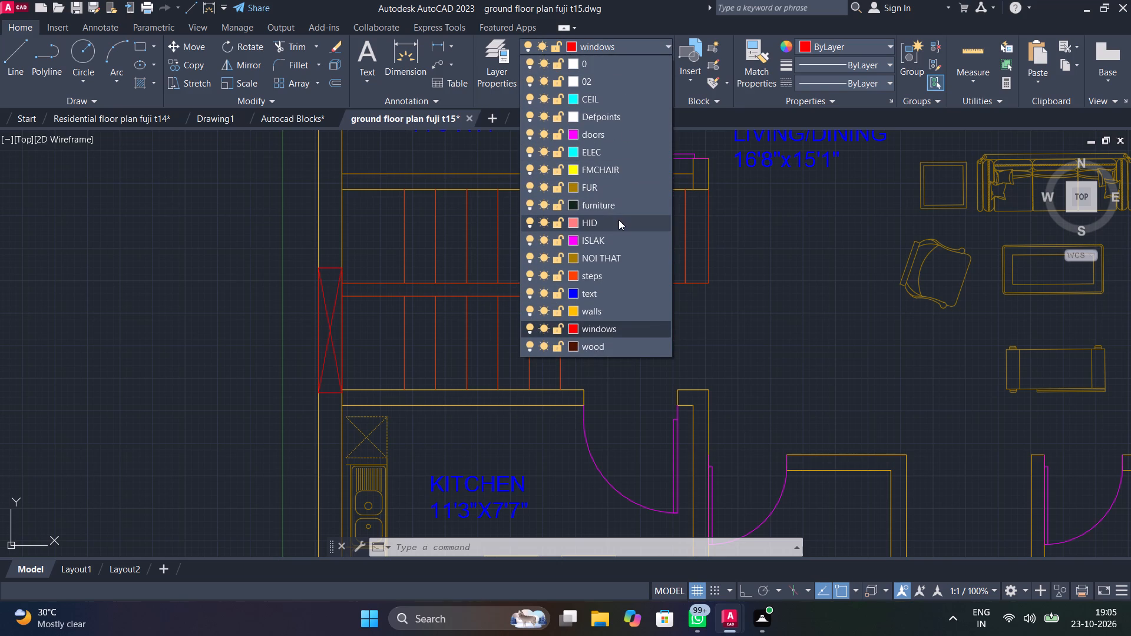
scroll(619, 220, "up", 1)
left_click(611, 277)
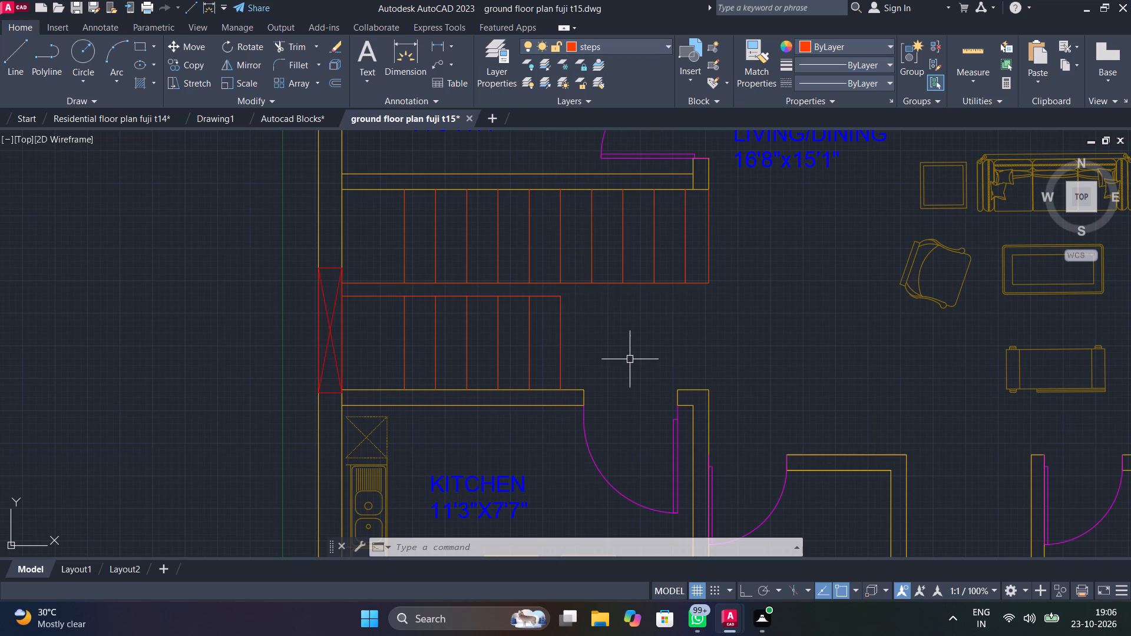
key("l")
key("space")
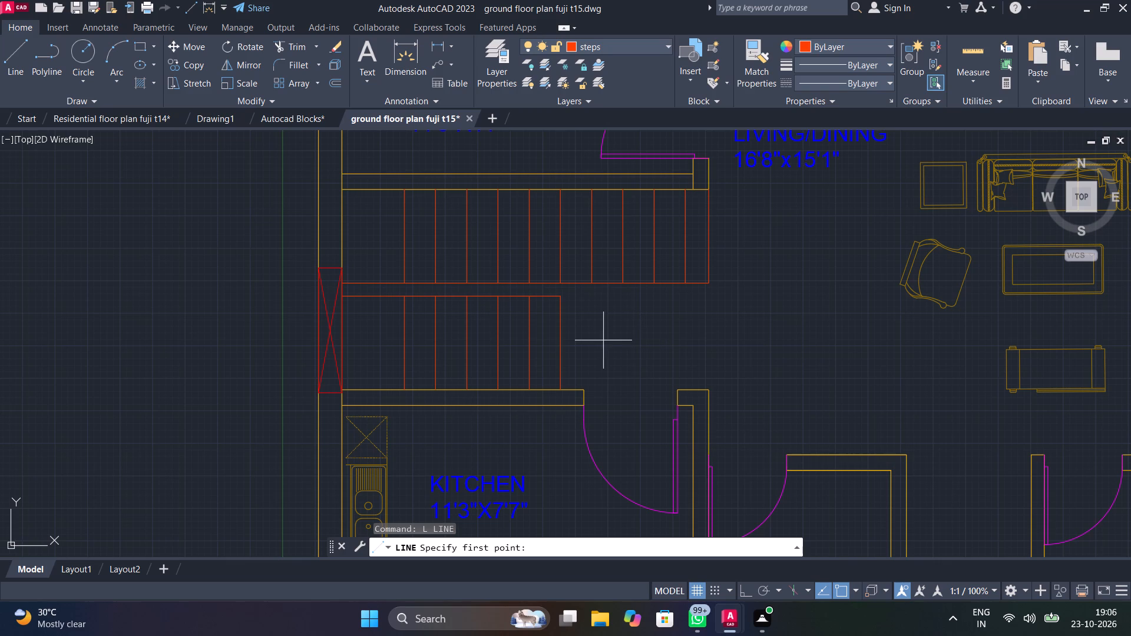
left_click(602, 346)
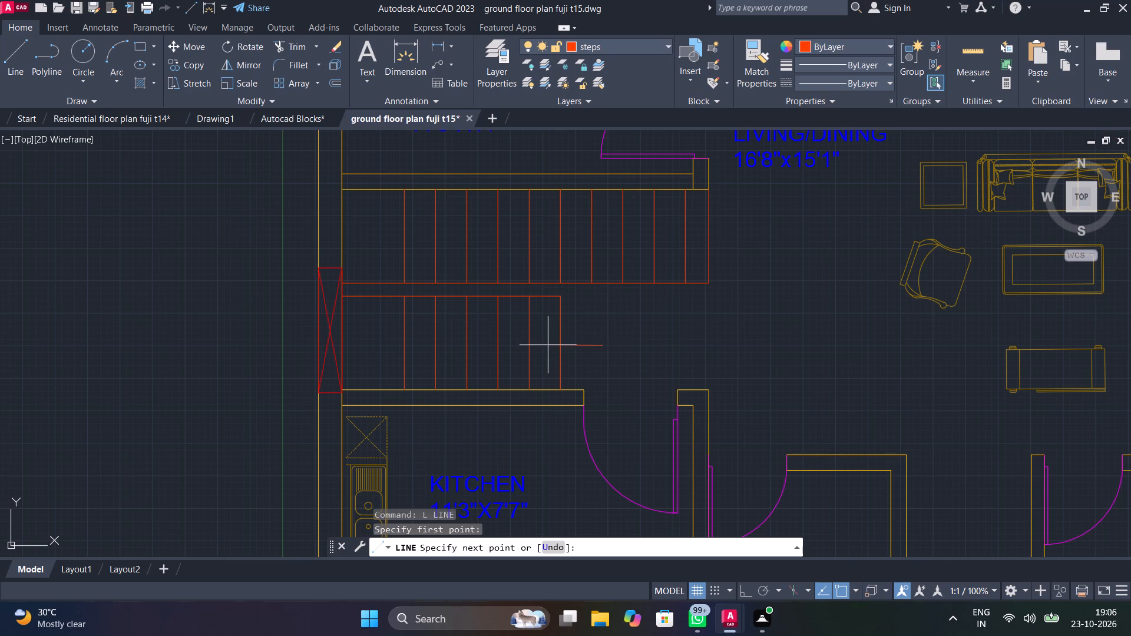
left_click(519, 343)
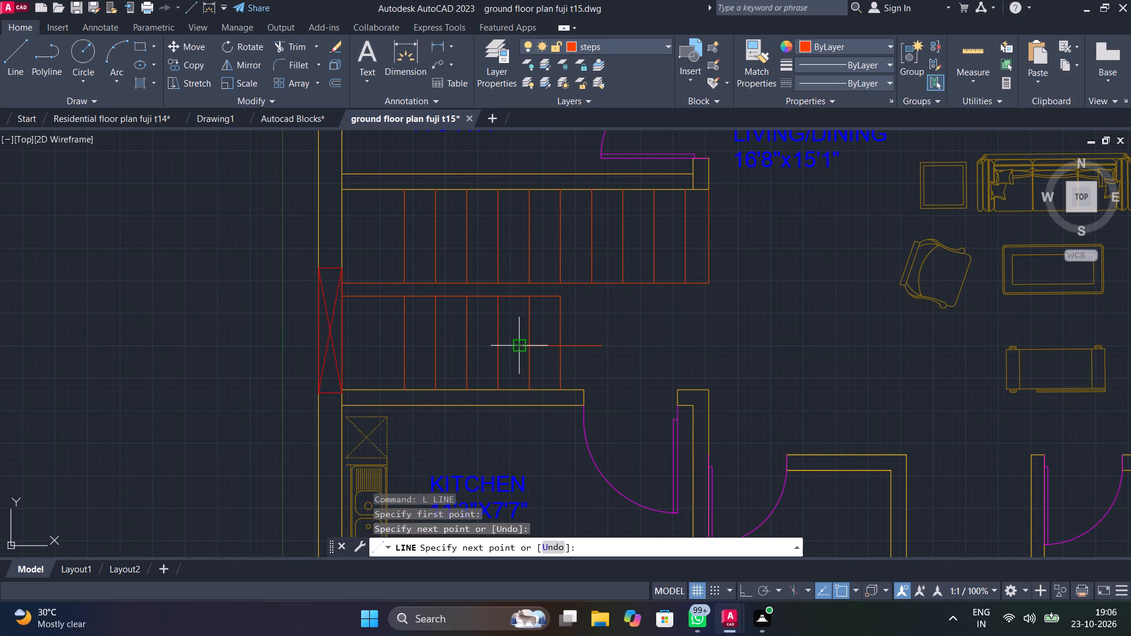
key("Escape")
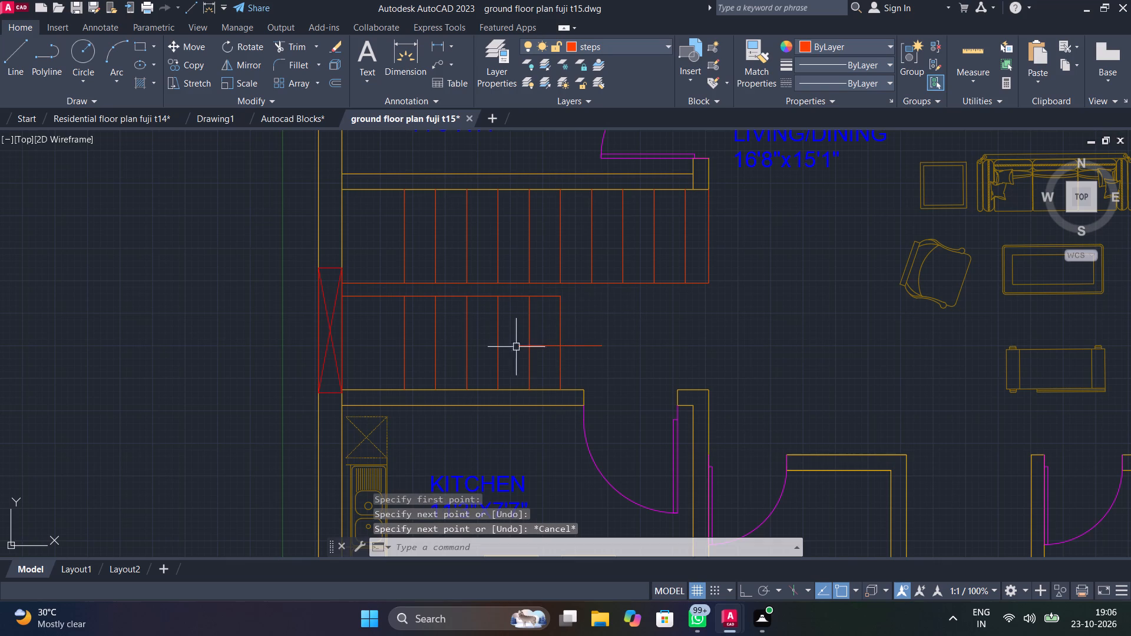
Draw a closed triangular arrowhead about 7" wide at the west end of the stair direction line.
scroll(531, 347, "up", 3)
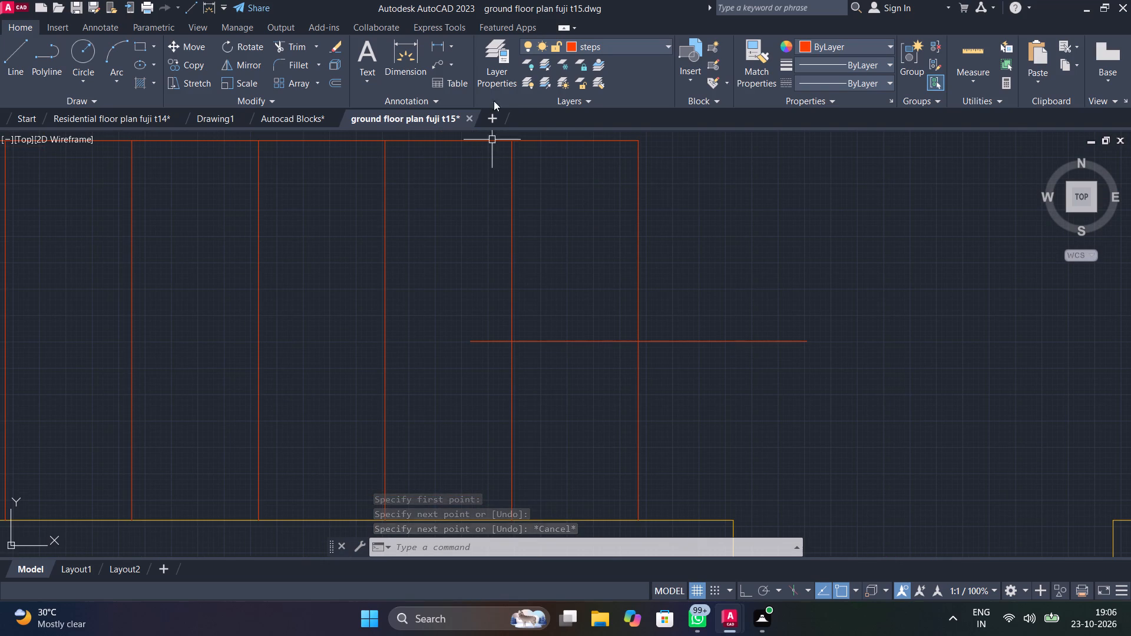
type("L")
key("space")
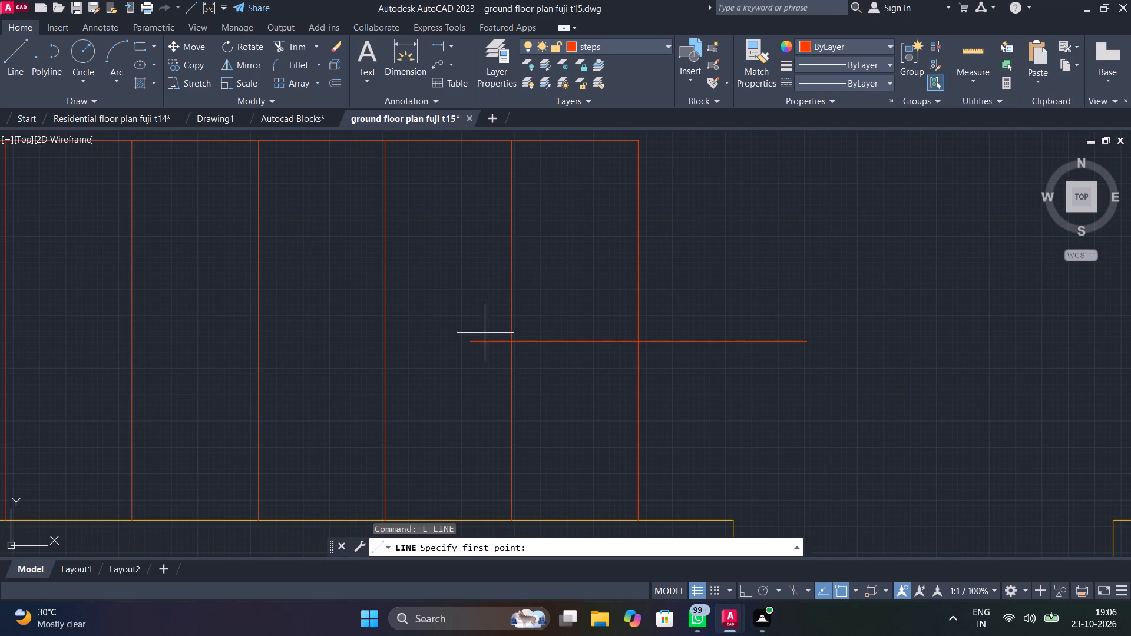
left_click(475, 341)
scroll(535, 309, "down", 3)
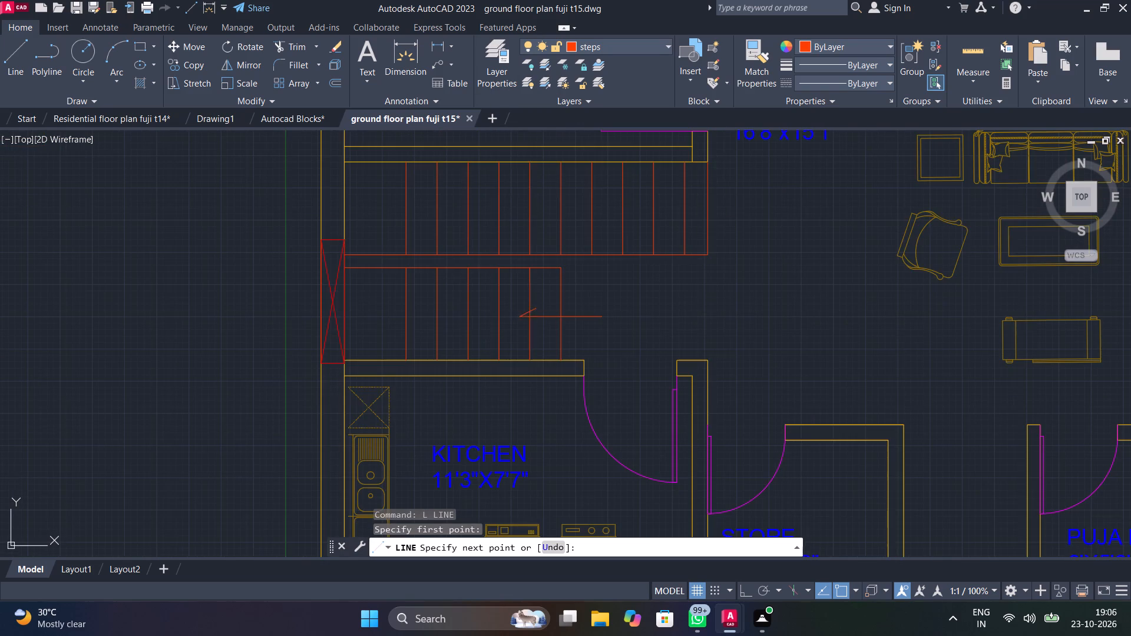
scroll(535, 309, "up", 3)
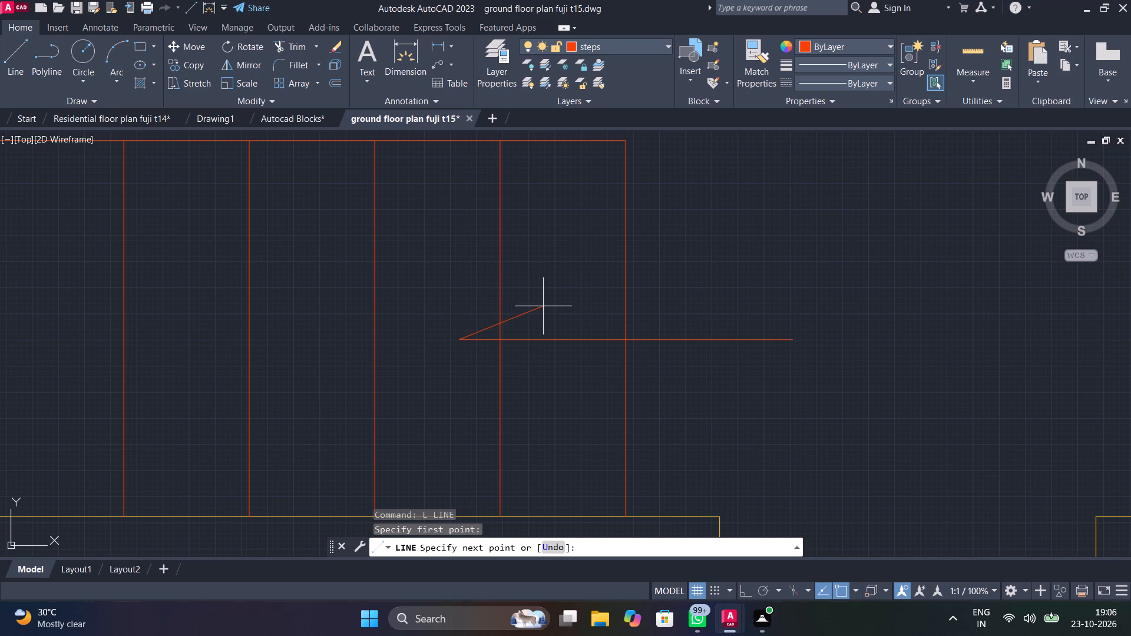
left_click(543, 306)
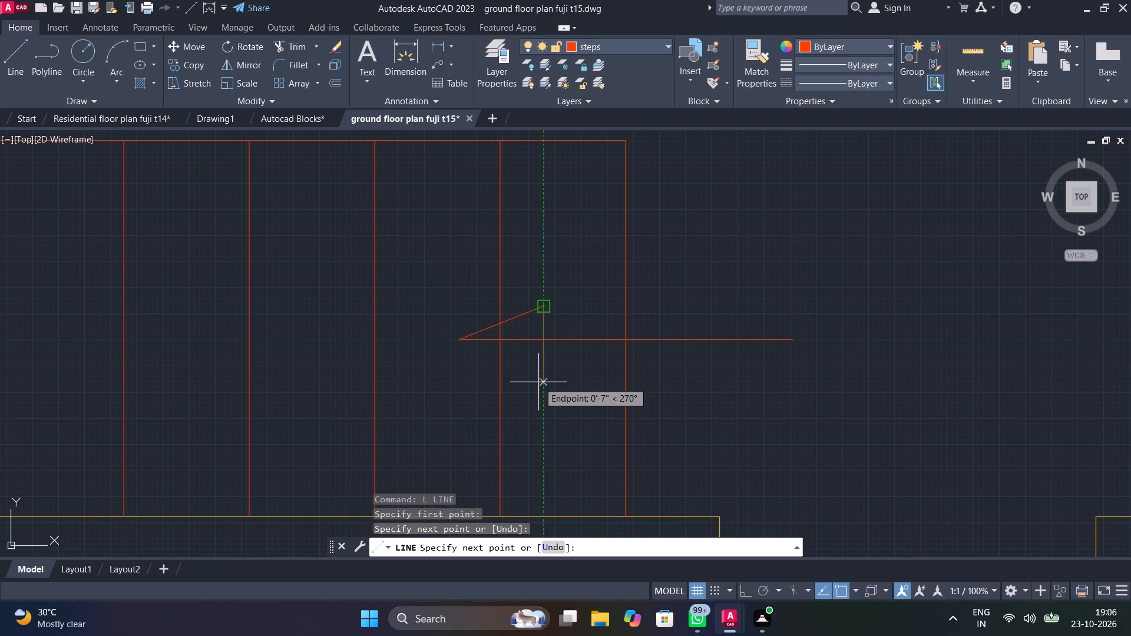
left_click(538, 382)
left_click(462, 341)
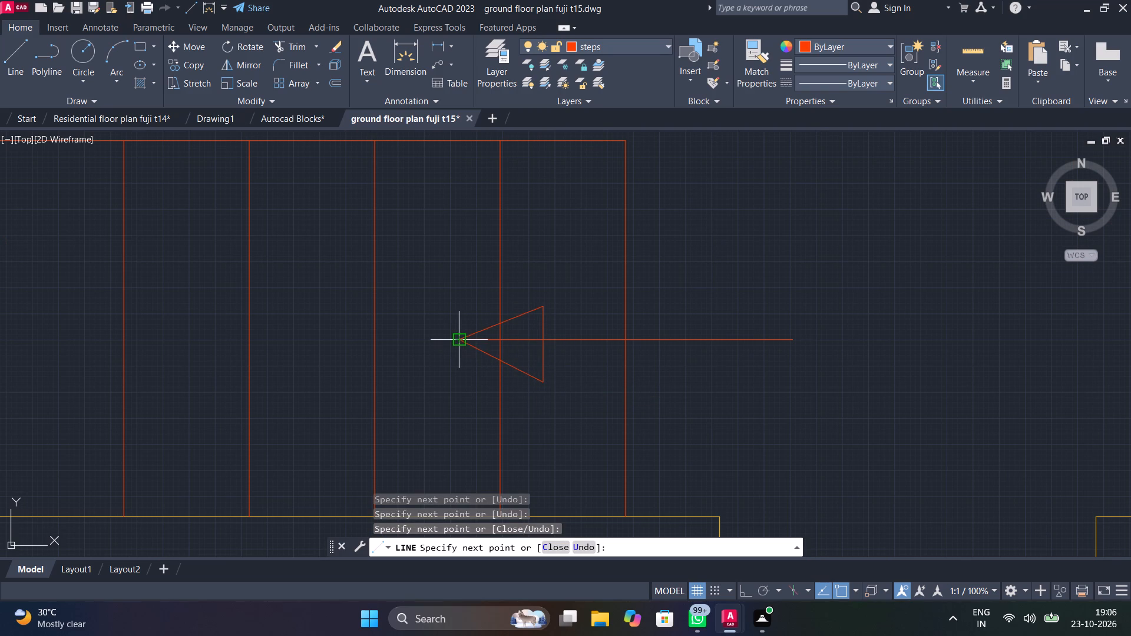
key("Escape")
Copy the KITCHEN label and paste it beside the tail of the stair arrow.
scroll(522, 360, "down", 2)
middle_click_drag(643, 395, 521, 273)
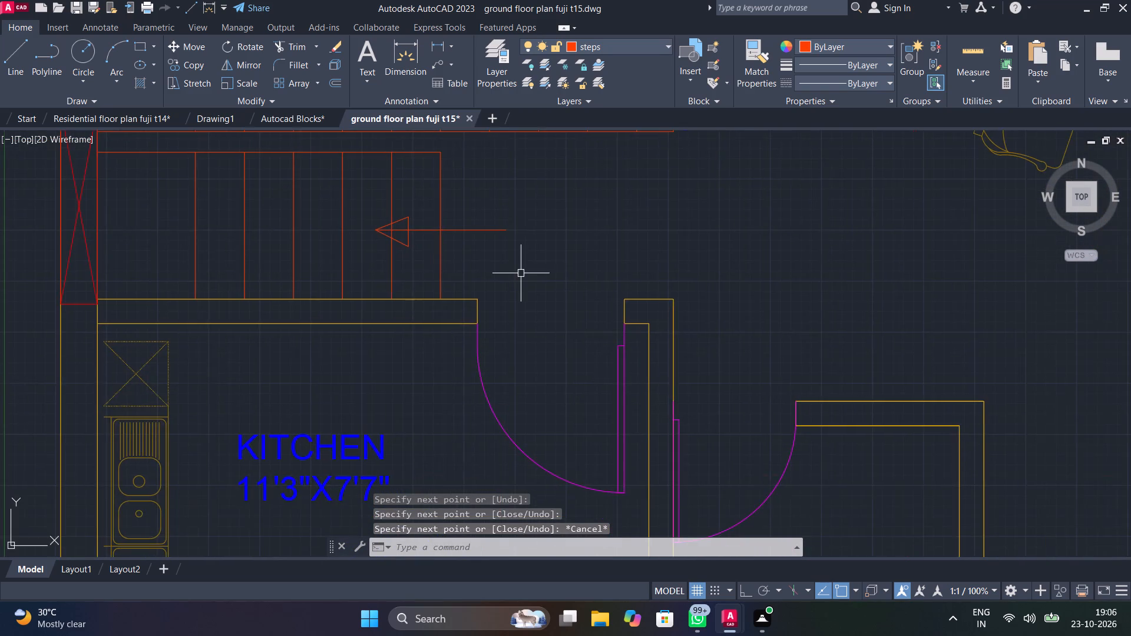
scroll(521, 273, "down", 3)
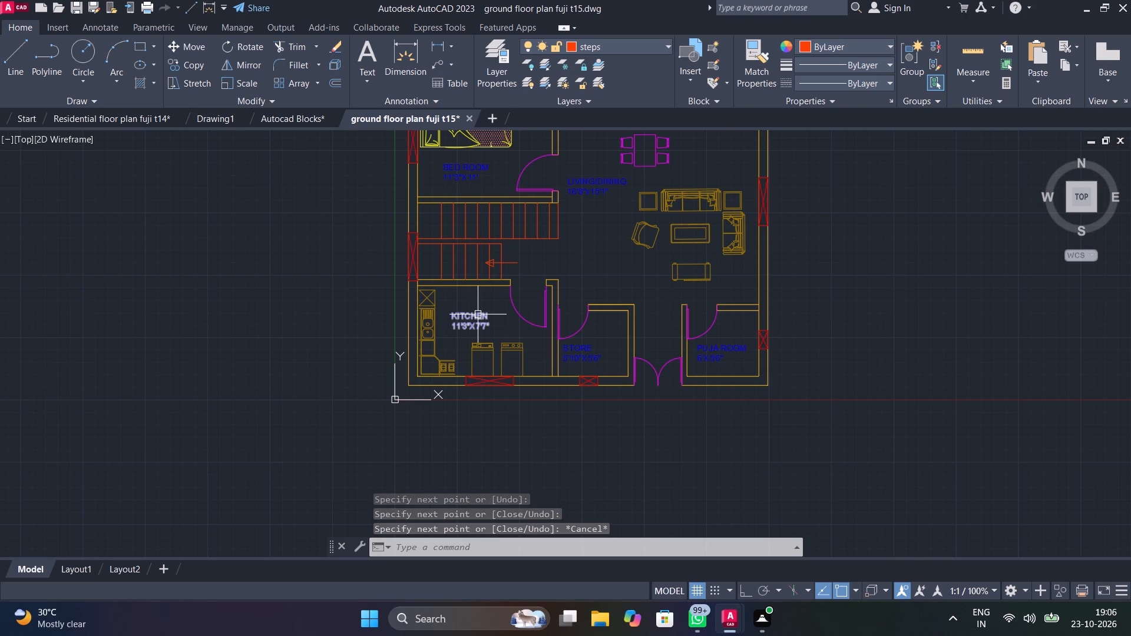
left_click(478, 314)
key("ctrl+c")
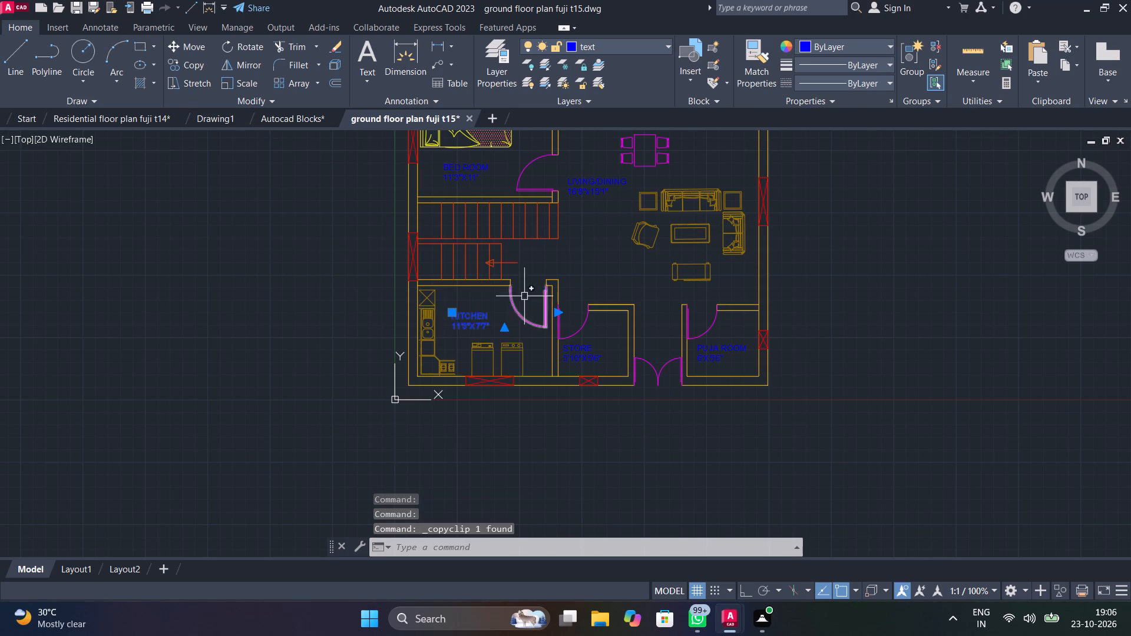
left_click(528, 266)
key("ctrl+v")
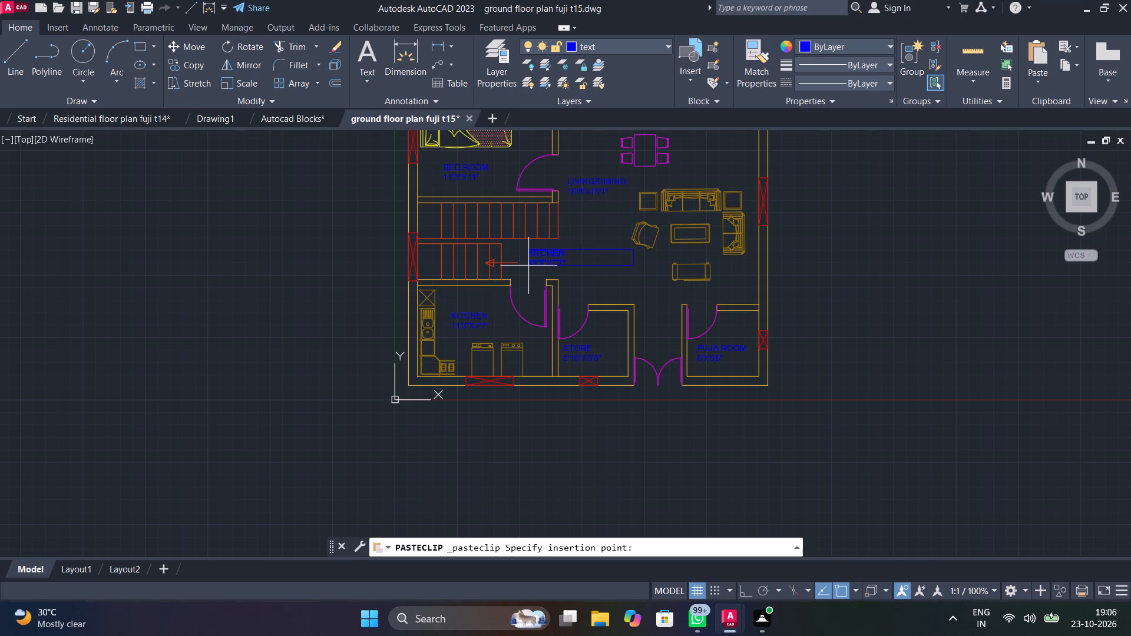
left_click(522, 271)
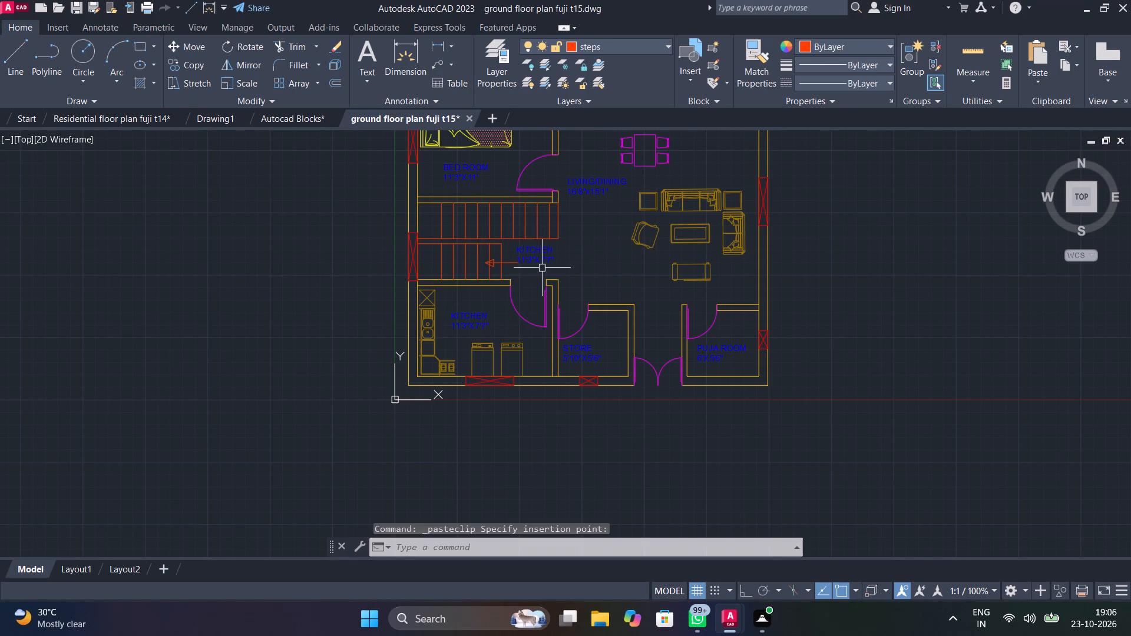
Replace both lines of the KITCHEN label copied beside the stair arrow with UP and finish editing the text.
scroll(542, 267, "up", 3)
double_click(570, 236)
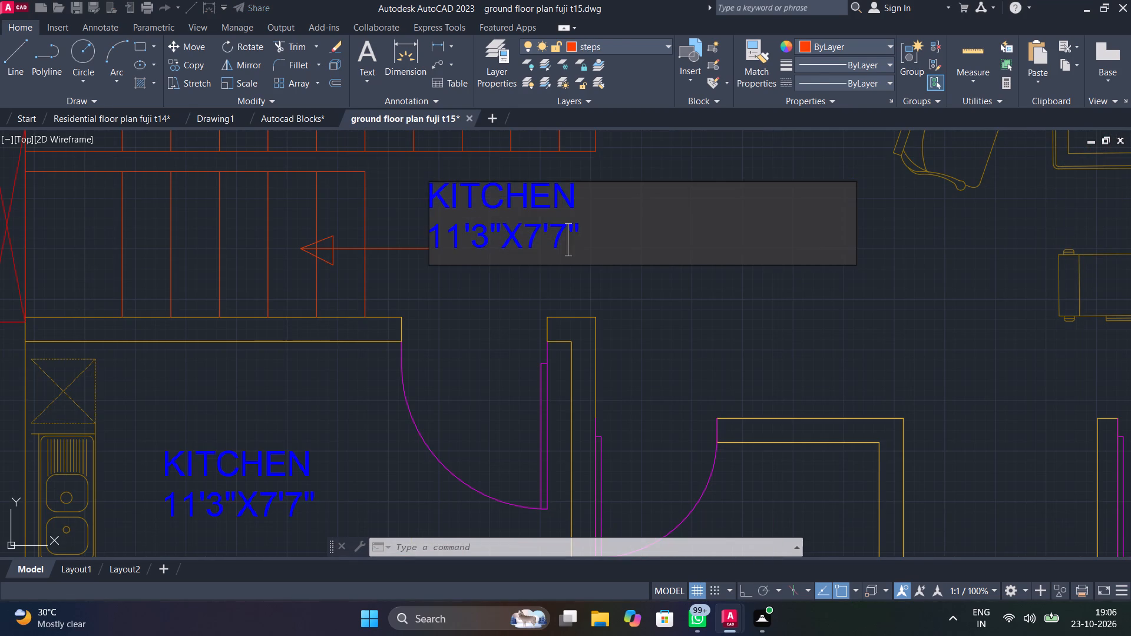
key("Right")
key("BackSpace")
key("BackSpace")
key("BackSpace")
key("BackSpace")
key("BackSpace")
key("BackSpace")
key("BackSpace")
key("BackSpace")
key("BackSpace")
key("BackSpace")
key("BackSpace")
key("BackSpace")
key("BackSpace")
key("BackSpace")
key("BackSpace")
key("BackSpace")
key("BackSpace")
key("BackSpace")
key("BackSpace")
key("BackSpace")
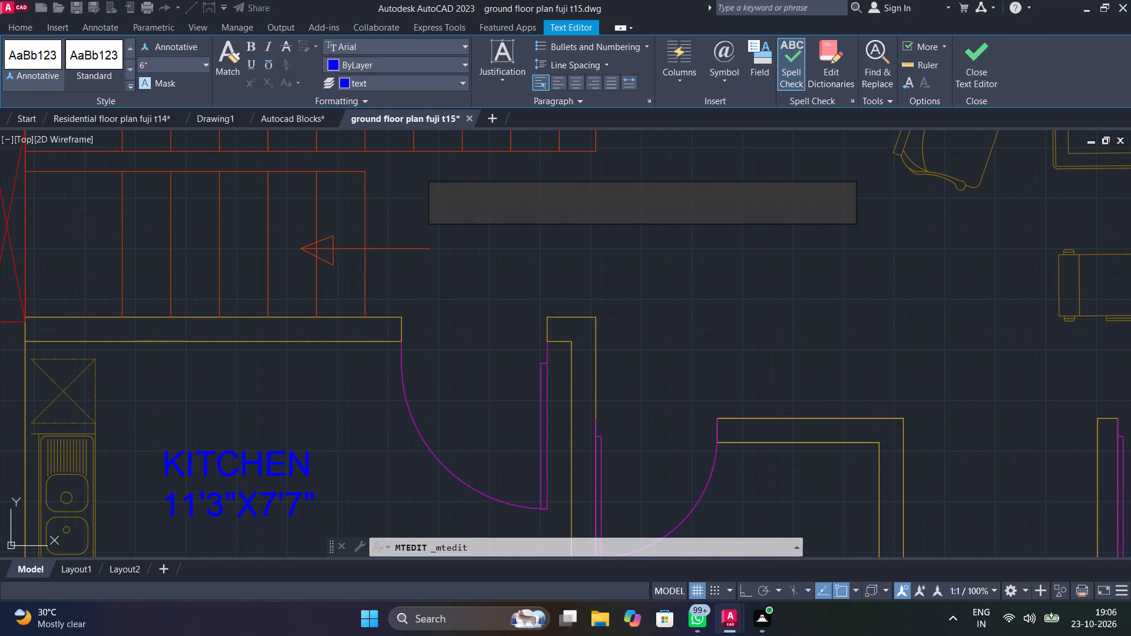
type("UP")
left_click(484, 260)
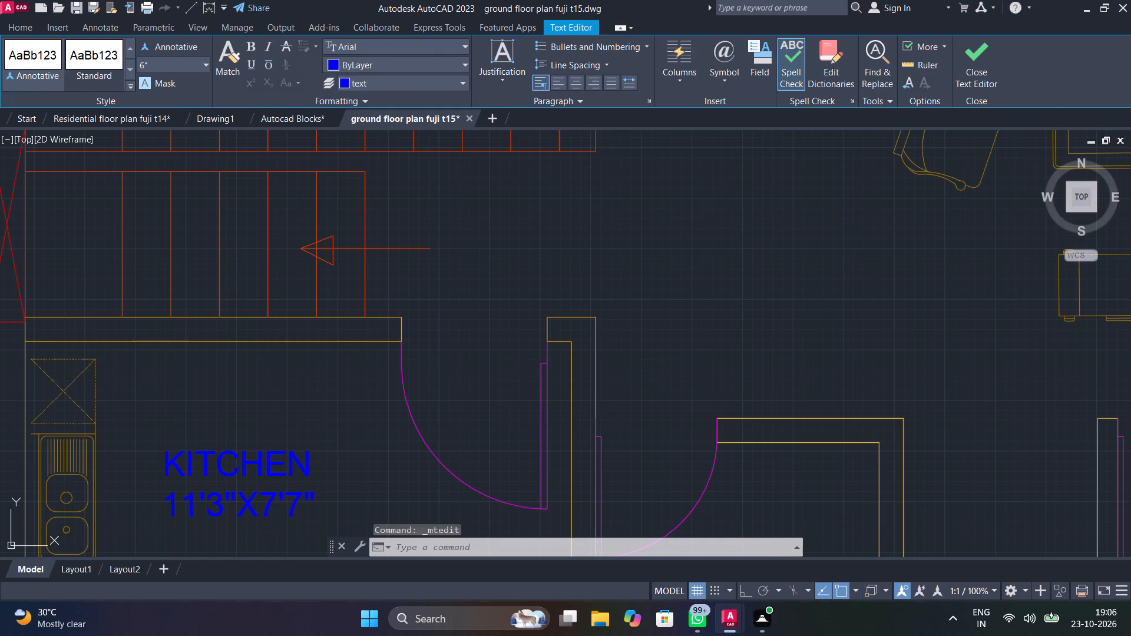
Move the UP label down so it sits in line with the tail of the stair arrow.
left_click(467, 201)
left_click(459, 197)
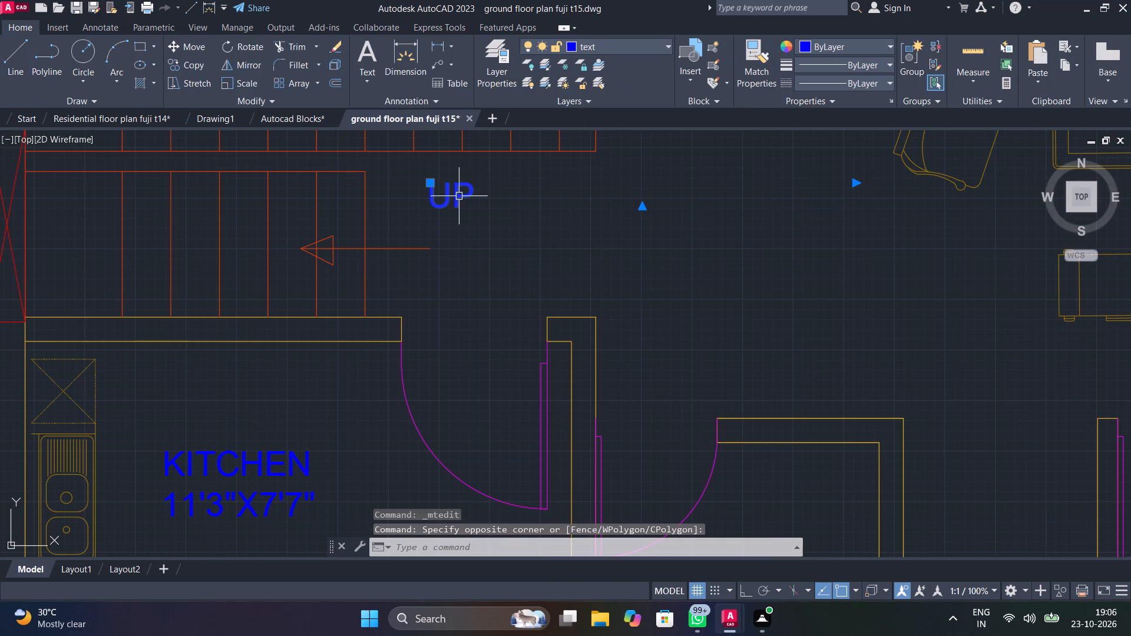
type("MOC")
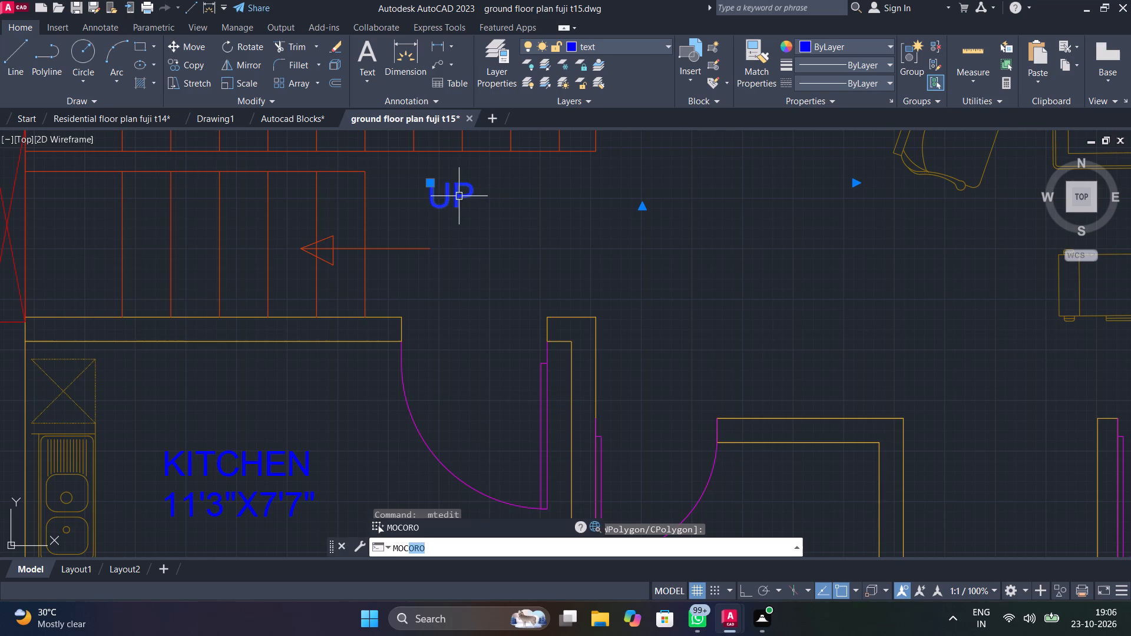
key("Delete")
key("Delete")
key("Delete")
key("Delete")
key("Delete")
key("Delete")
key("Delete")
key("BackSpace")
key("BackSpace")
key("BackSpace")
key("BackSpace")
key("BackSpace")
type("MOV")
left_click(409, 403)
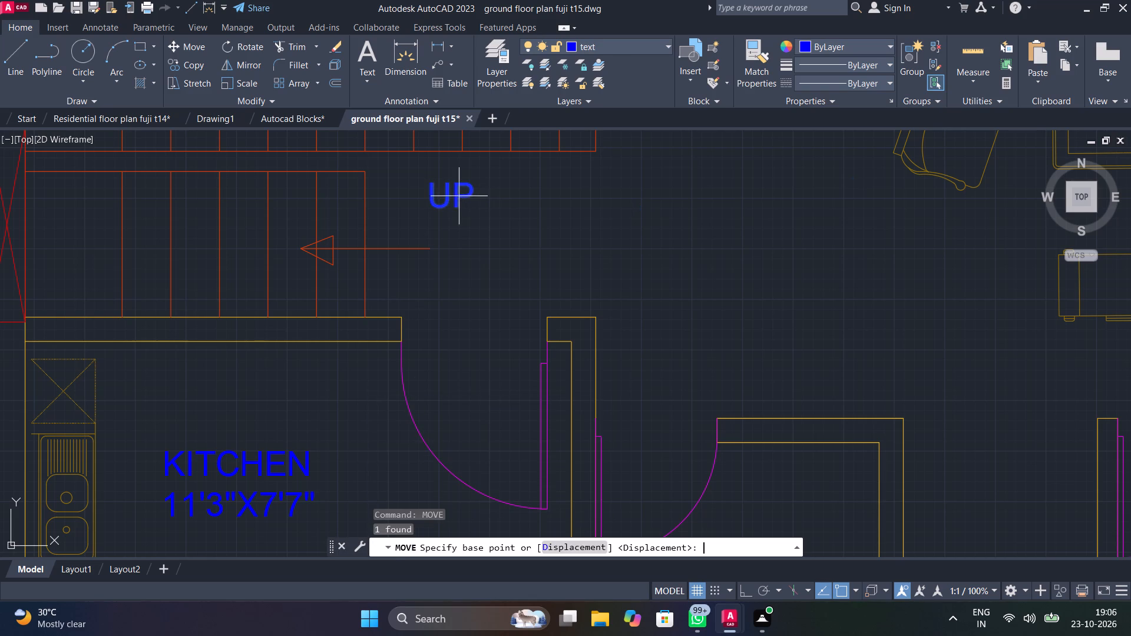
left_click(445, 207)
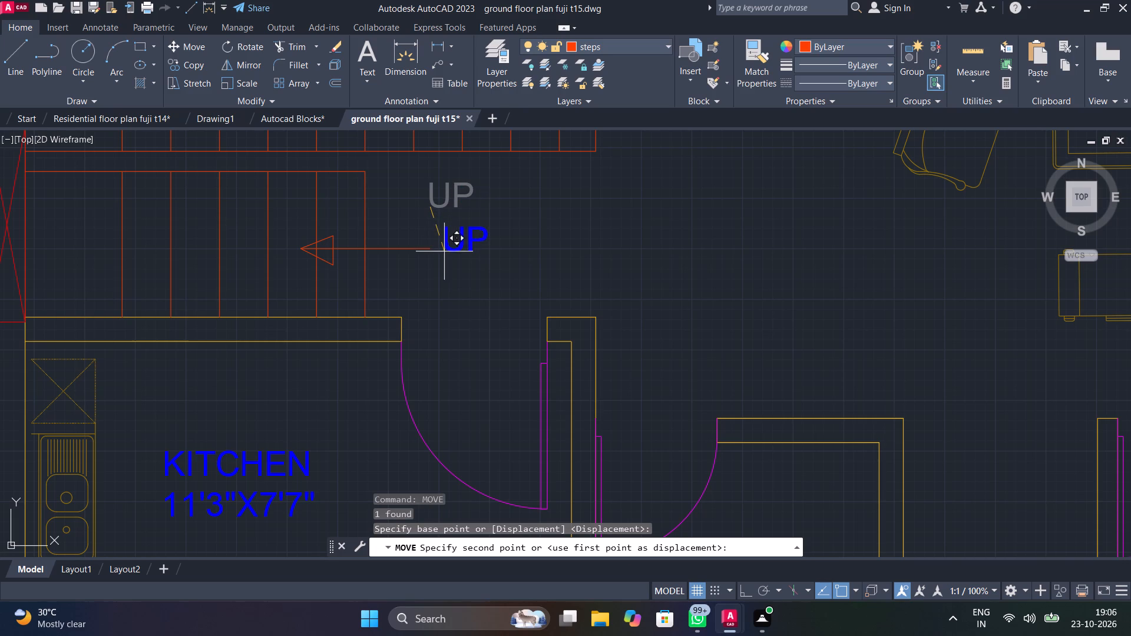
left_click(444, 251)
Copy the UP label to the kitchen door opening and to the store door opening.
scroll(458, 276, "down", 2)
middle_click_drag(477, 289, 547, 291)
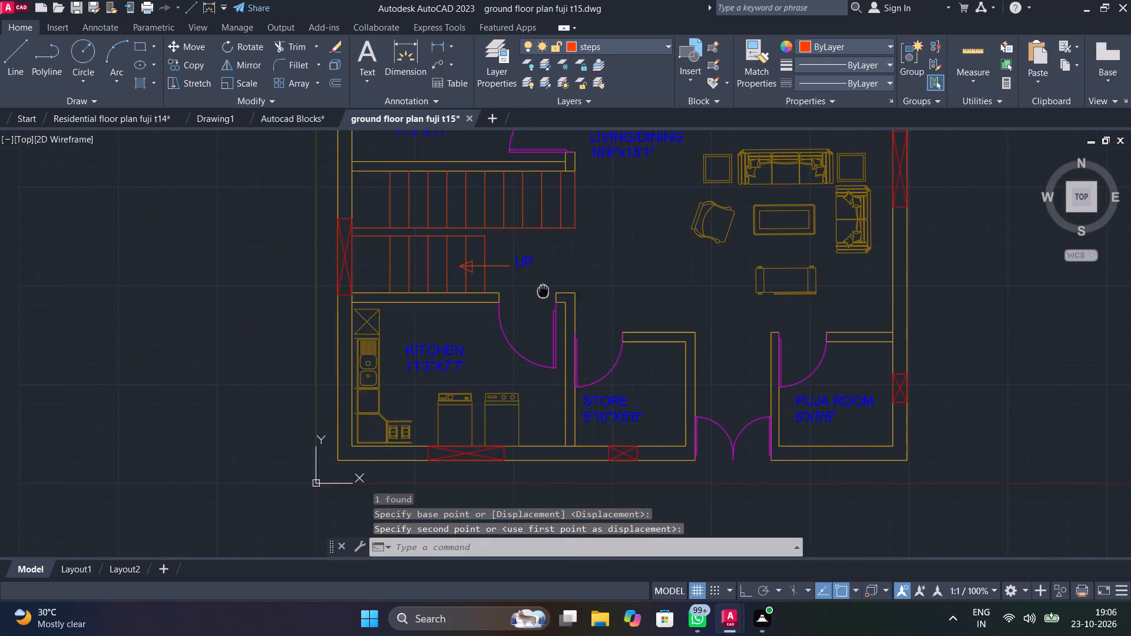
middle_click_drag(547, 291, 640, 346)
scroll(640, 346, "down", 1)
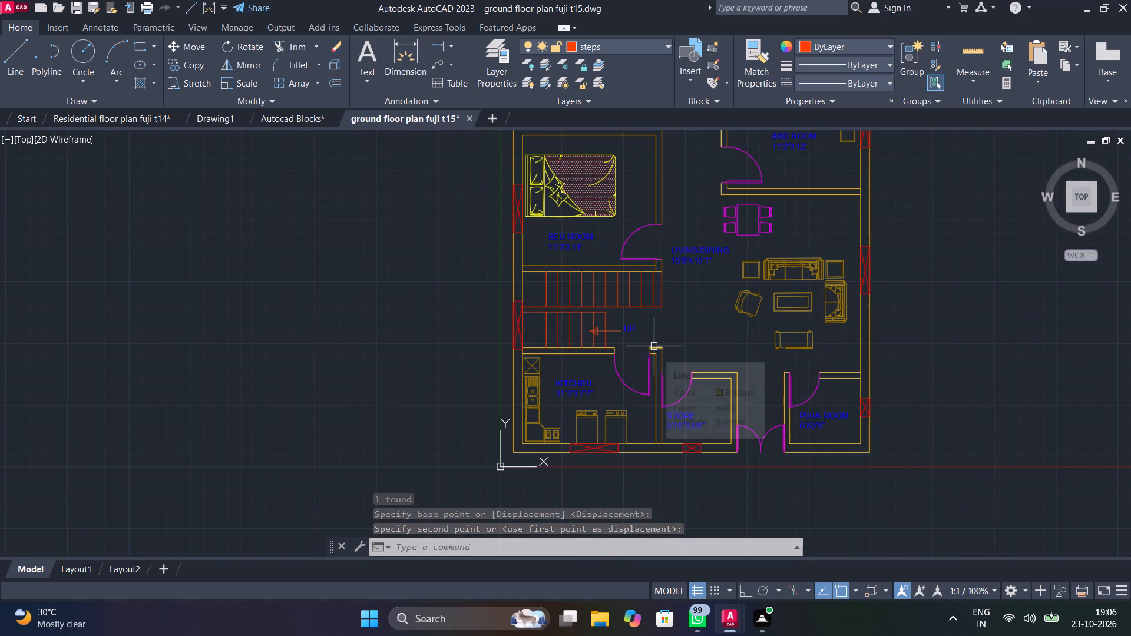
scroll(654, 346, "up", 2)
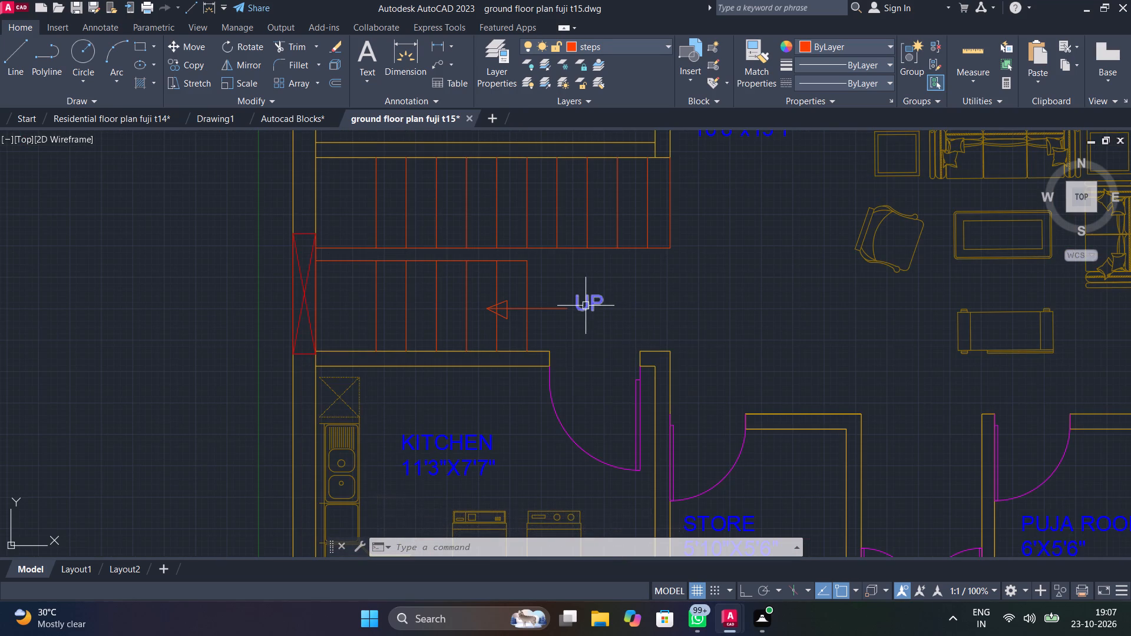
left_click(586, 305)
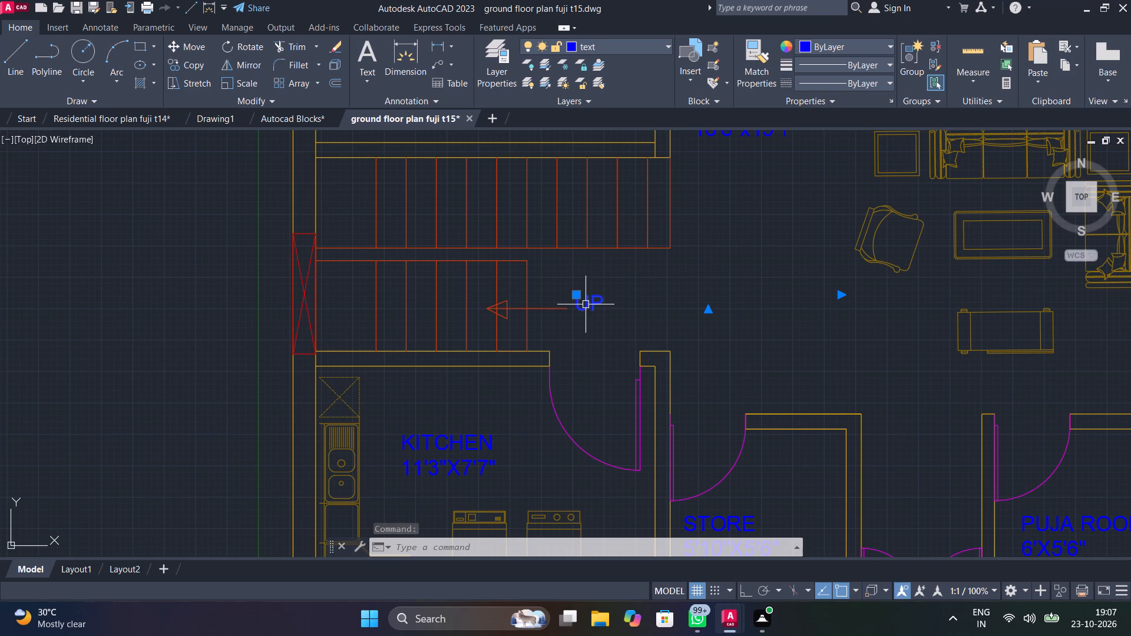
key("c")
type("OP")
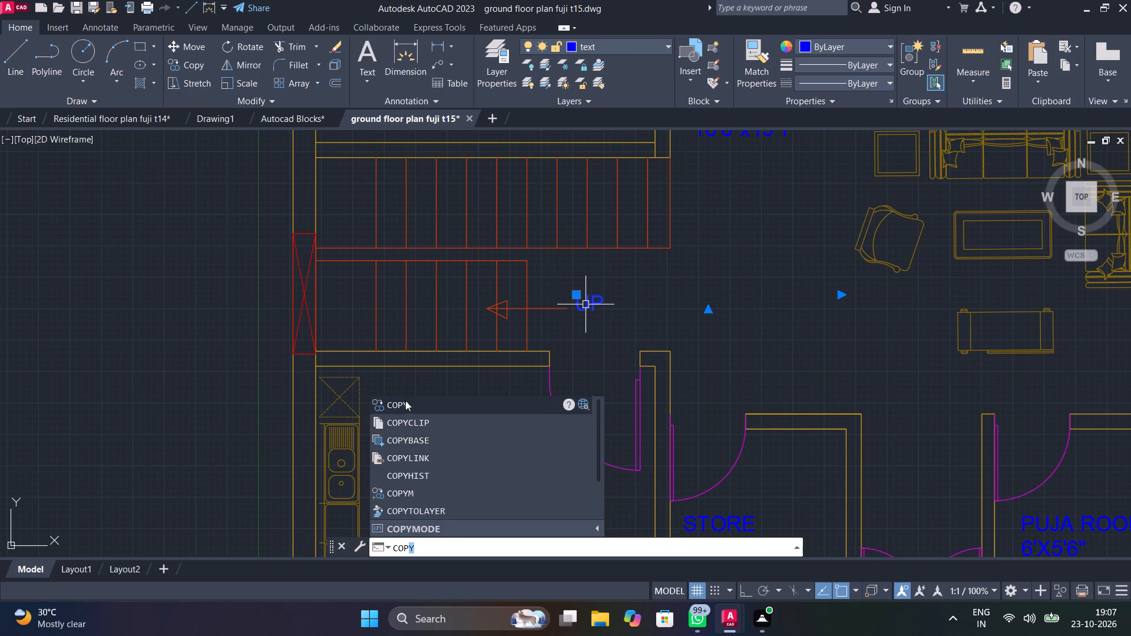
left_click(405, 400)
left_click(594, 307)
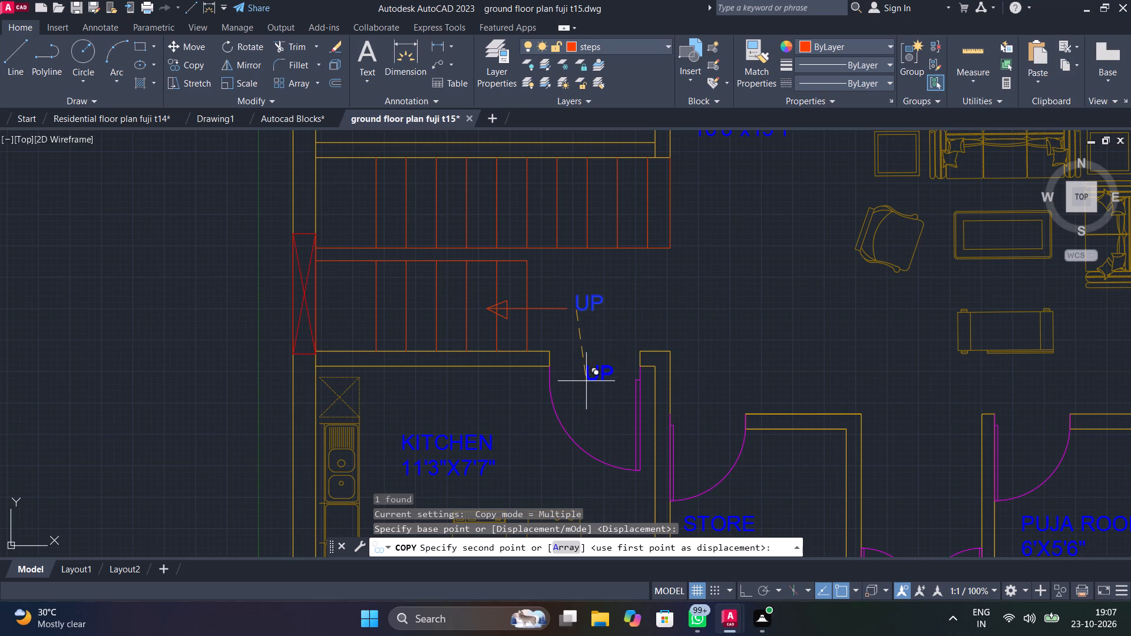
left_click(586, 383)
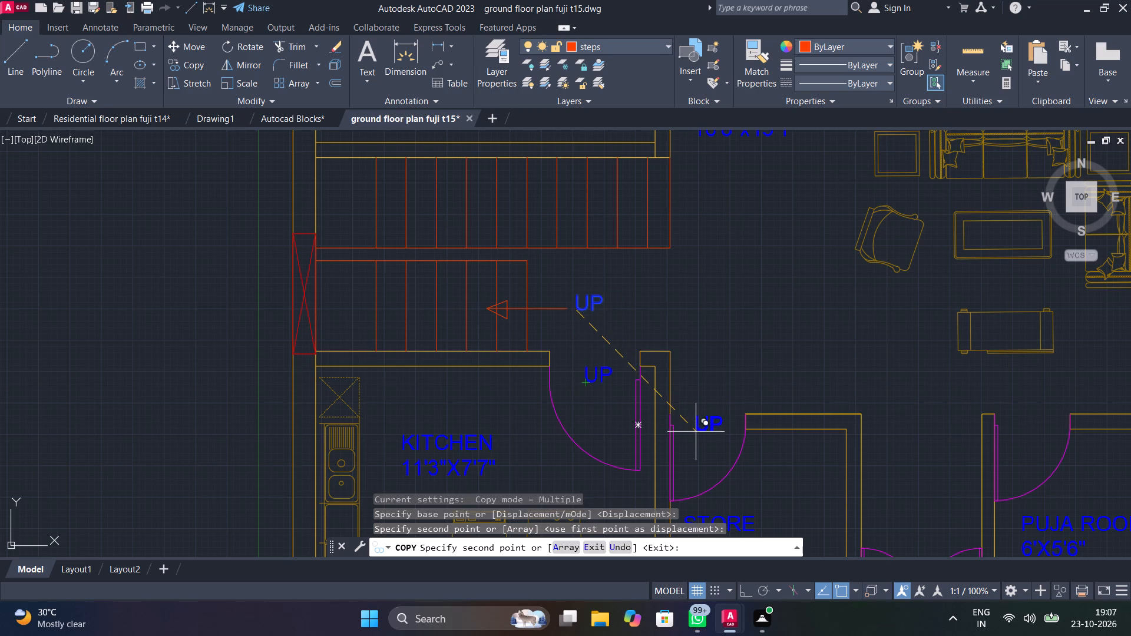
left_click(696, 432)
key("Escape")
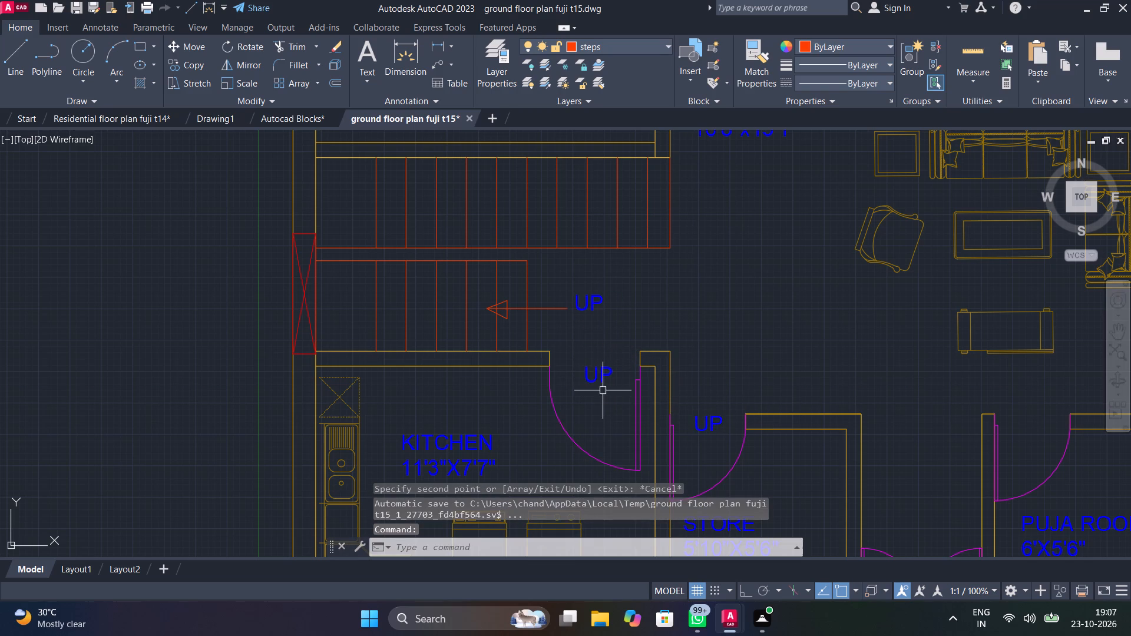
Change the copied label at the kitchen door to D1.
double_click(603, 376)
key("Right")
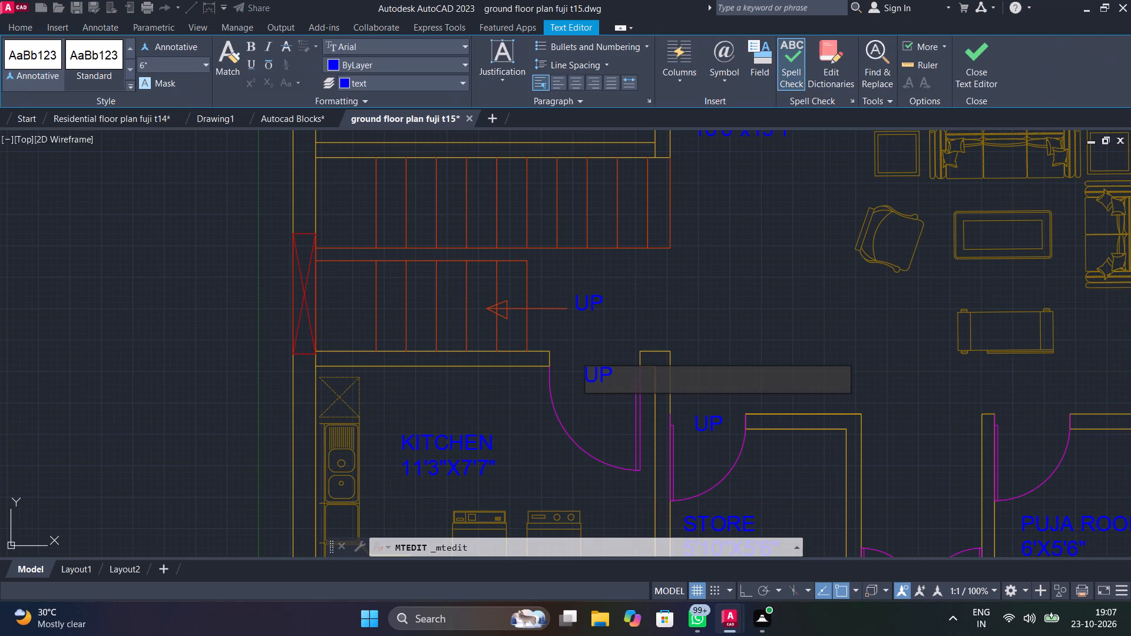
key("BackSpace")
key("BackSpace")
type("D1")
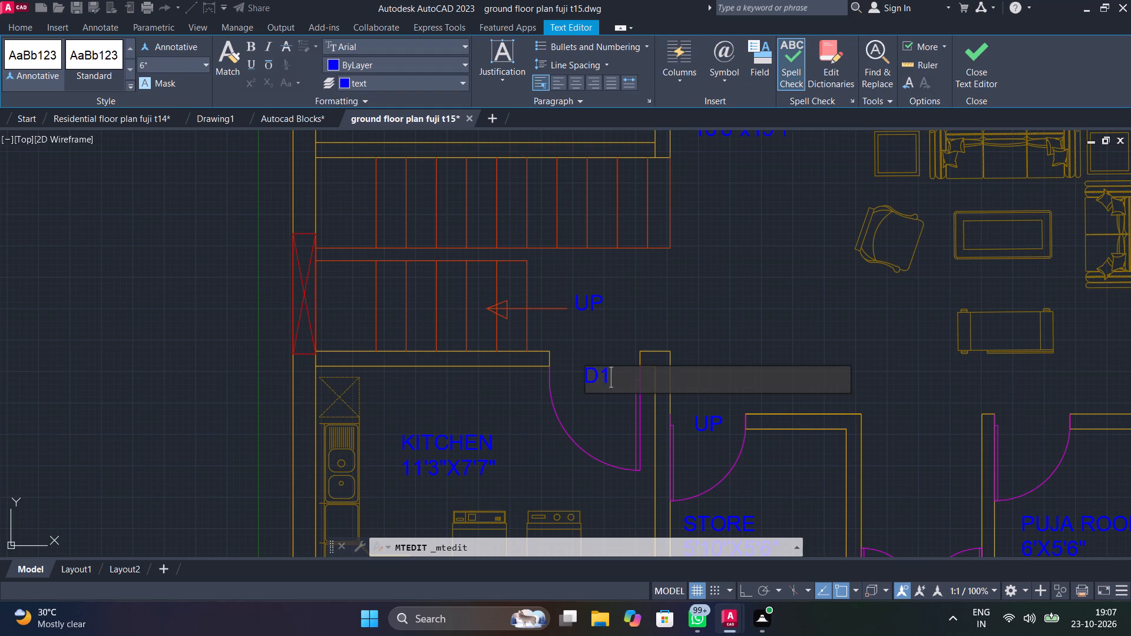
left_click(586, 408)
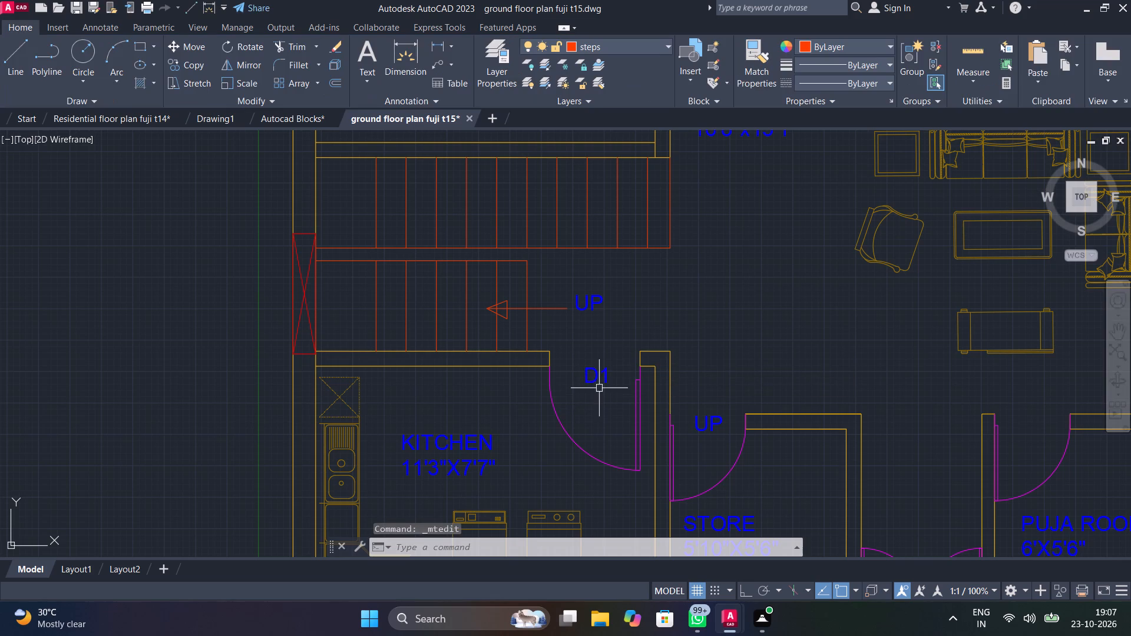
Copy the D1 label from the kitchen door to the main door openings of the three bedrooms.
left_click(602, 378)
type("COP")
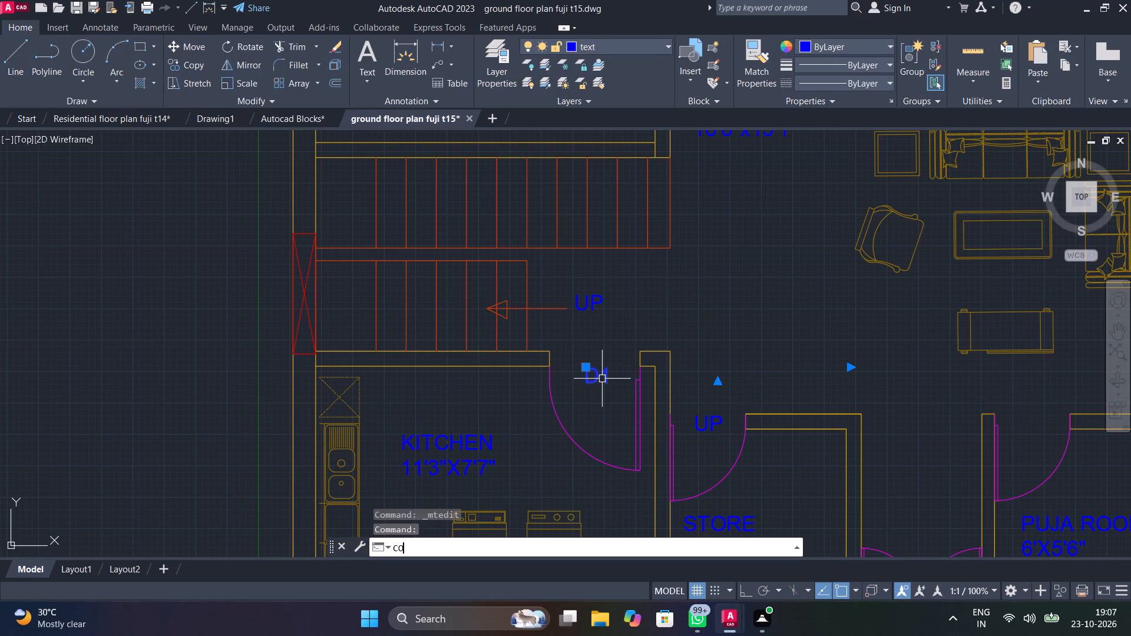
left_click(464, 396)
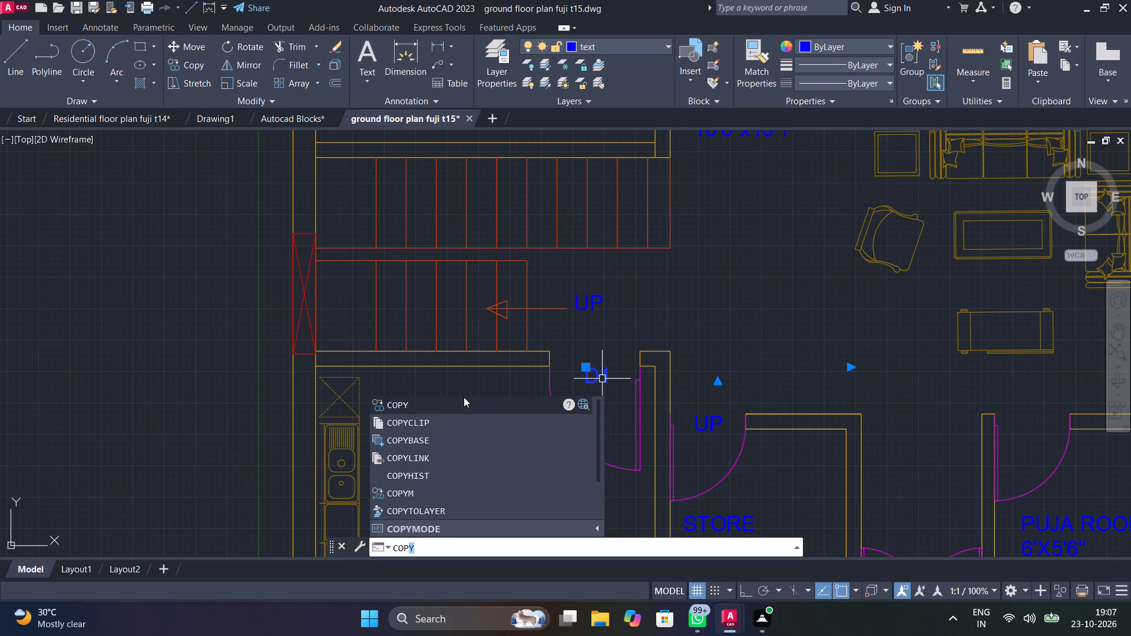
left_click(477, 403)
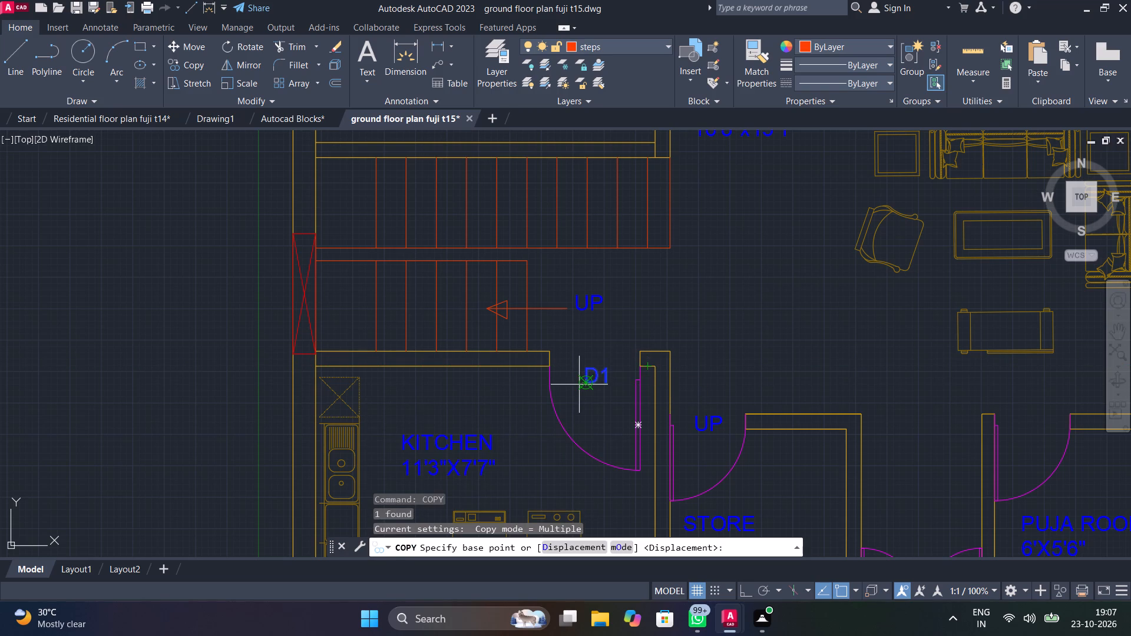
left_click(581, 383)
middle_click_drag(661, 328, 661, 329)
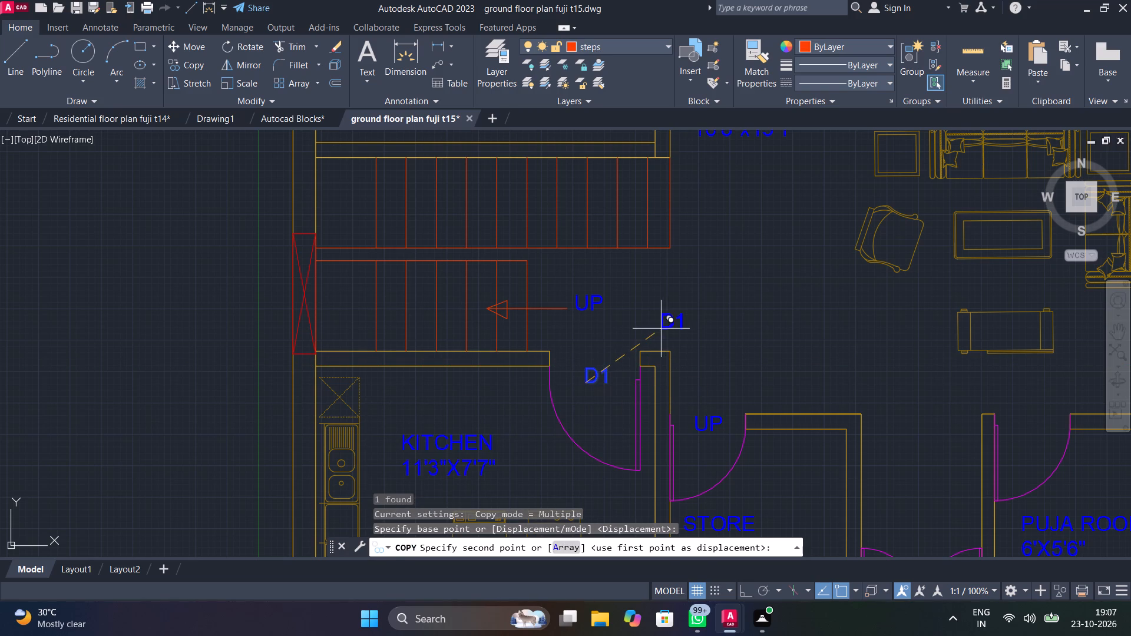
middle_click_drag(661, 329, 597, 488)
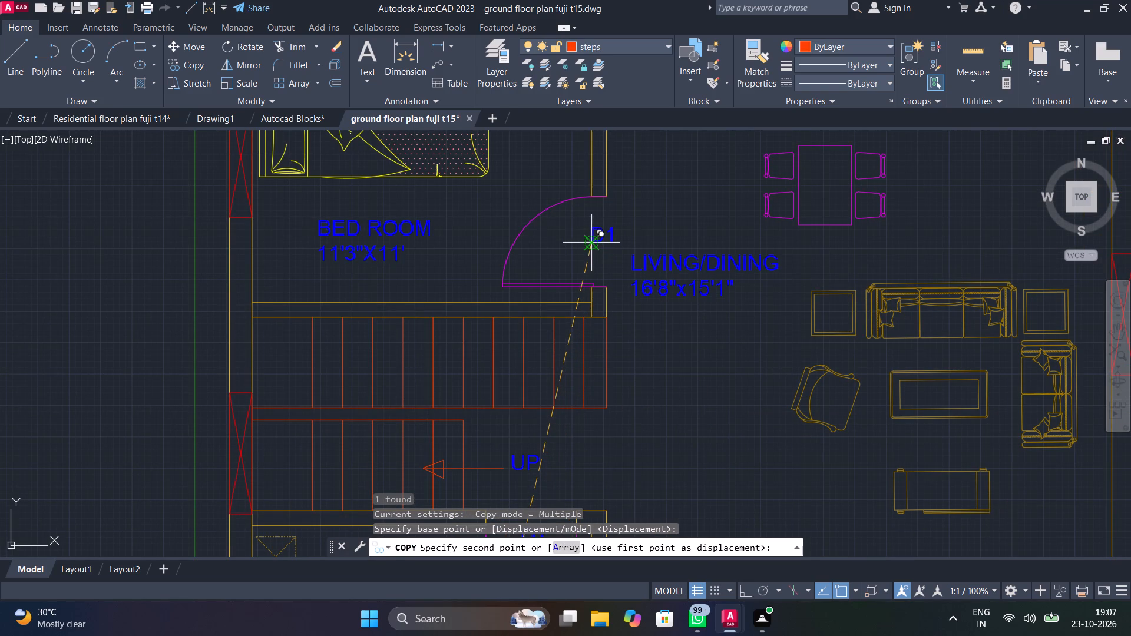
left_click(591, 243)
middle_click_drag(604, 238, 566, 505)
middle_click_drag(565, 172, 559, 275)
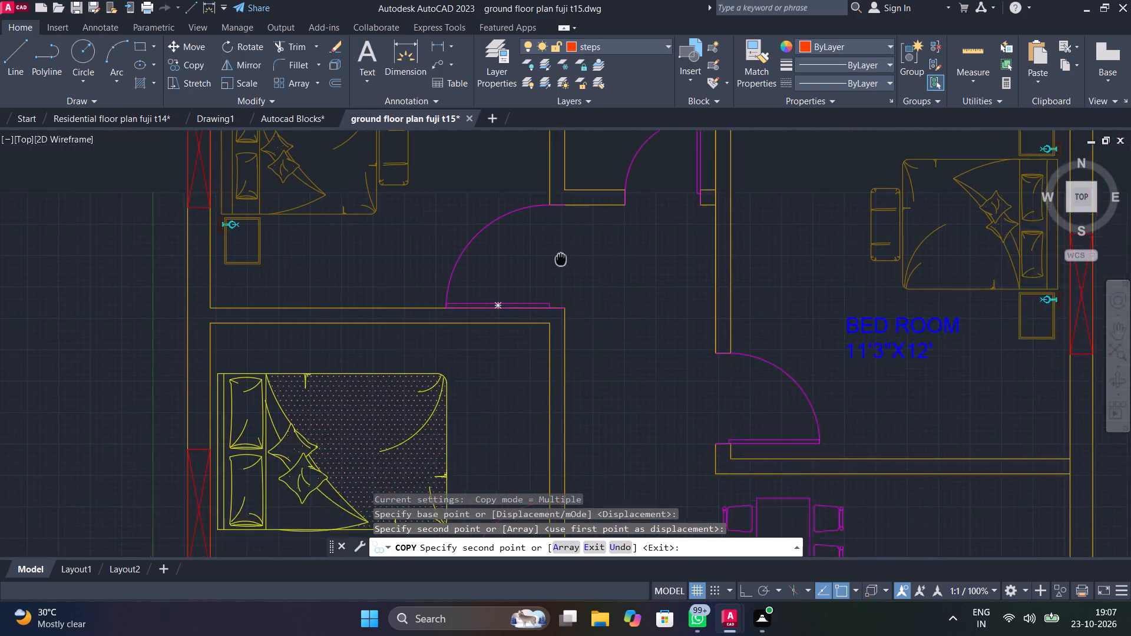
middle_click_drag(559, 275, 554, 327)
left_click(538, 332)
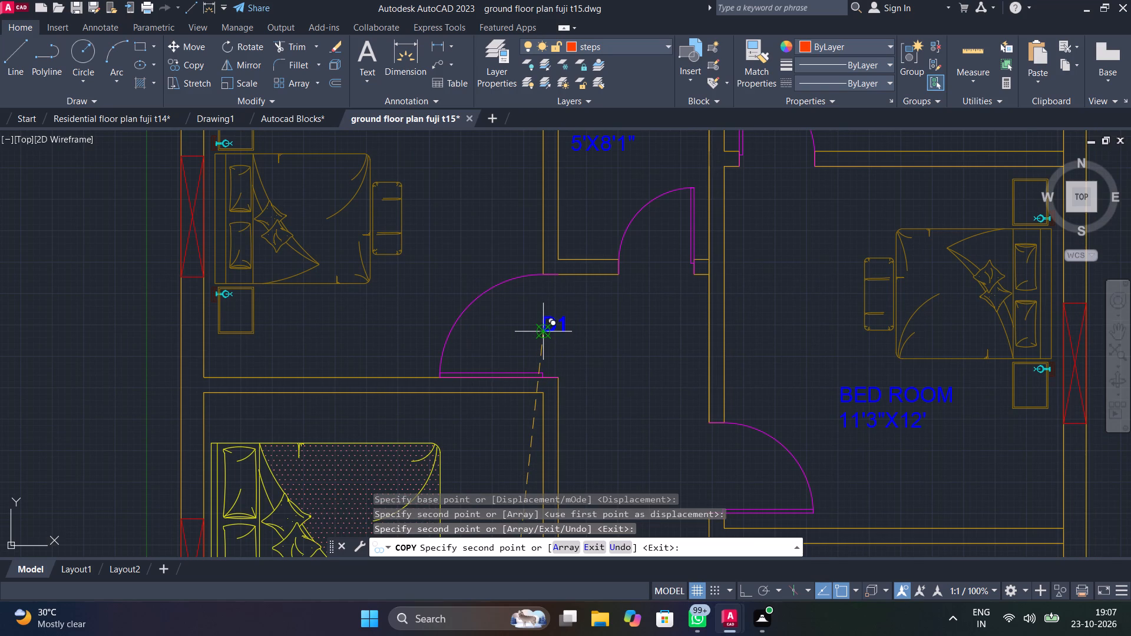
middle_click_drag(563, 357, 423, 299)
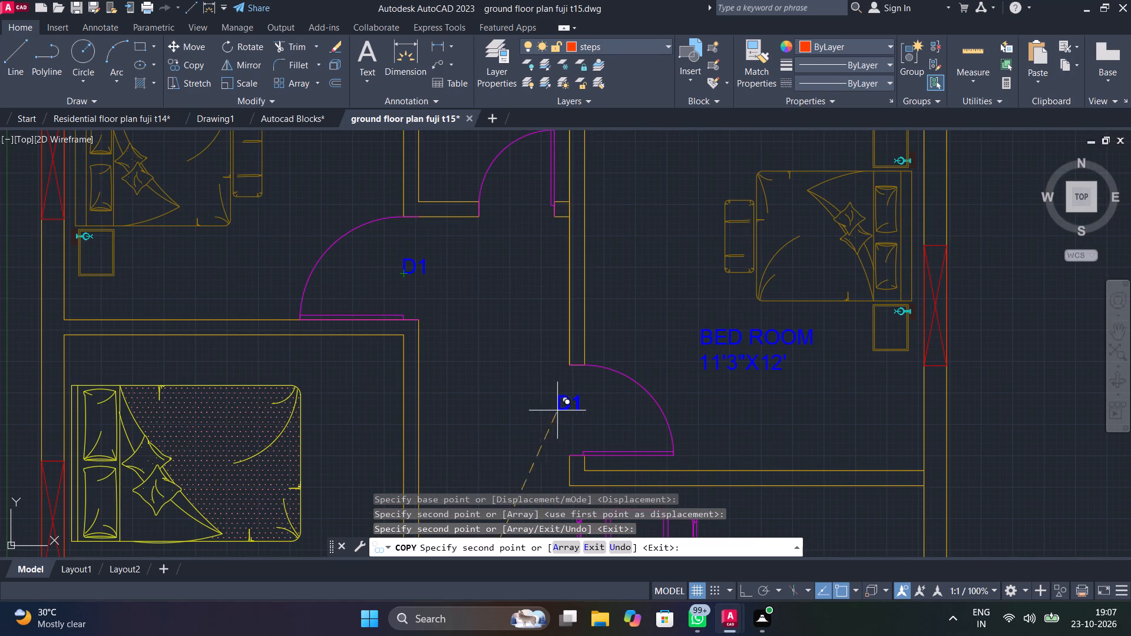
left_click(579, 416)
Place one more D1 copy just outside the east exterior wall, level with the kitchen door label, and end copying.
scroll(538, 419, "down", 3)
middle_click_drag(538, 419, 555, 240)
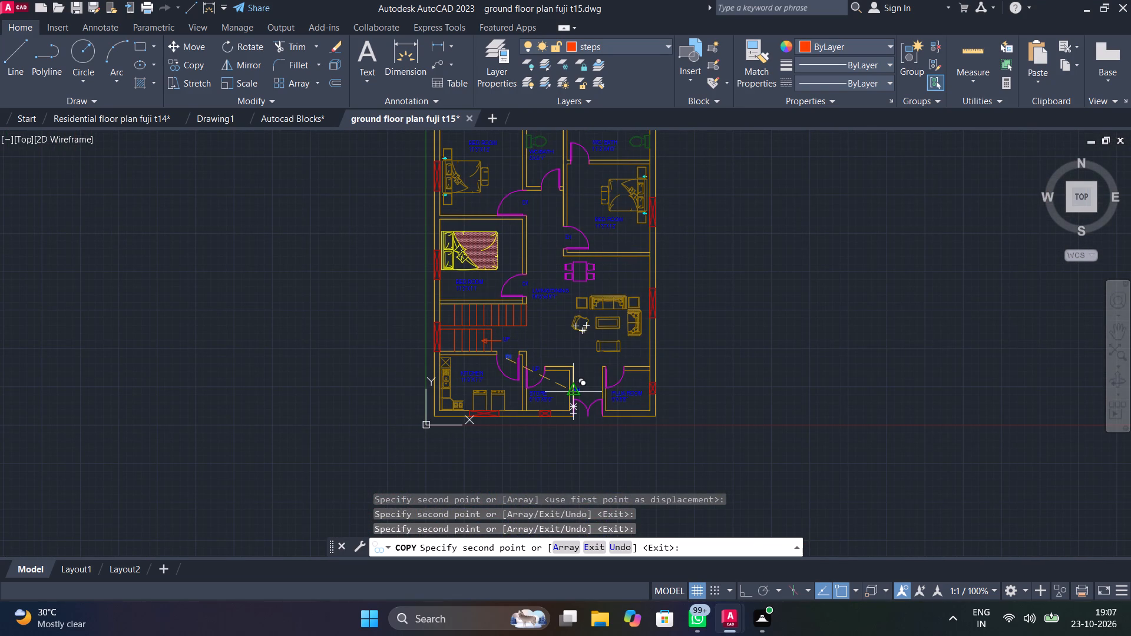
middle_click_drag(600, 395, 557, 357)
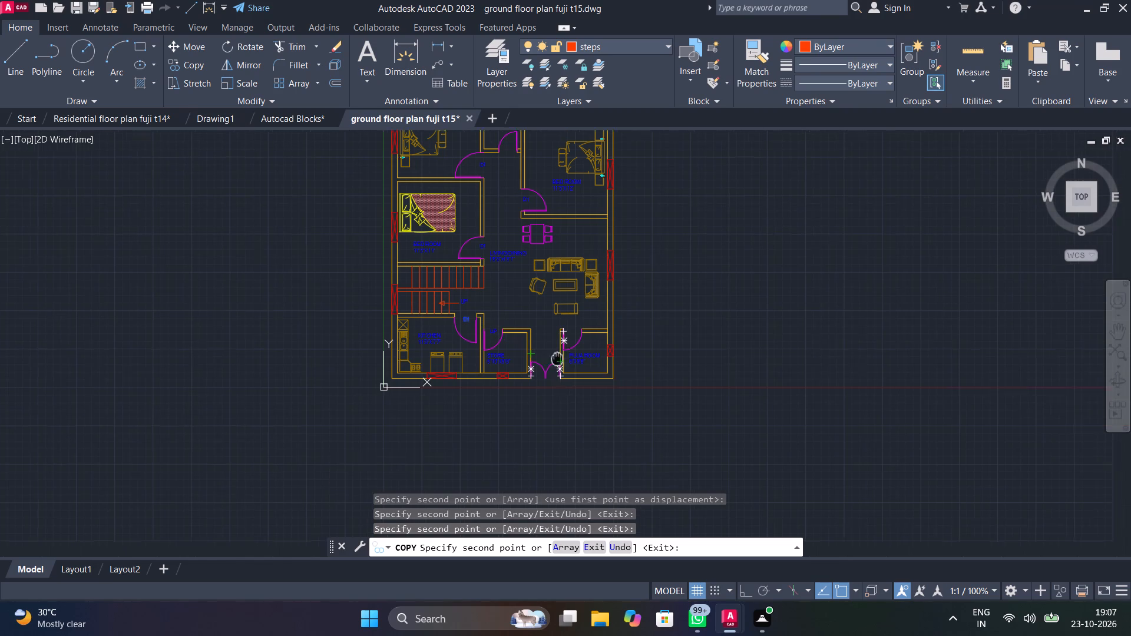
middle_click_drag(557, 357, 521, 340)
scroll(577, 322, "up", 2)
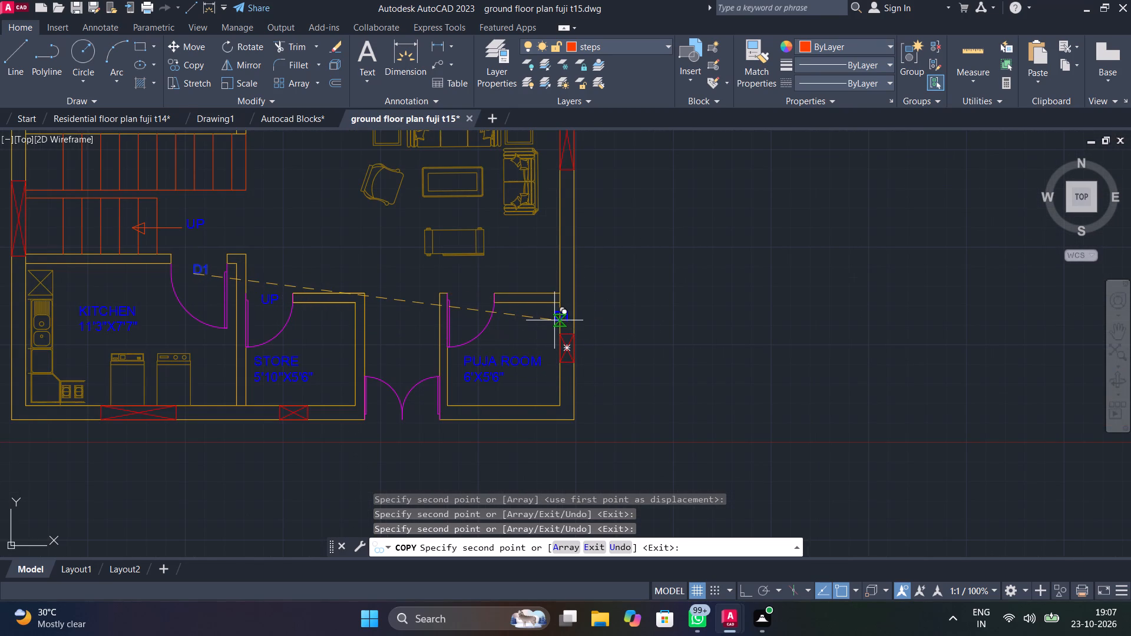
left_click(584, 272)
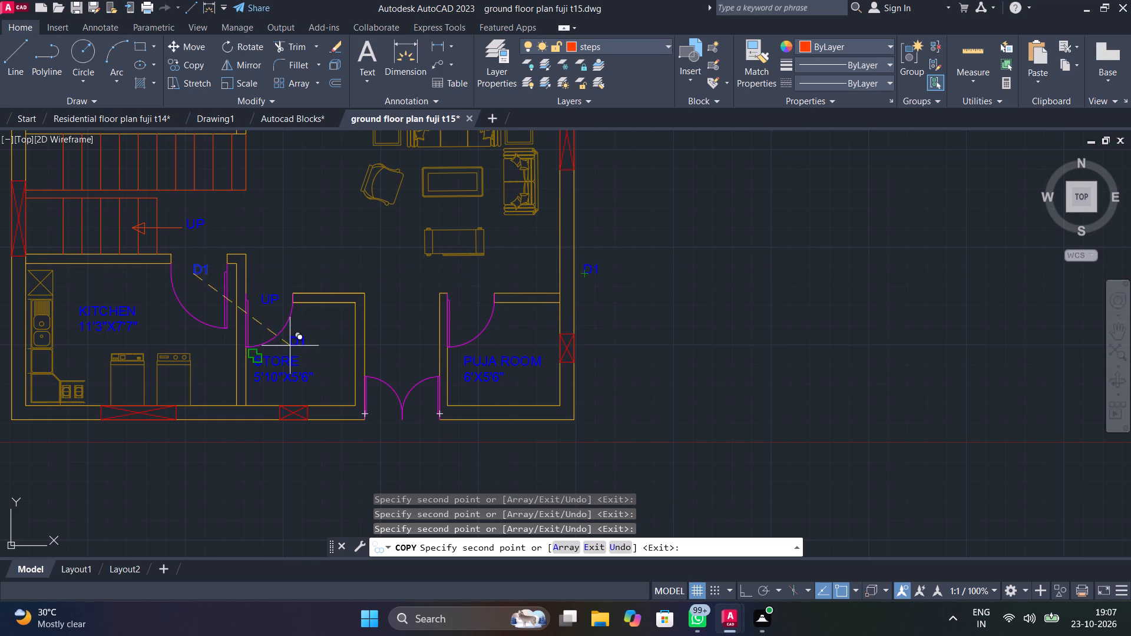
middle_click_drag(397, 360, 622, 434)
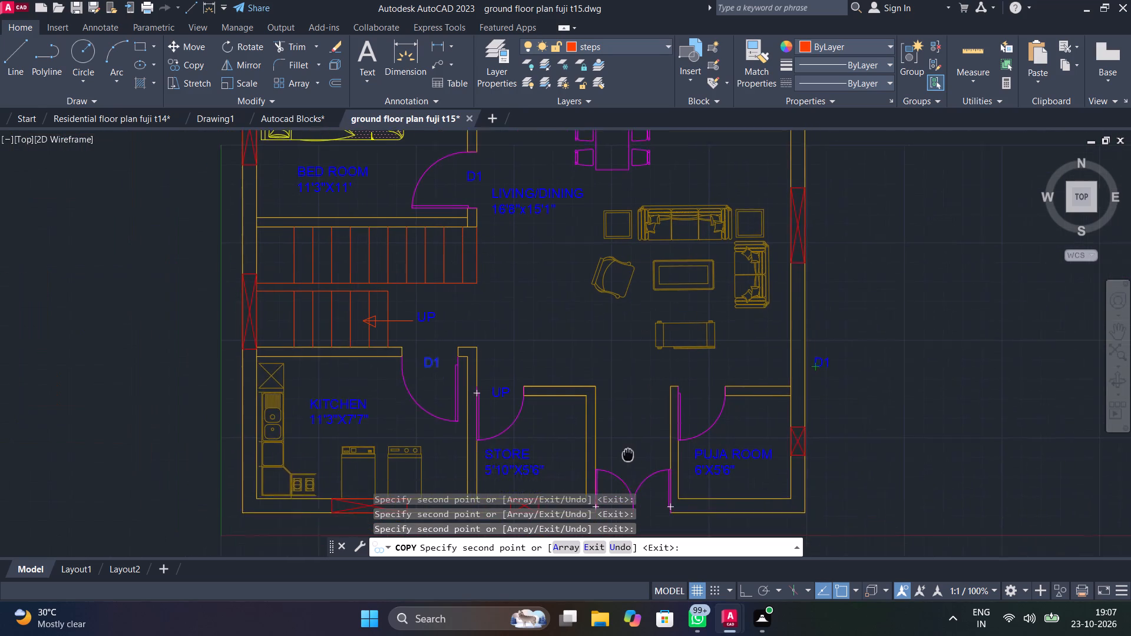
middle_click_drag(622, 434, 619, 425)
key("Escape")
Change the copied UP label at the store door to D2.
left_click(492, 361)
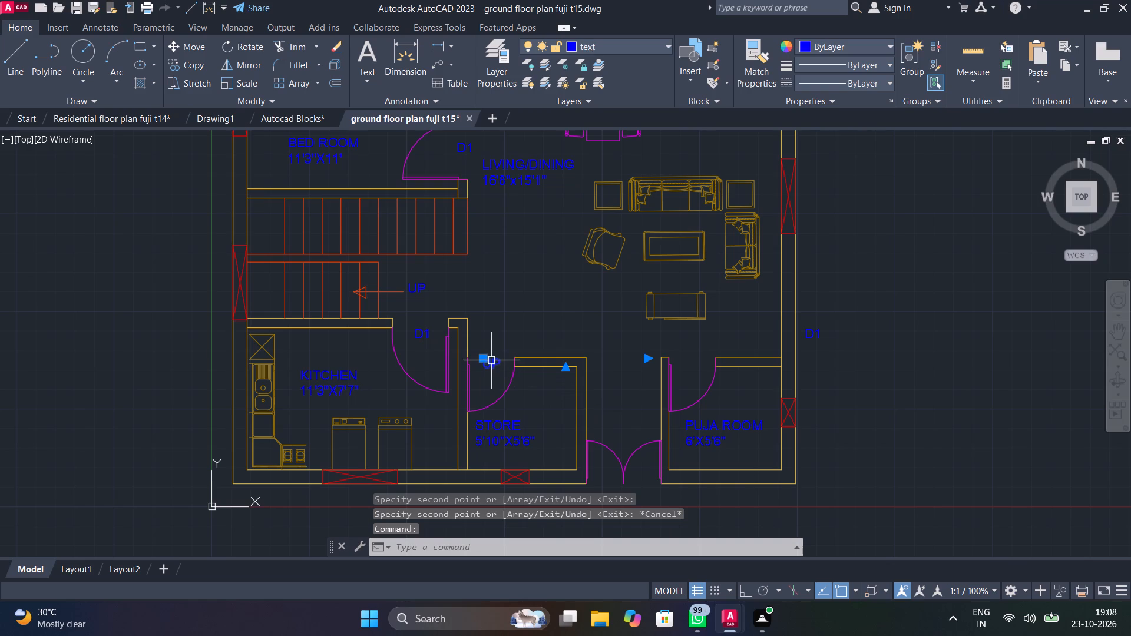
double_click(491, 362)
key("Right")
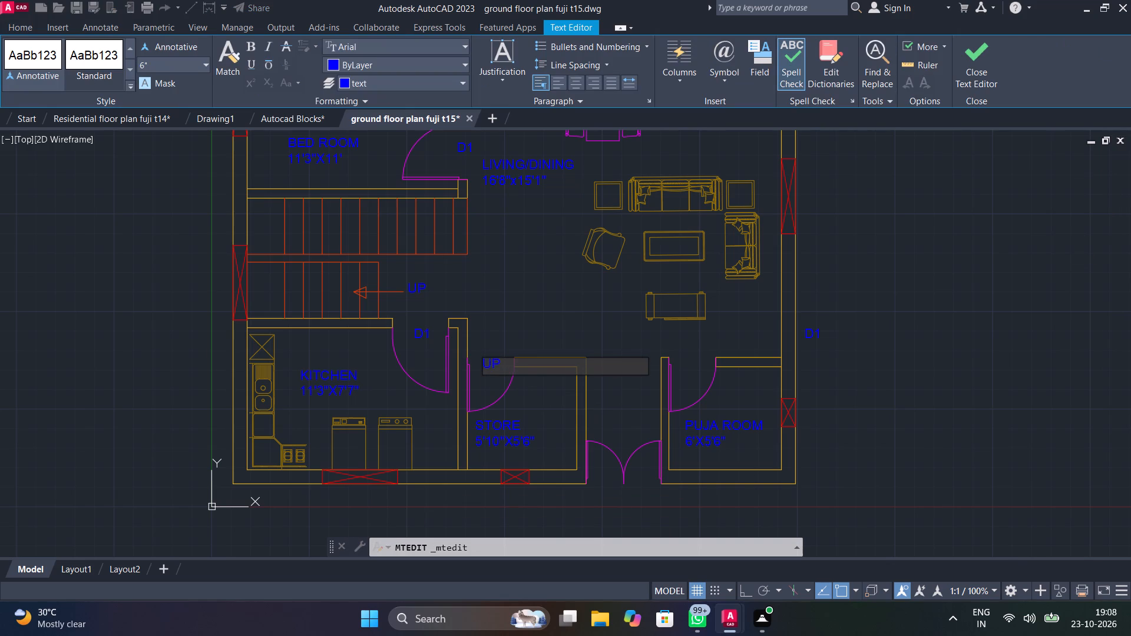
key("BackSpace")
key("BackSpace")
type("D2")
key("Escape")
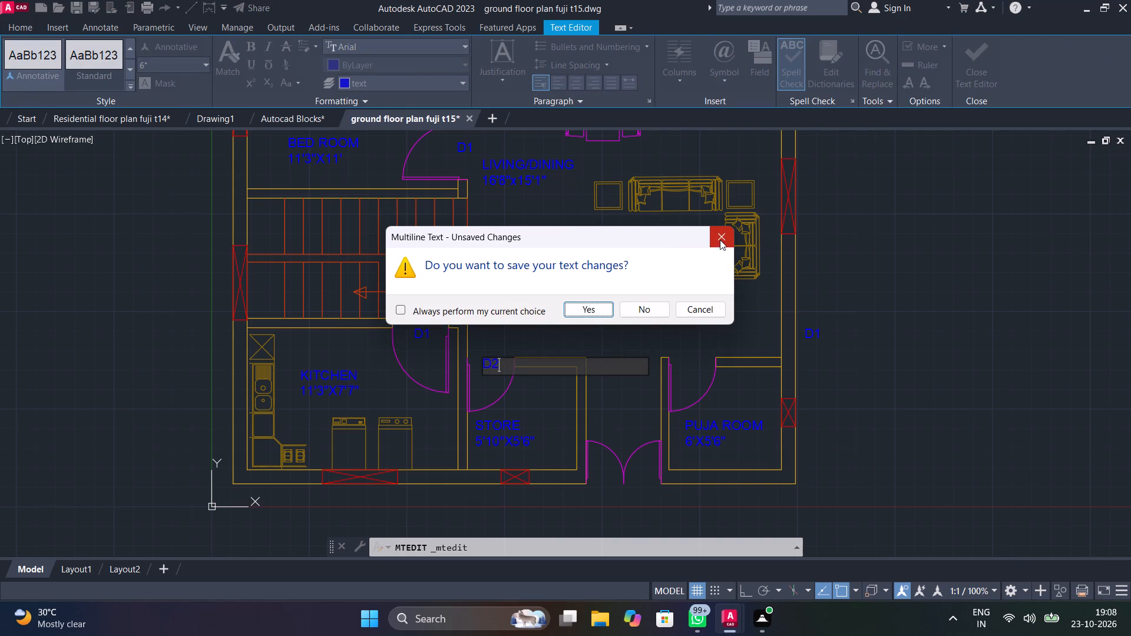
left_click(720, 238)
left_click(529, 323)
Copy the D2 label from the store door to the puja room door and the doors of the two bathrooms.
left_click(494, 365)
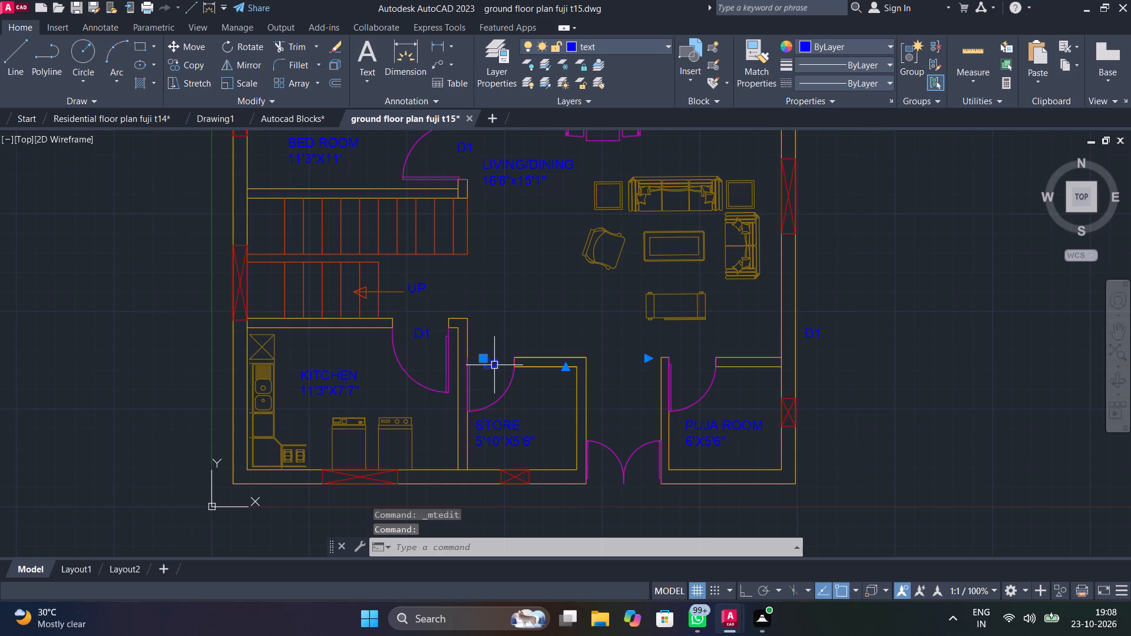
type("COP")
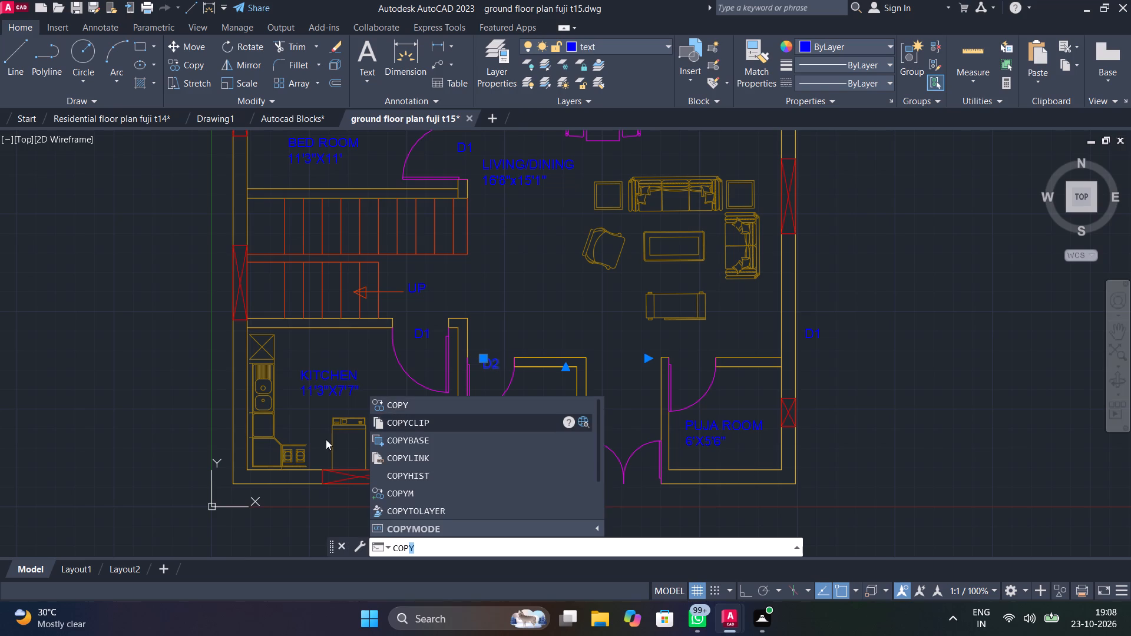
left_click(401, 400)
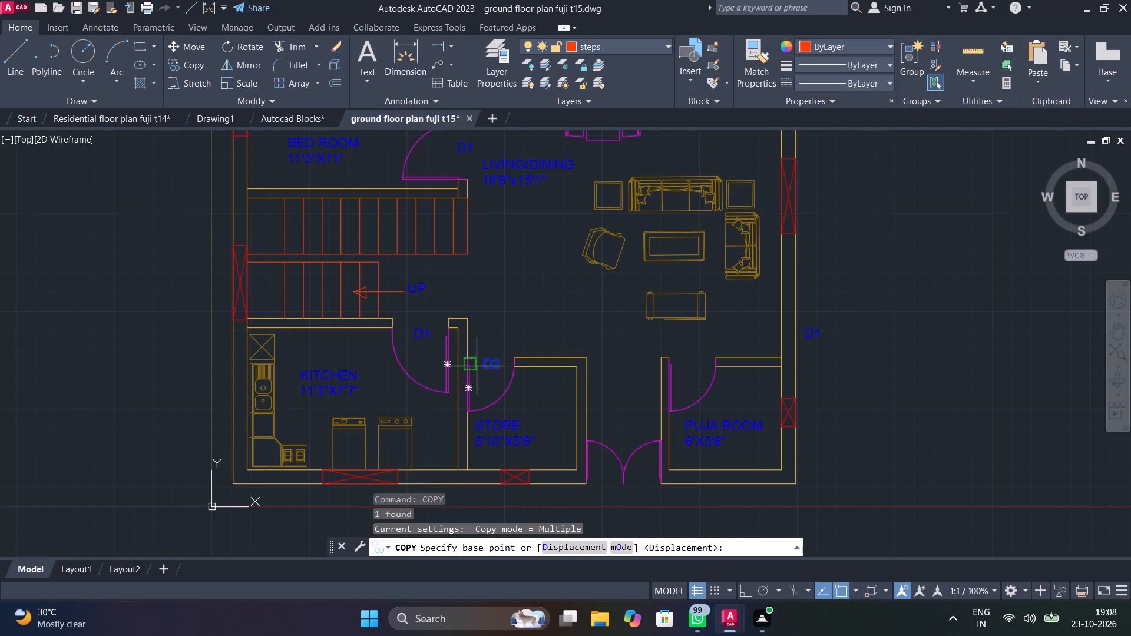
left_click(485, 368)
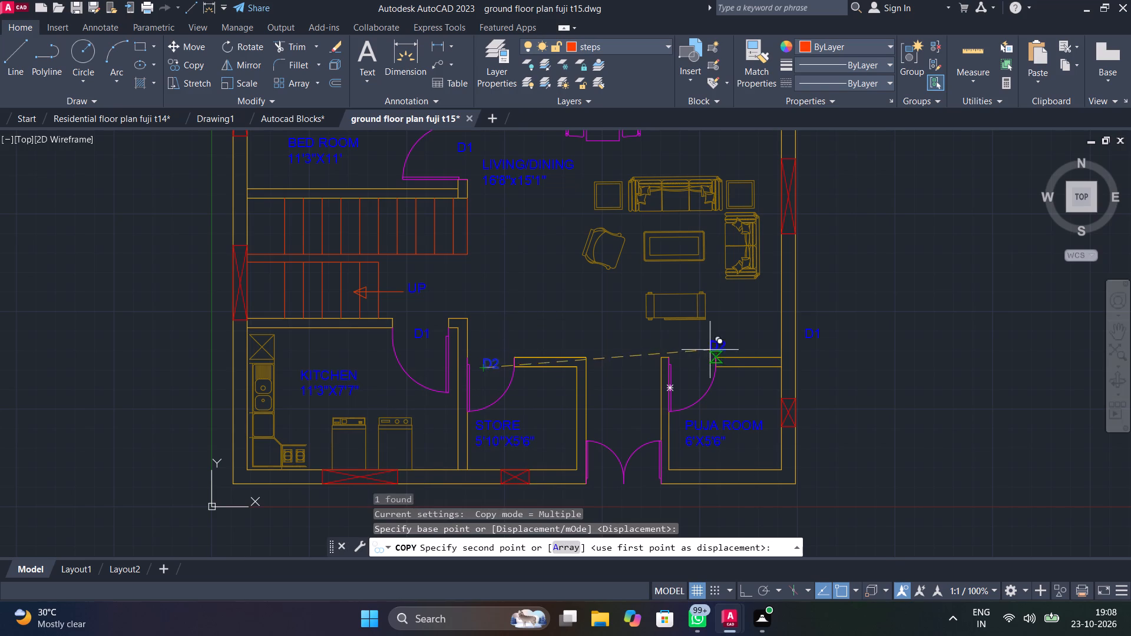
scroll(692, 367, "up", 3)
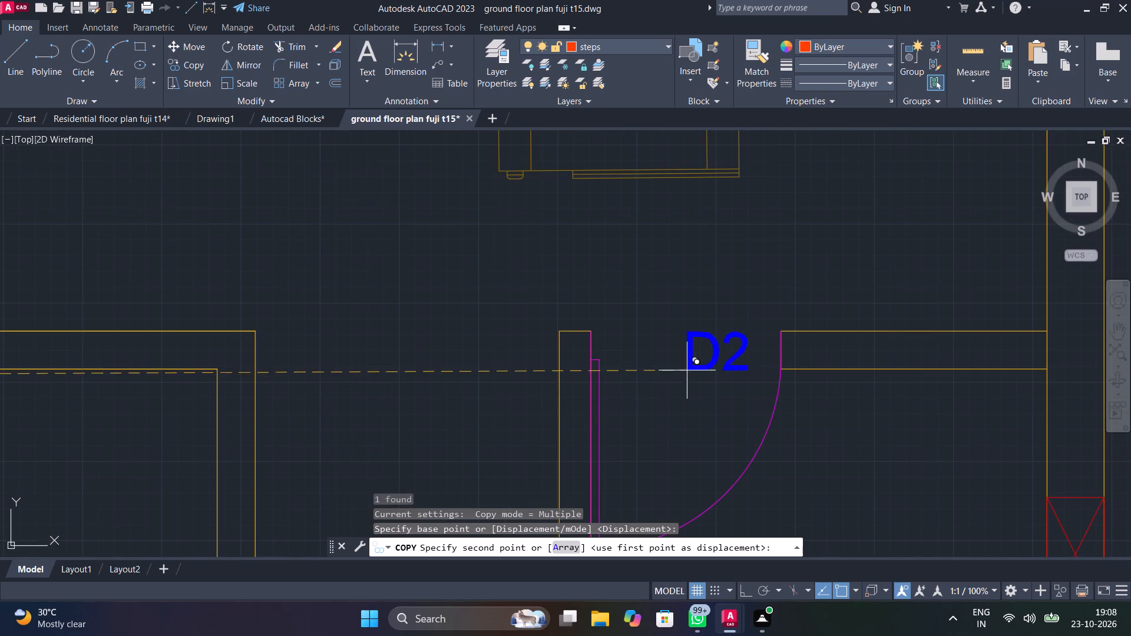
left_click(663, 379)
scroll(595, 343, "down", 4)
middle_click_drag(509, 262, 638, 399)
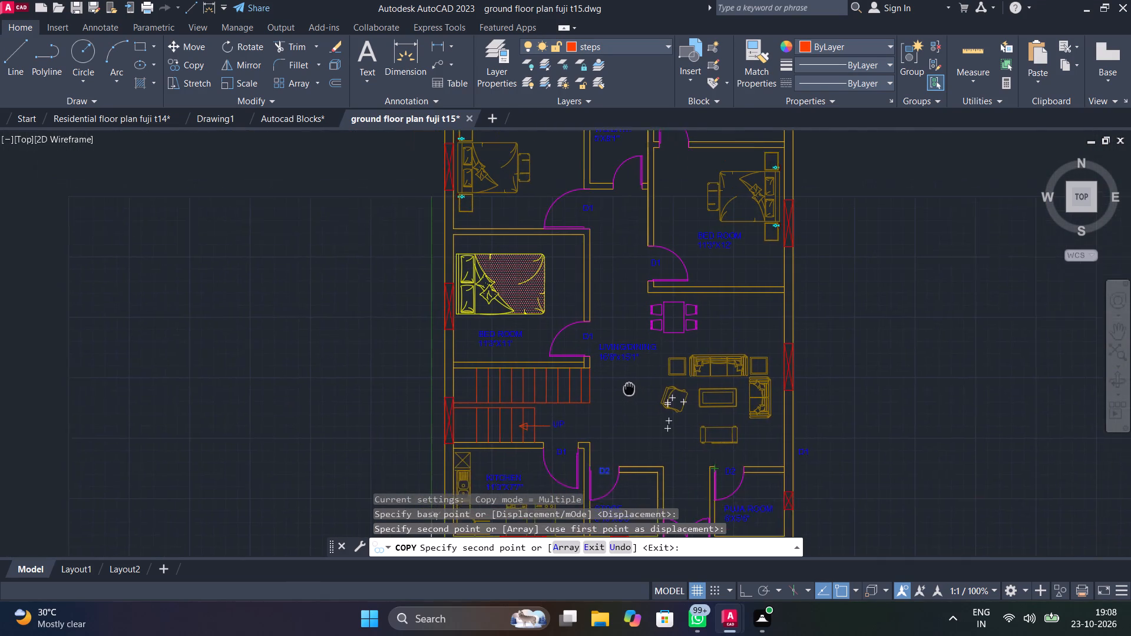
middle_click_drag(638, 399, 621, 479)
scroll(613, 279, "up", 4)
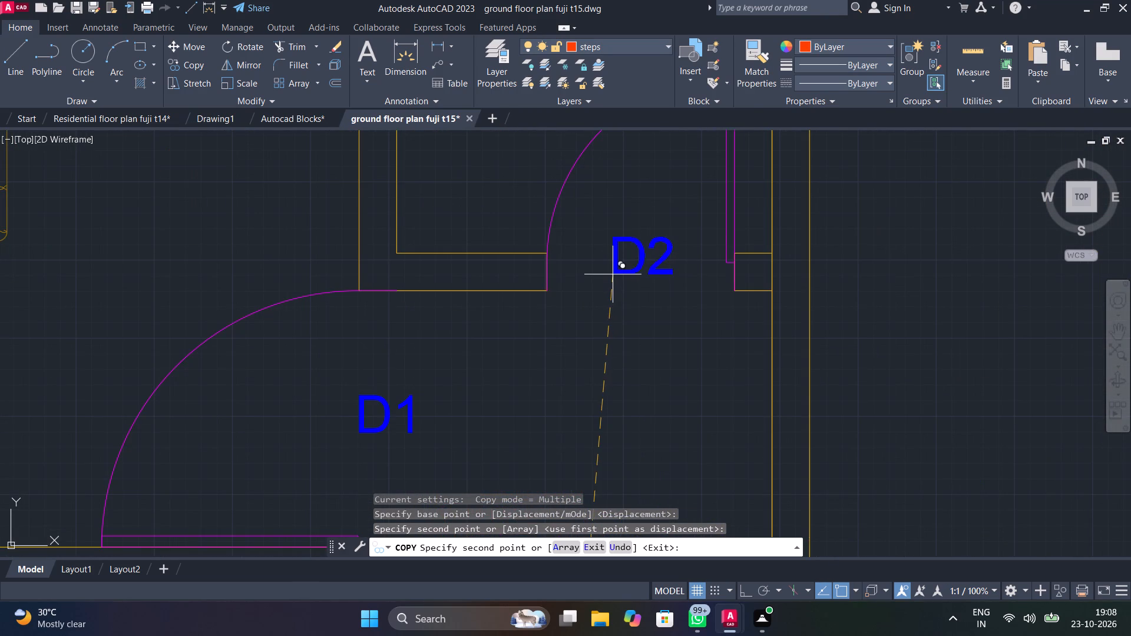
left_click(613, 273)
middle_click_drag(443, 481, 431, 502)
middle_click_drag(615, 323, 328, 512)
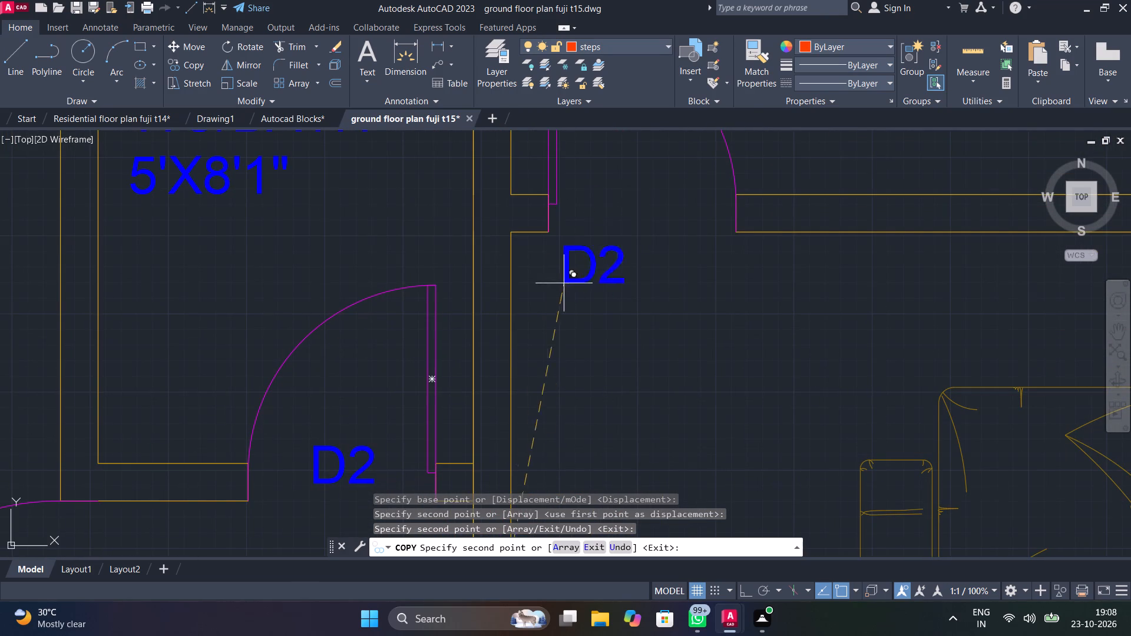
left_click(613, 208)
scroll(639, 260, "down", 4)
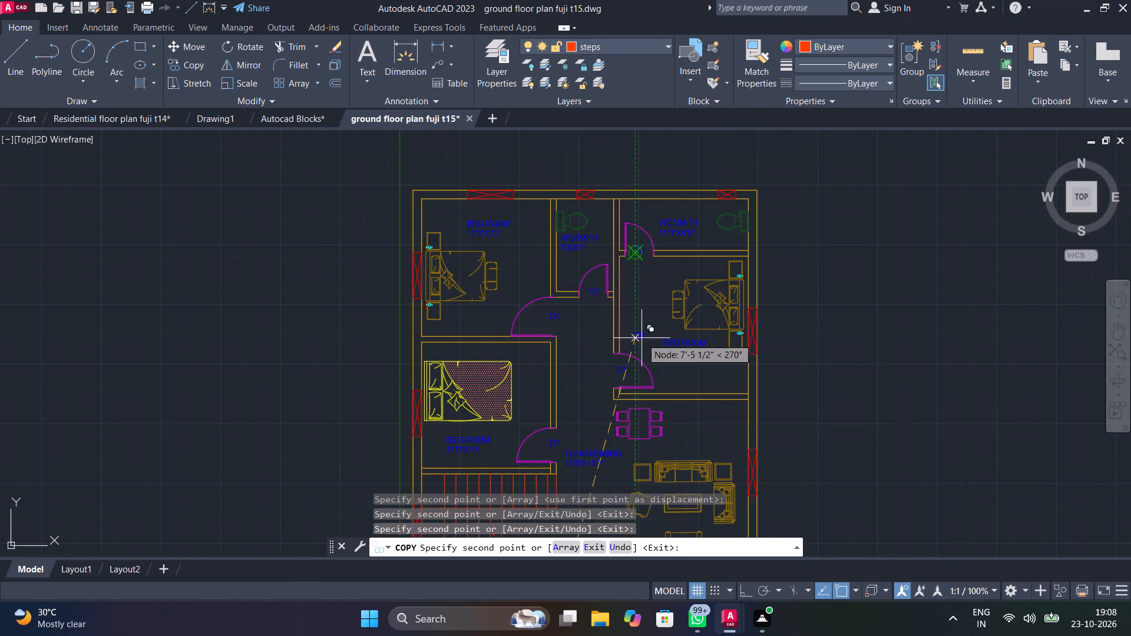
middle_click_drag(641, 383, 654, 247)
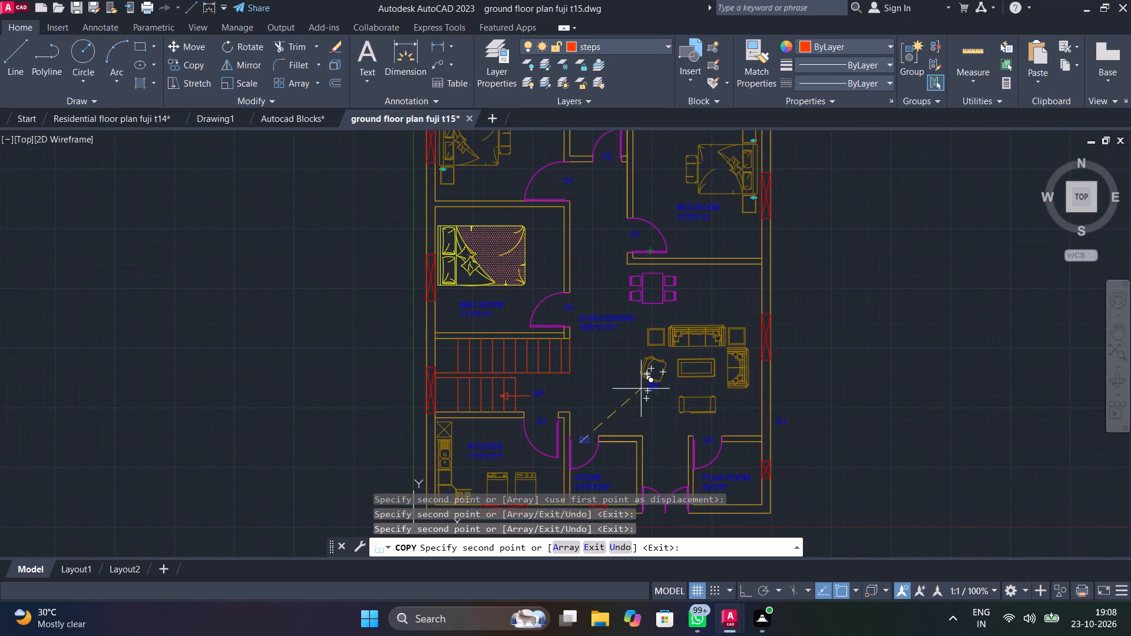
middle_click_drag(636, 399, 603, 297)
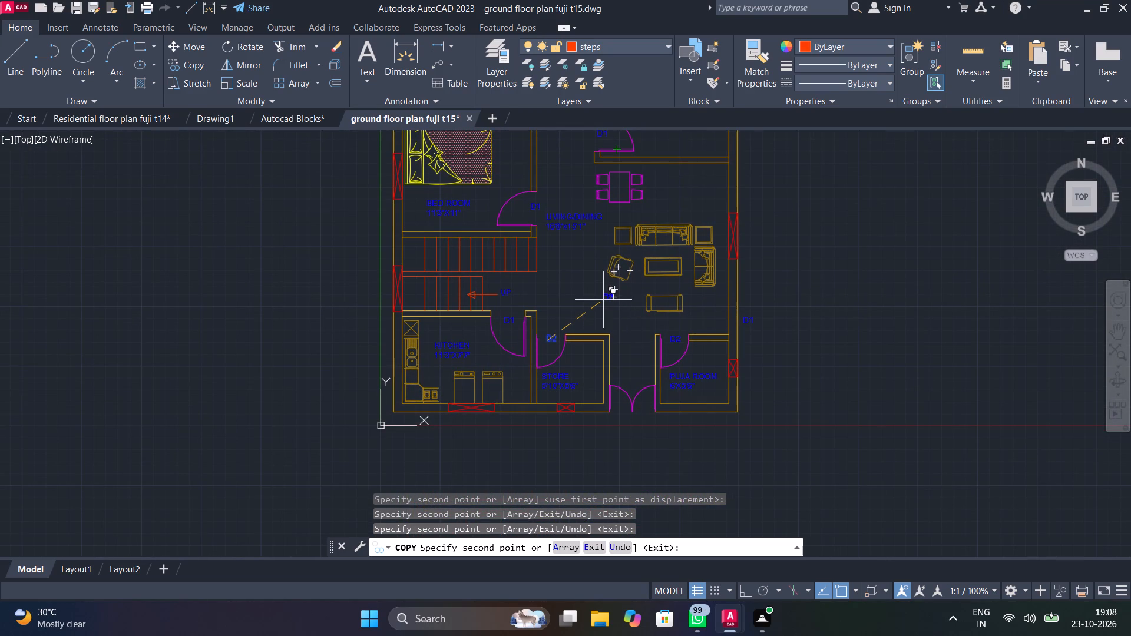
key("Escape")
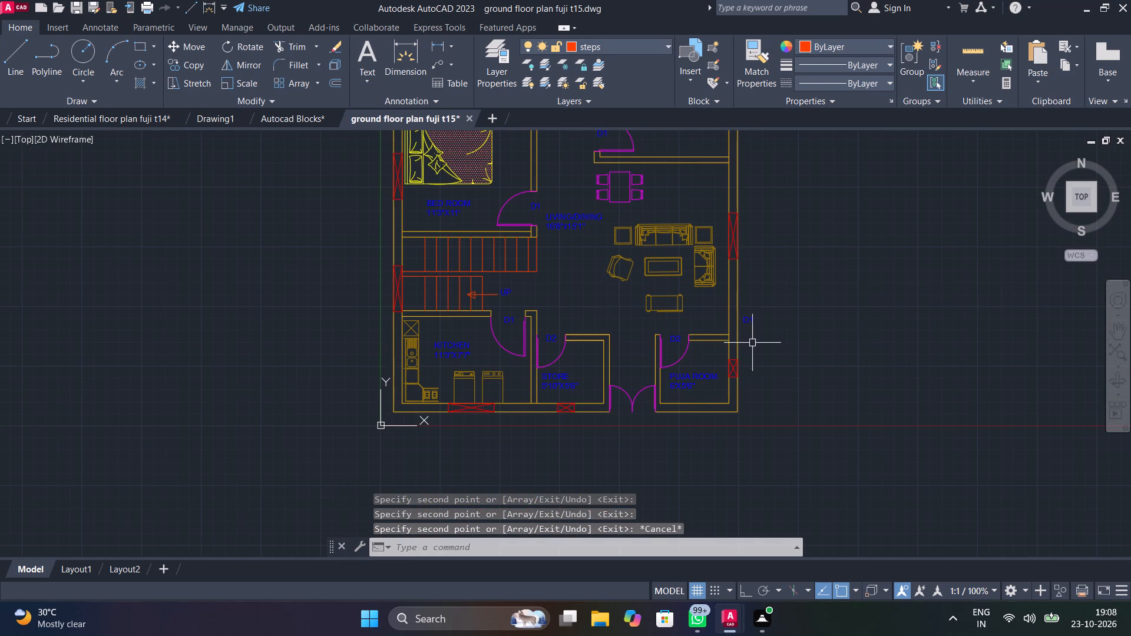
Start another Copy for the D1 label just outside the east exterior wall.
key("space")
middle_click_drag(761, 335, 634, 370)
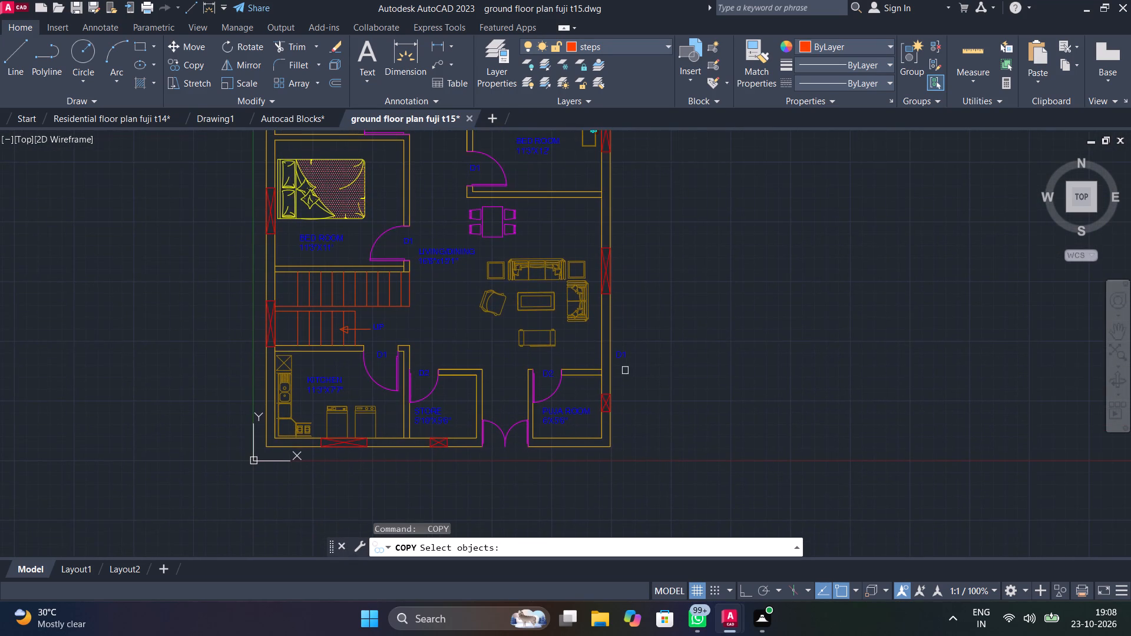
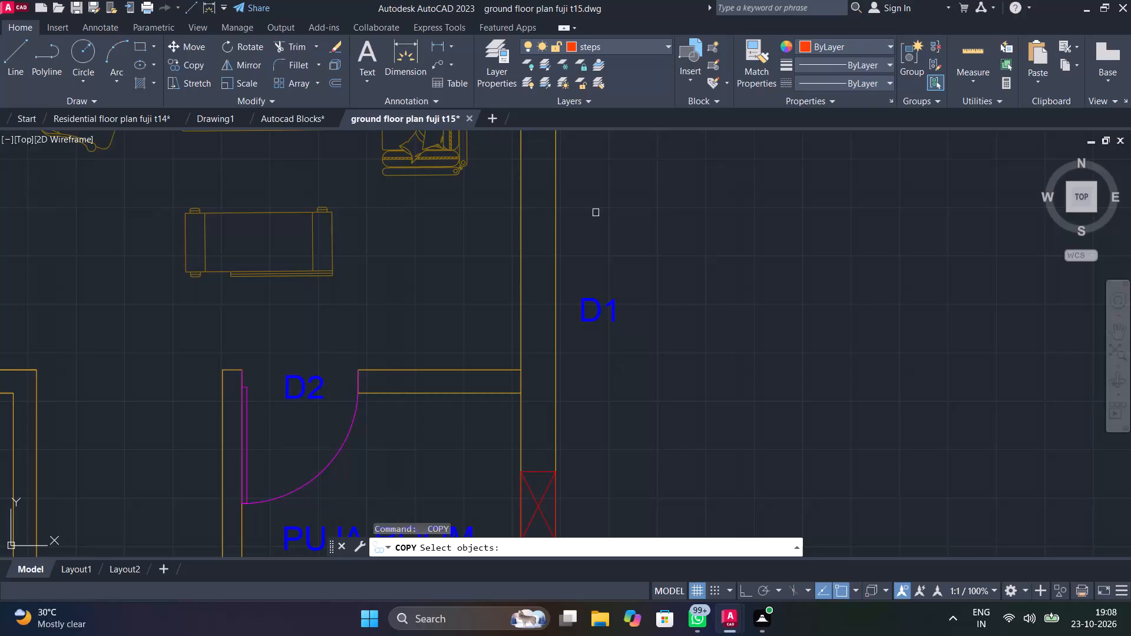
Make walls the current layer and end the pending Copy command.
left_click(661, 45)
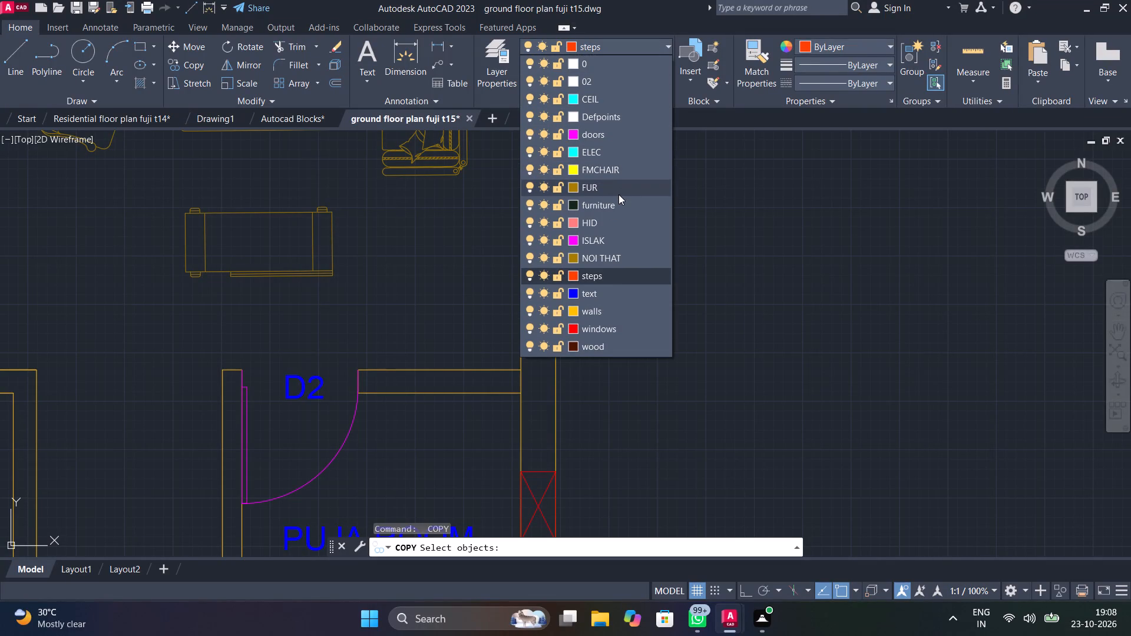
left_click(610, 310)
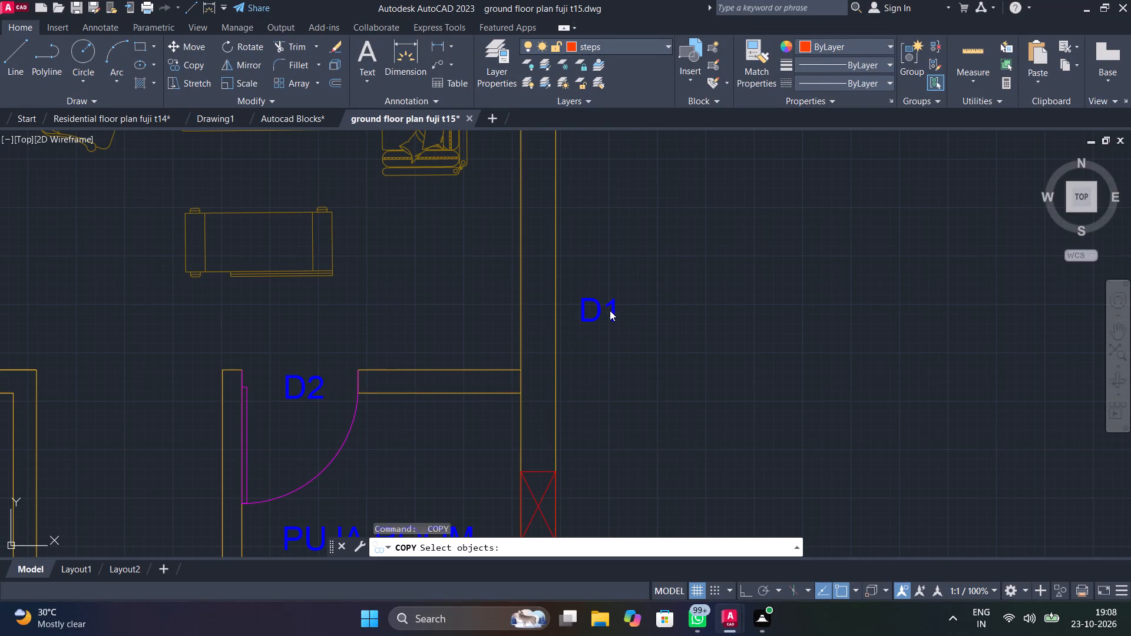
middle_click_drag(613, 393, 746, 368)
key("space")
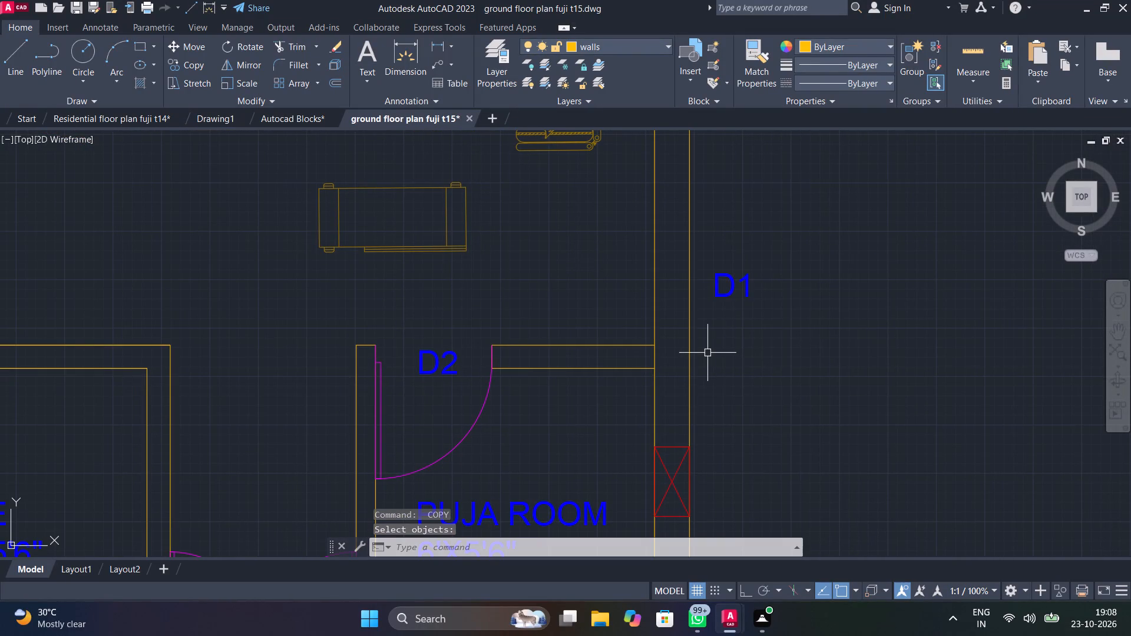
Extend the puja room's north wall line to the outer face of the east exterior wall.
type("EX")
key("space")
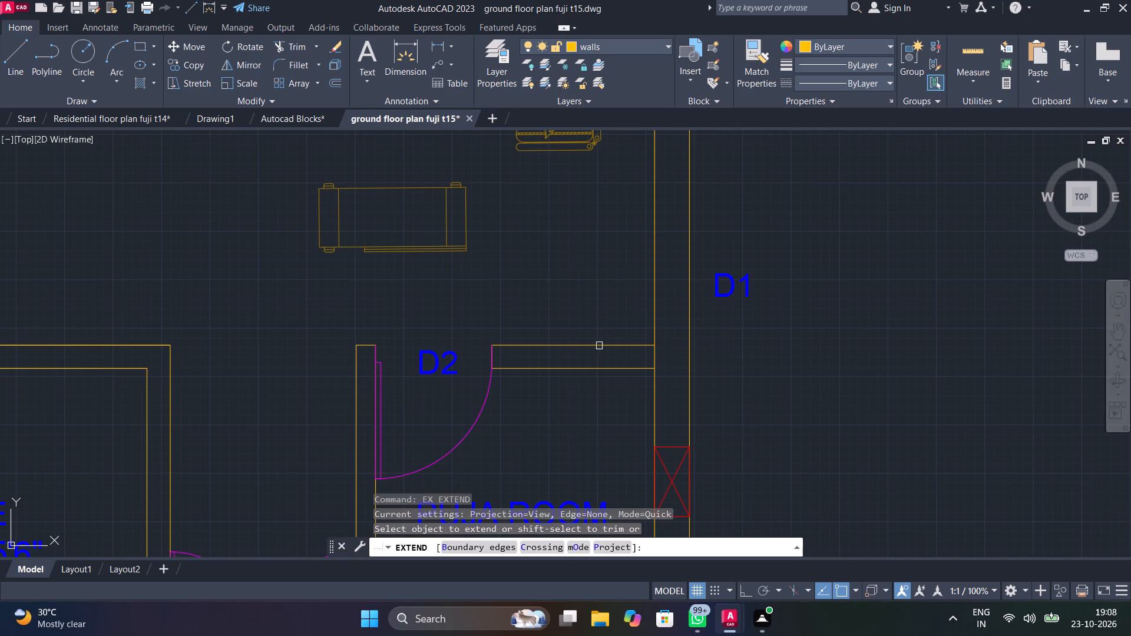
left_click(600, 343)
key("Escape")
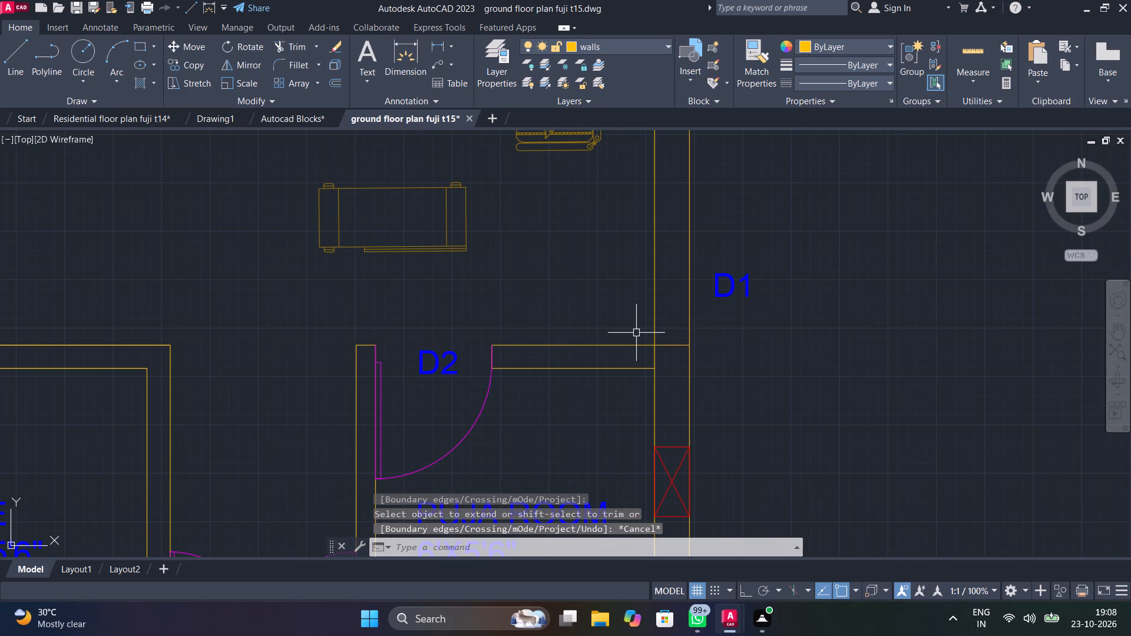
Offset the extended puja room wall line 3' to the north.
type("O")
key("space")
type("3'")
key("Return")
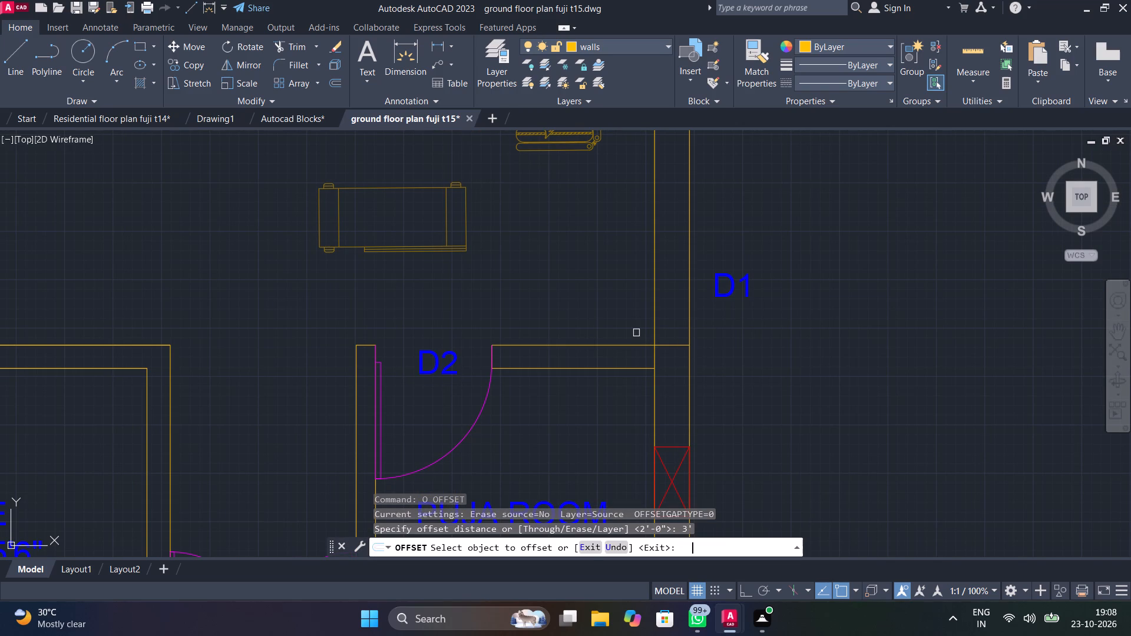
left_click(637, 344)
left_click(646, 294)
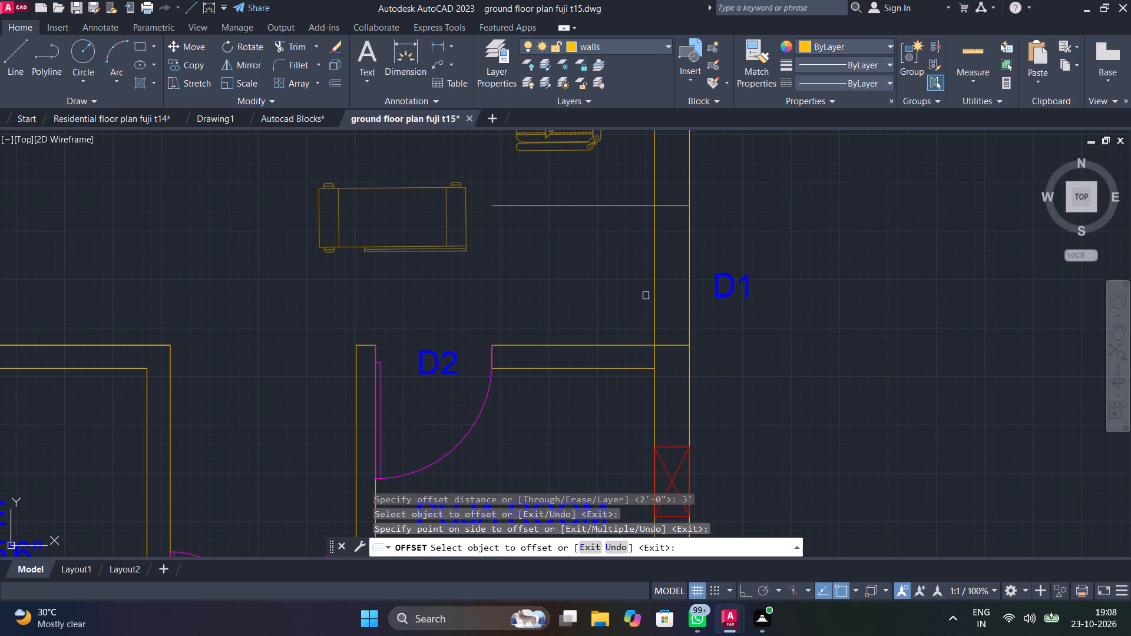
middle_click_drag(645, 294, 613, 392)
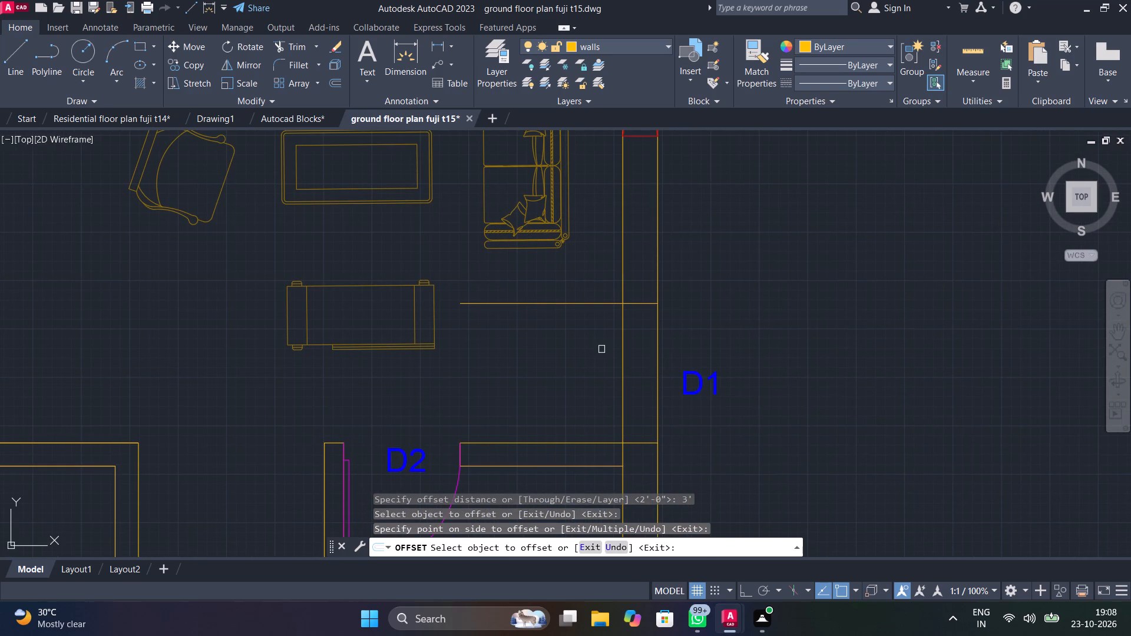
key("Escape")
Trim the east exterior wall between the two lines to form a door opening, and trim the offset line's part inside the living room.
type("TR")
key("space")
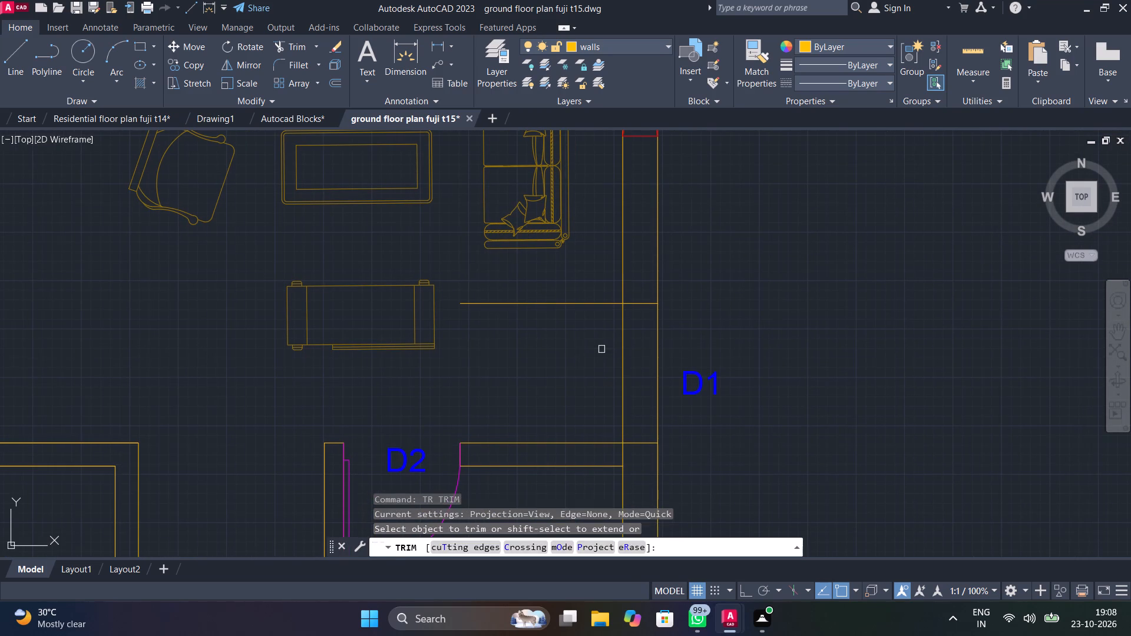
left_click_drag(607, 355, 720, 351)
left_click_drag(535, 286, 540, 323)
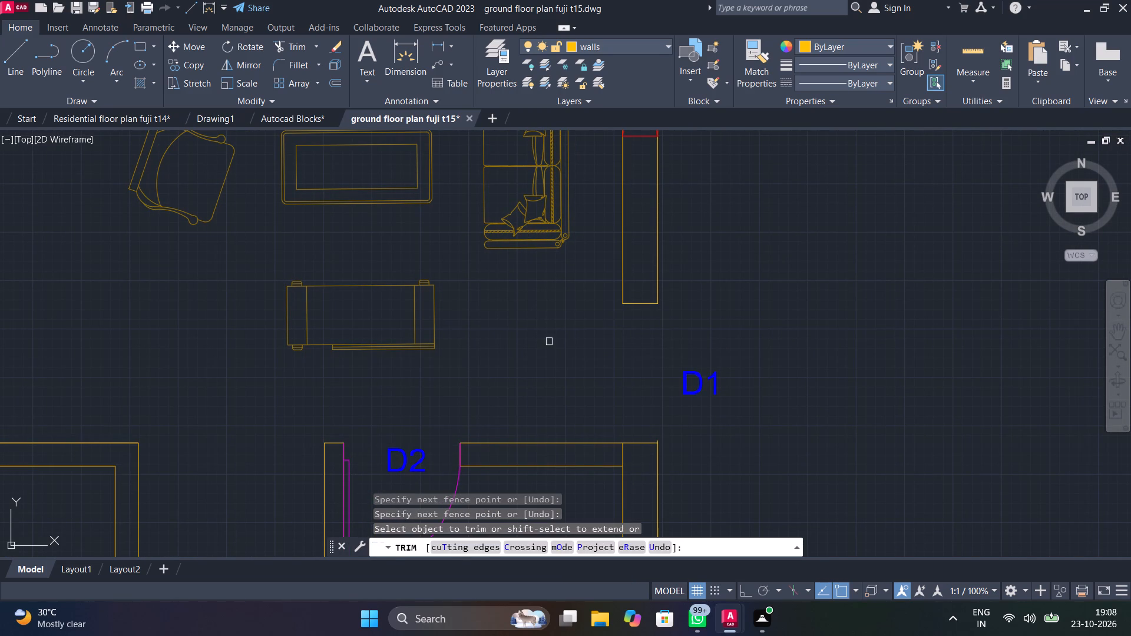
middle_click_drag(577, 376, 564, 271)
scroll(573, 293, "down", 2)
key("space")
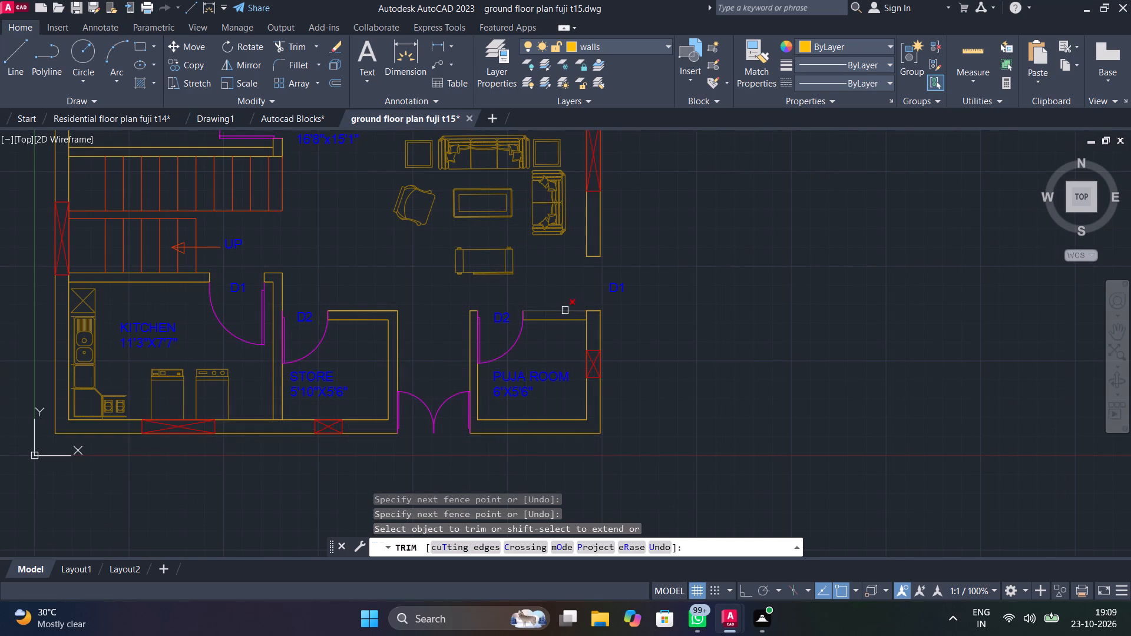
Copy the door of the bedroom beside the staircase to the outer south corner of the new opening in the east wall.
middle_click_drag(431, 284, 469, 357)
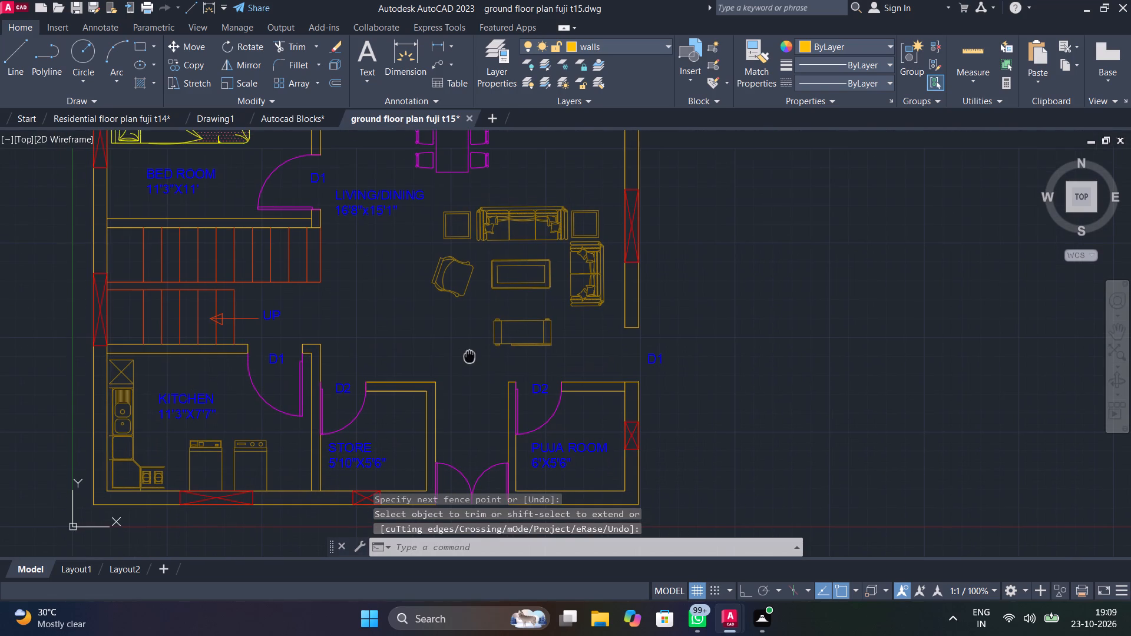
middle_click_drag(469, 357, 478, 394)
left_click(304, 246)
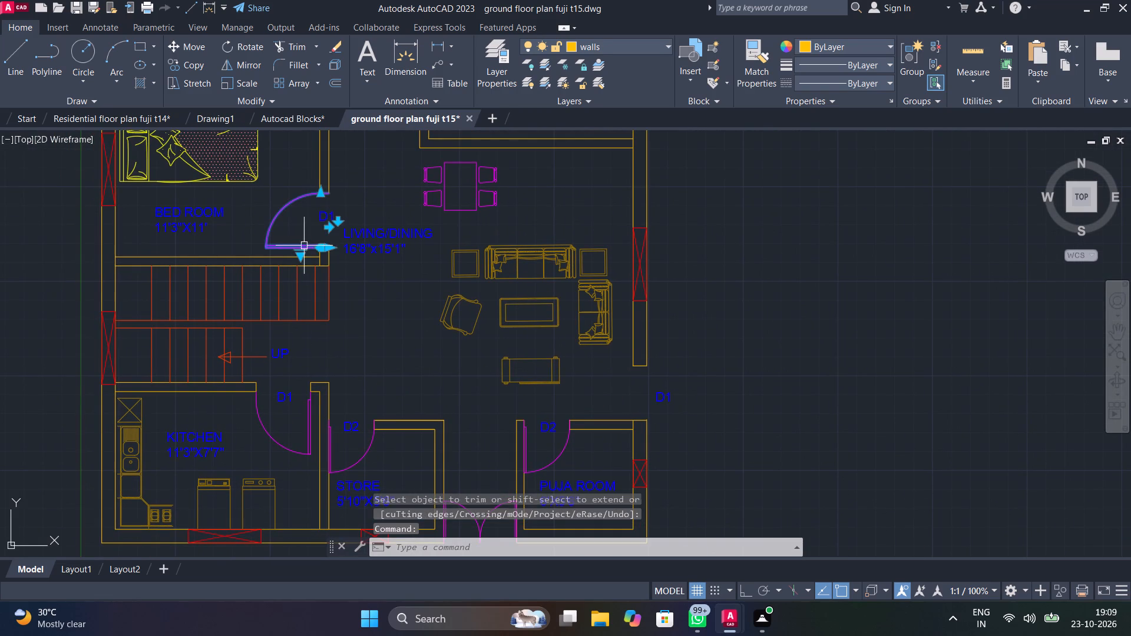
scroll(326, 249, "up", 3)
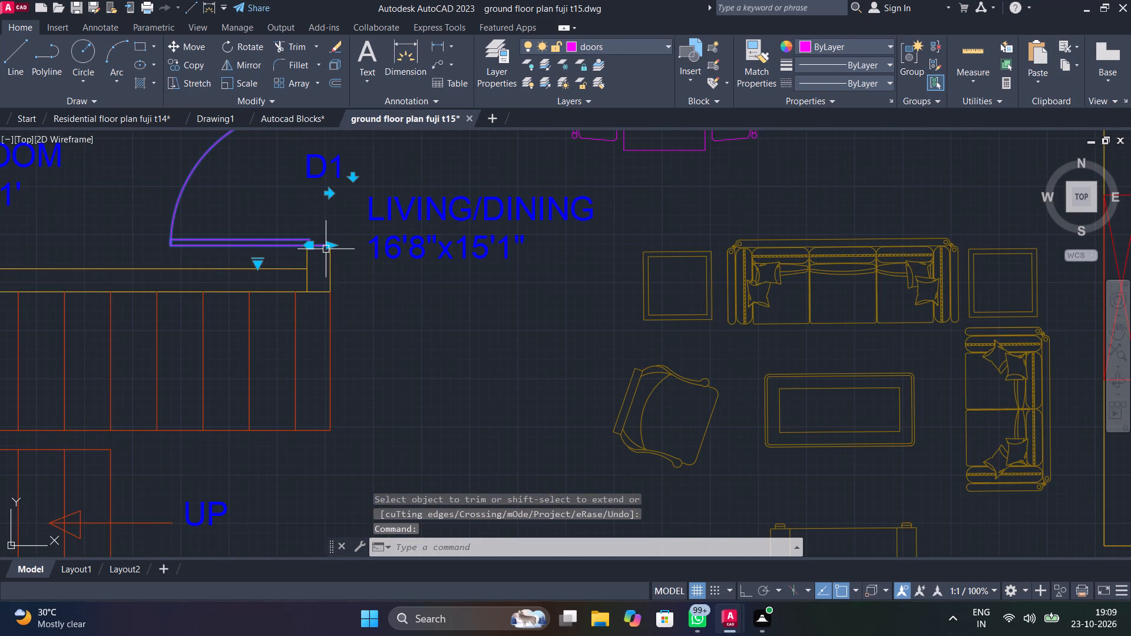
type("COP")
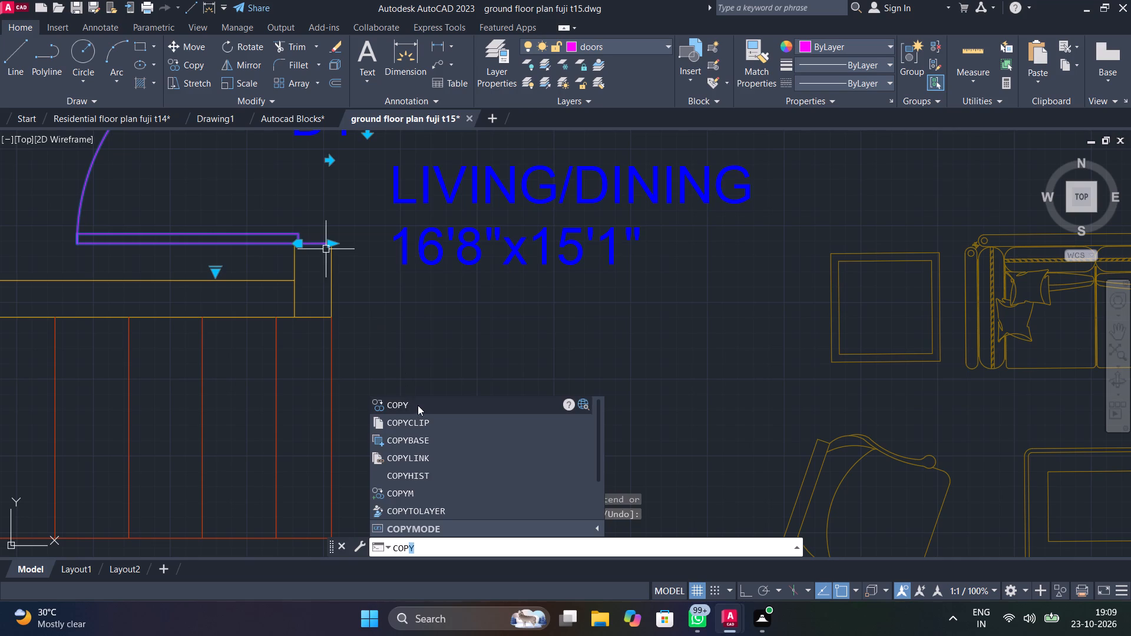
left_click(418, 405)
left_click(329, 237)
scroll(454, 319, "down", 4)
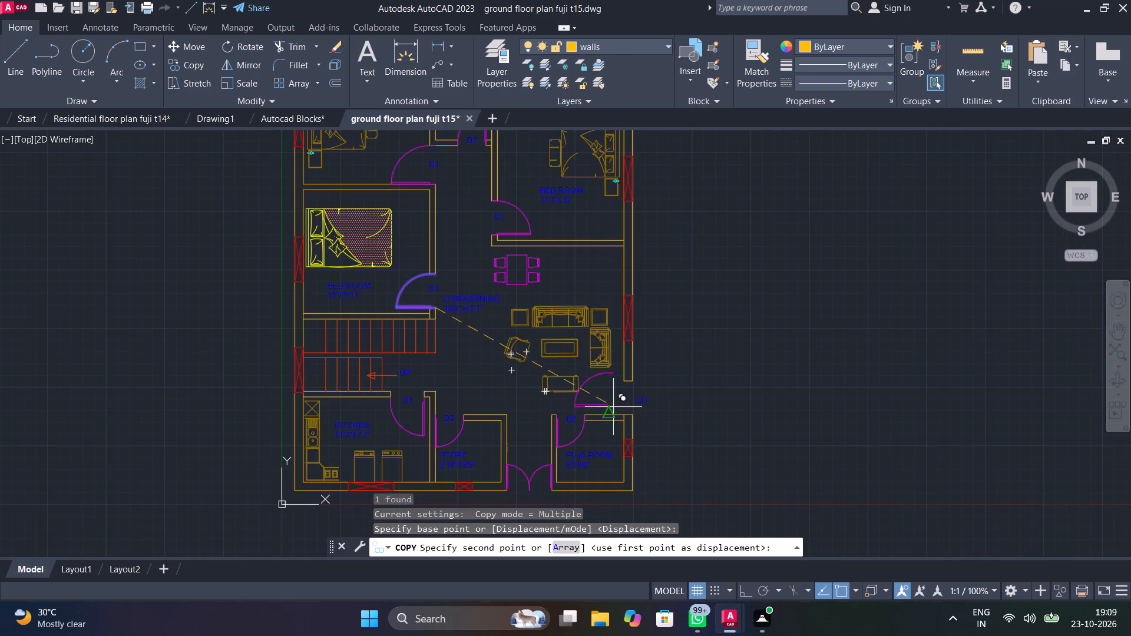
middle_click_drag(634, 405, 543, 273)
scroll(543, 276, "up", 4)
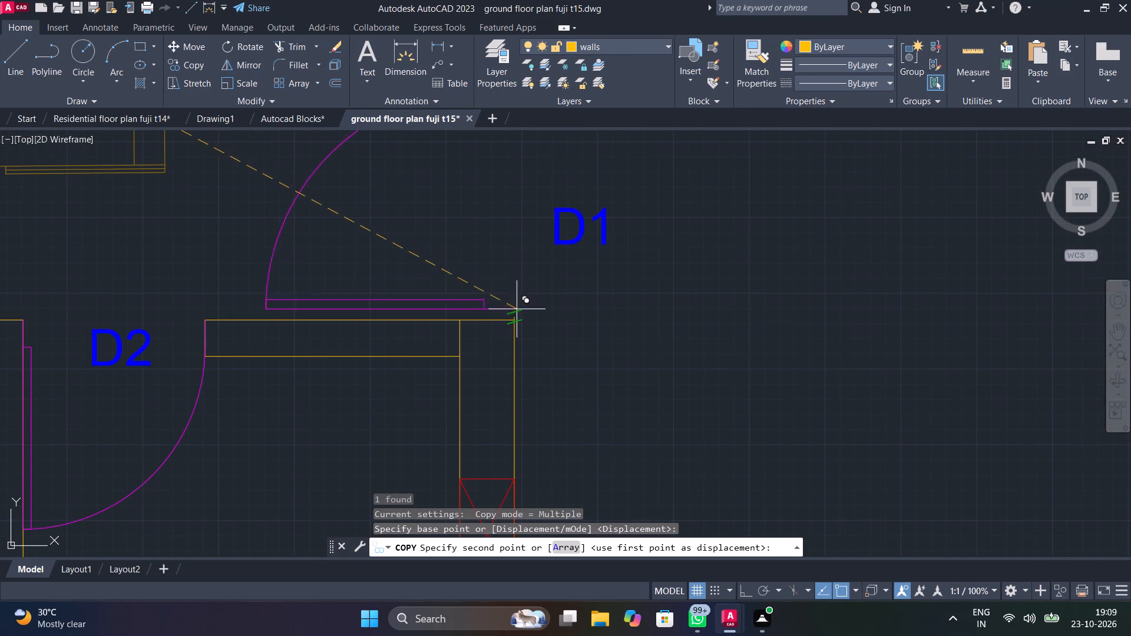
scroll(514, 312, "up", 4)
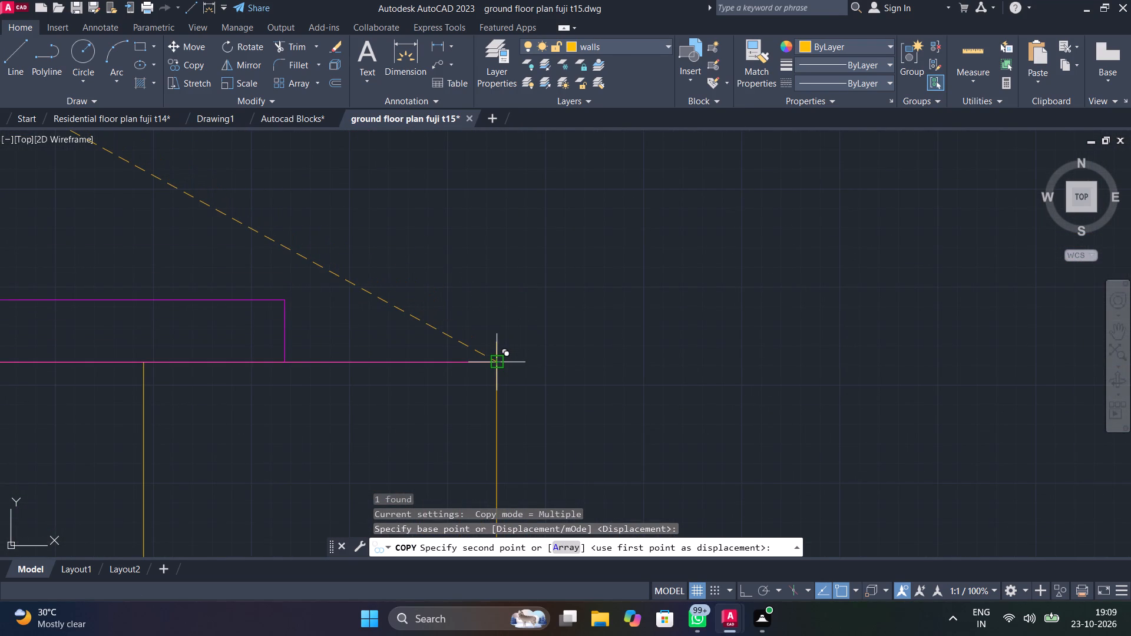
left_click(495, 361)
middle_click_drag(537, 287, 596, 468)
scroll(571, 413, "down", 5)
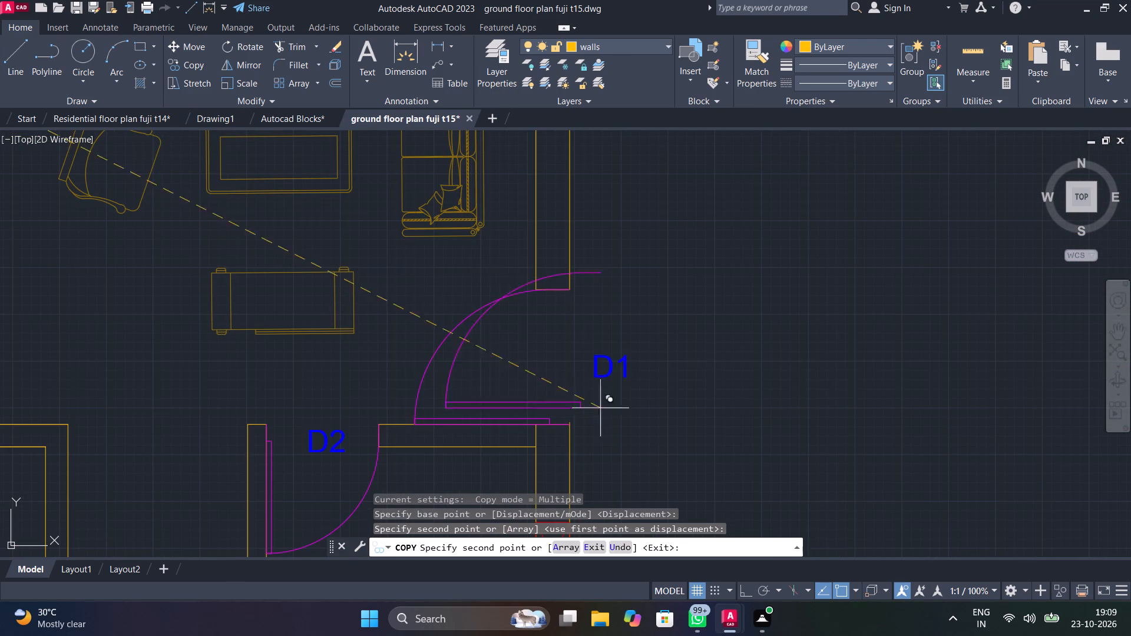
key("Escape")
Trim the short stub of the outer wall line projecting past the south edge of the new east door opening.
scroll(547, 409, "up", 5)
middle_click_drag(563, 419, 556, 399)
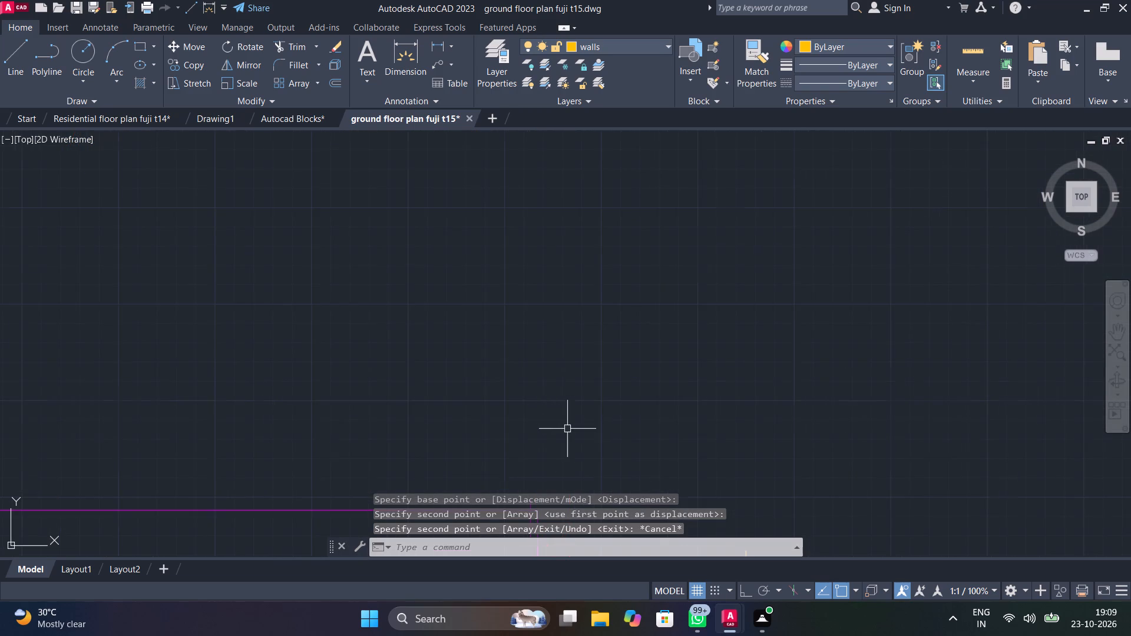
middle_click_drag(556, 399, 502, 206)
scroll(502, 206, "up", 1)
type("TR")
key("space")
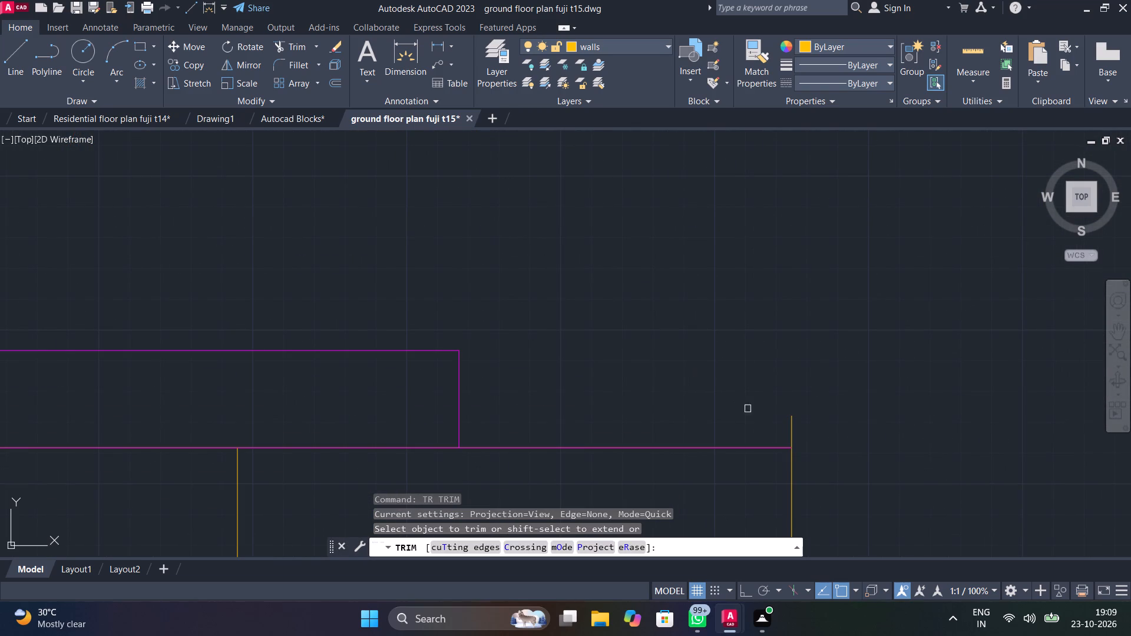
left_click(796, 429)
left_click_drag(795, 430, 769, 425)
left_click_drag(769, 425, 805, 428)
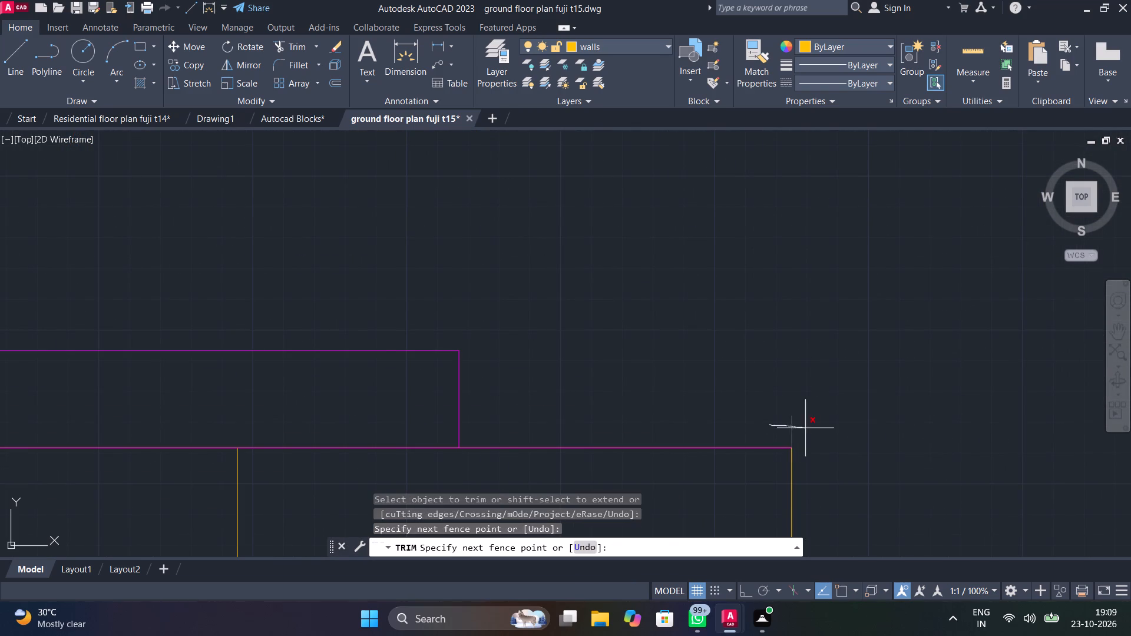
scroll(710, 325, "down", 4)
scroll(688, 265, "down", 3)
middle_click_drag(675, 250, 637, 377)
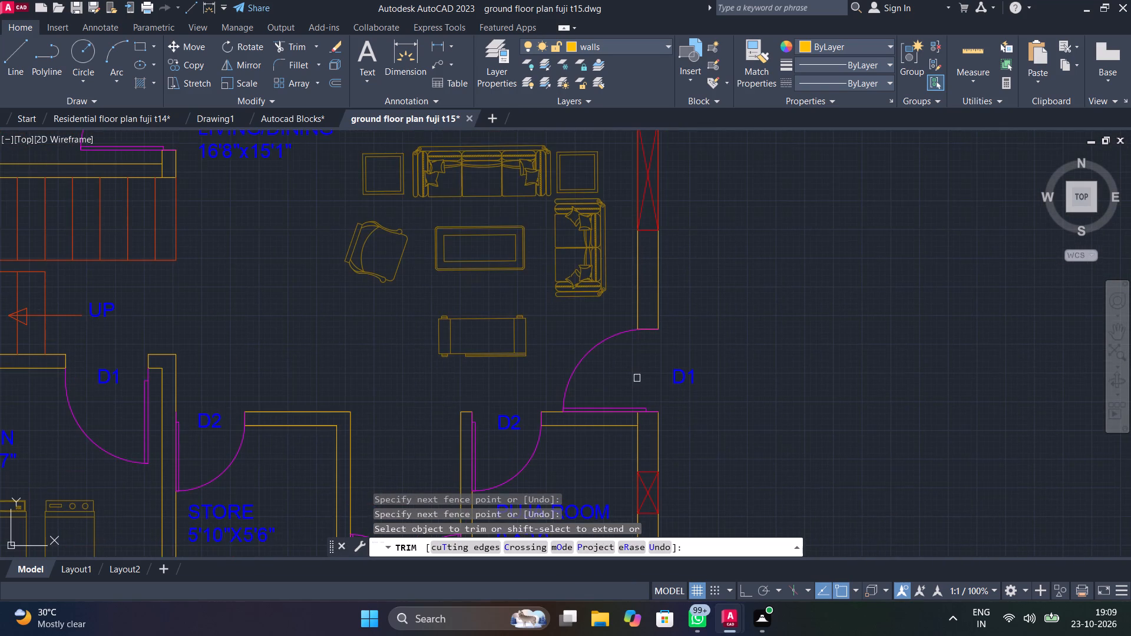
scroll(637, 378, "down", 1)
middle_click_drag(637, 379, 564, 243)
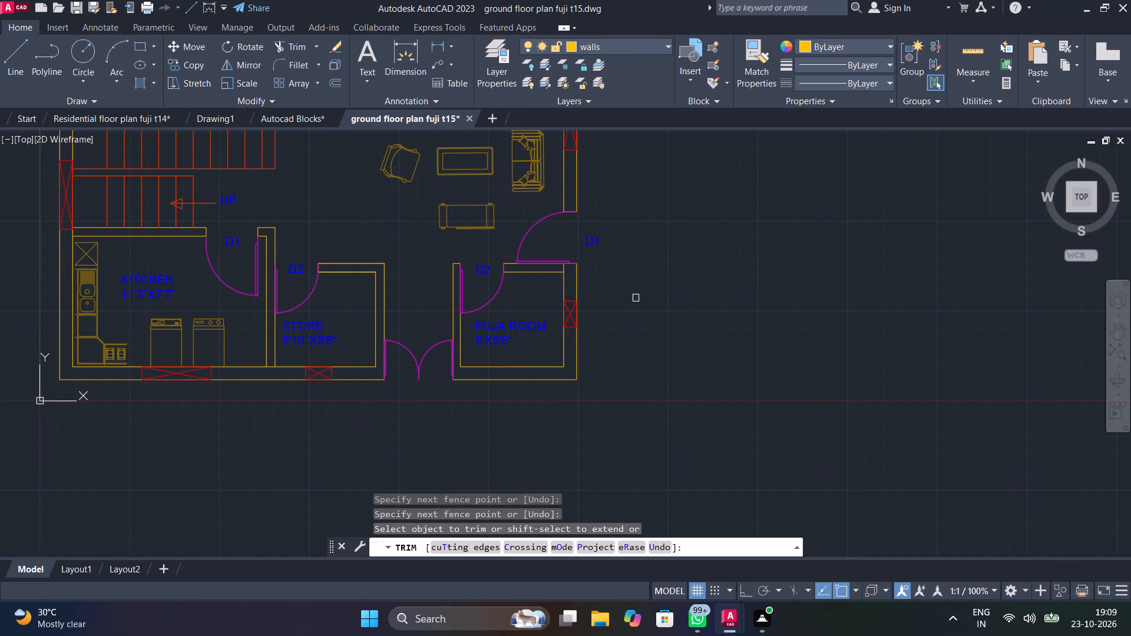
key("space")
Move the D1 label outside the east wall westward into the swing of the new east door.
left_click(596, 241)
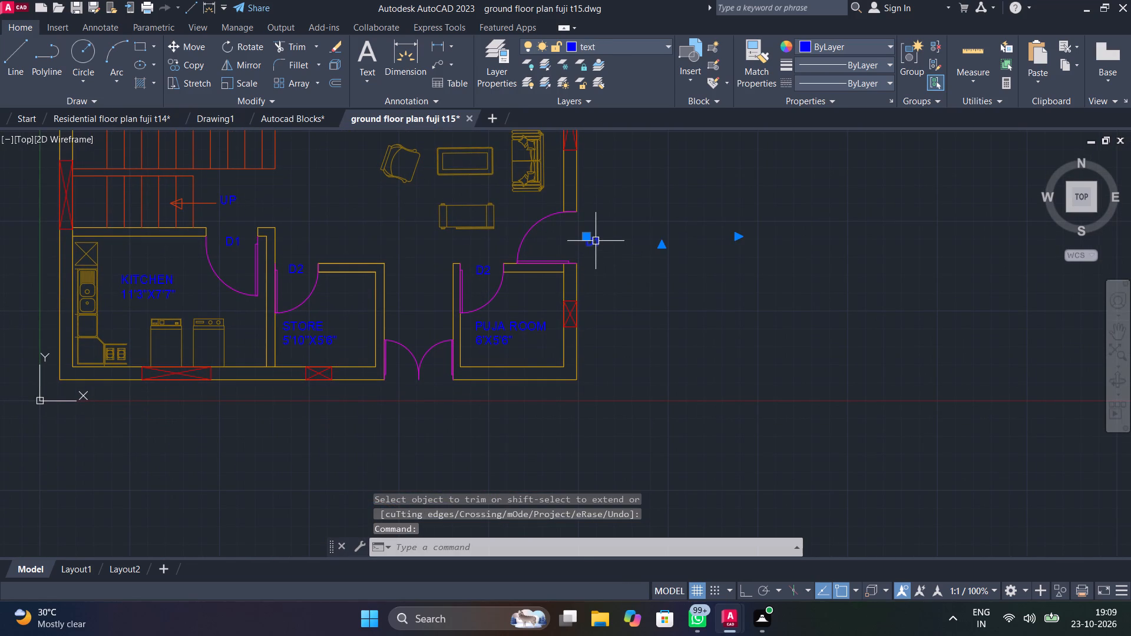
type("MO")
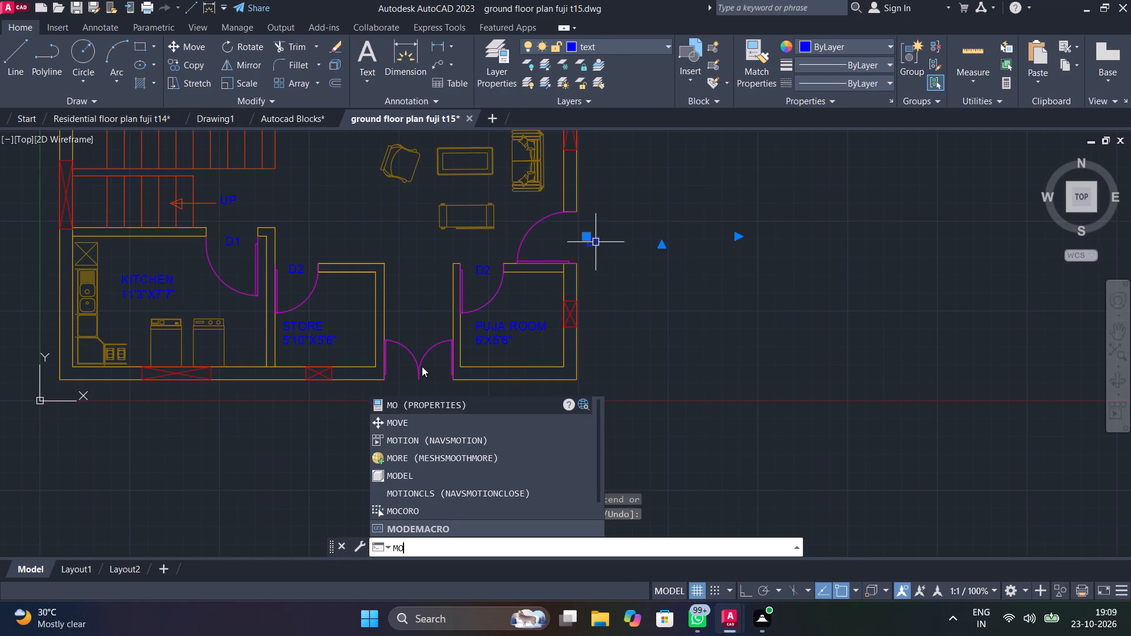
left_click(418, 423)
left_click(584, 244)
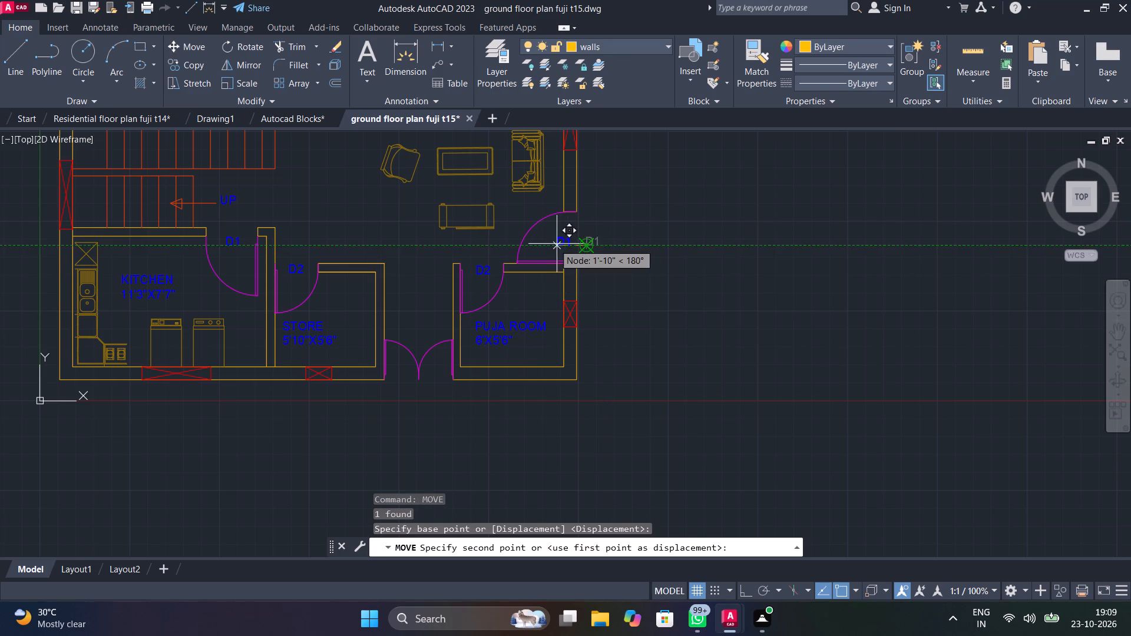
left_click(553, 243)
key("Escape")
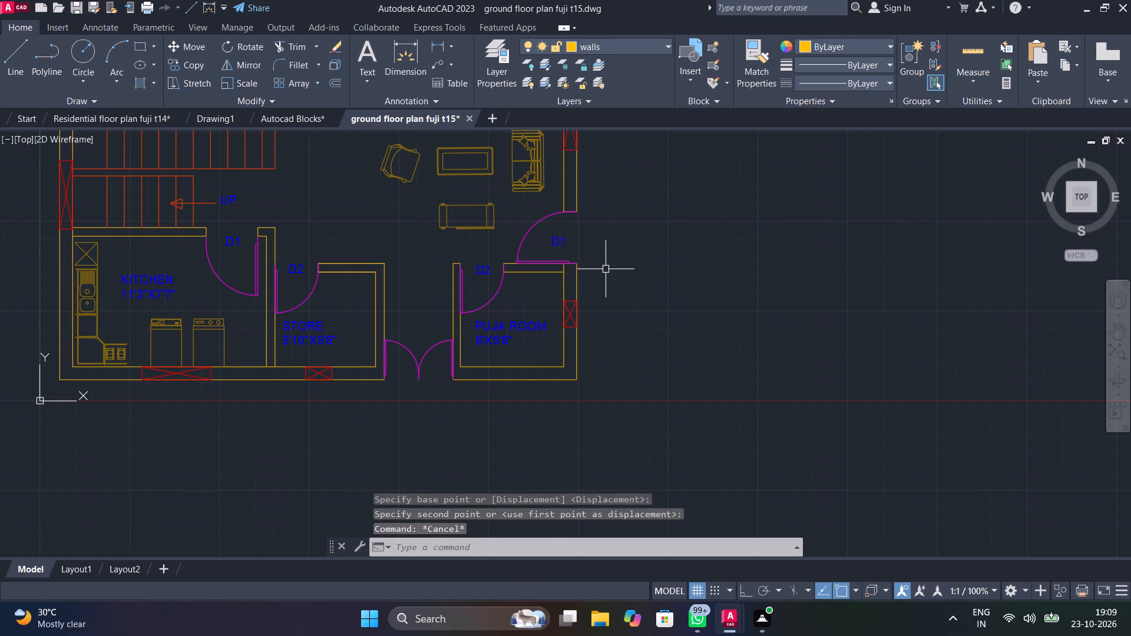
Copy the kitchen door's D1 label to just outside the kitchen's south window.
scroll(703, 284, "down", 1)
middle_click_drag(709, 309, 720, 363)
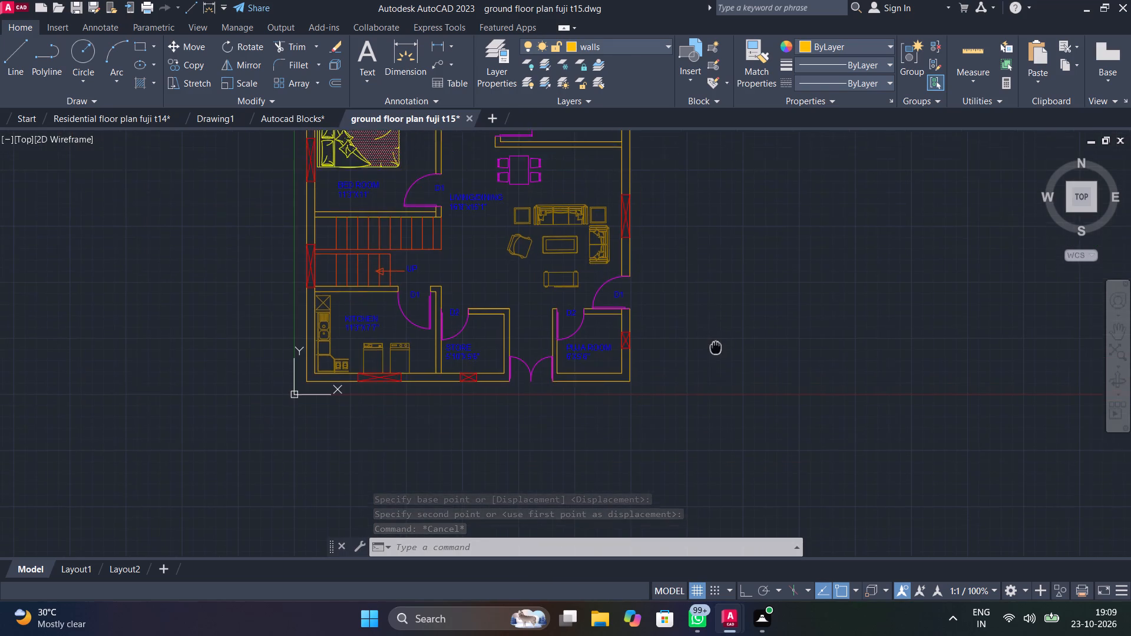
middle_click_drag(720, 363, 736, 427)
scroll(730, 271, "down", 1)
middle_click_drag(742, 279, 701, 347)
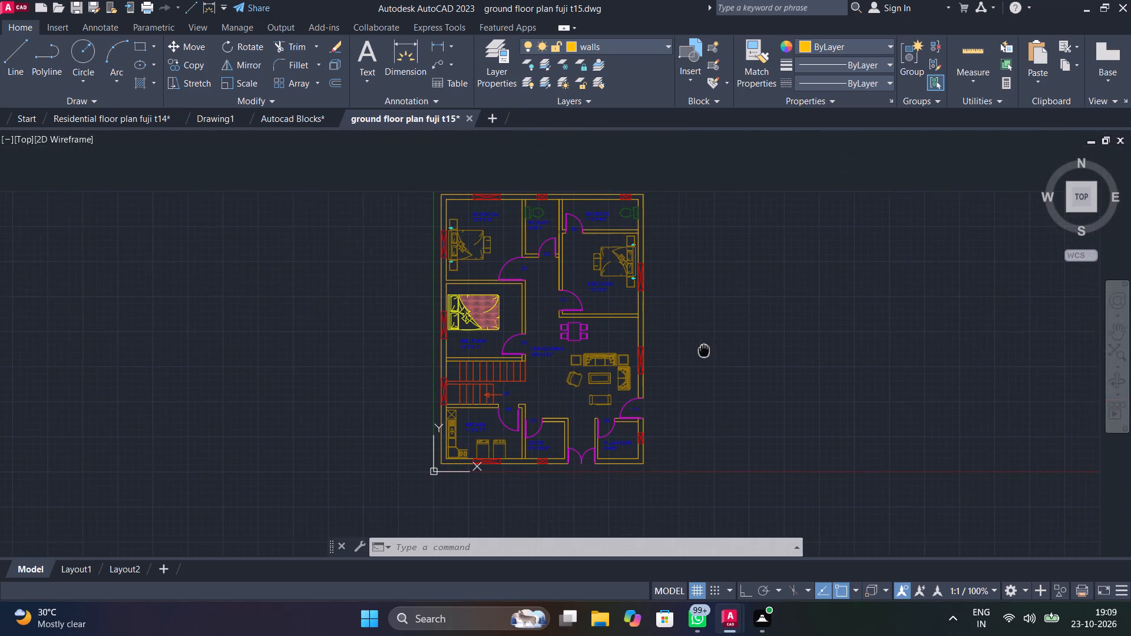
middle_click_drag(701, 347, 696, 343)
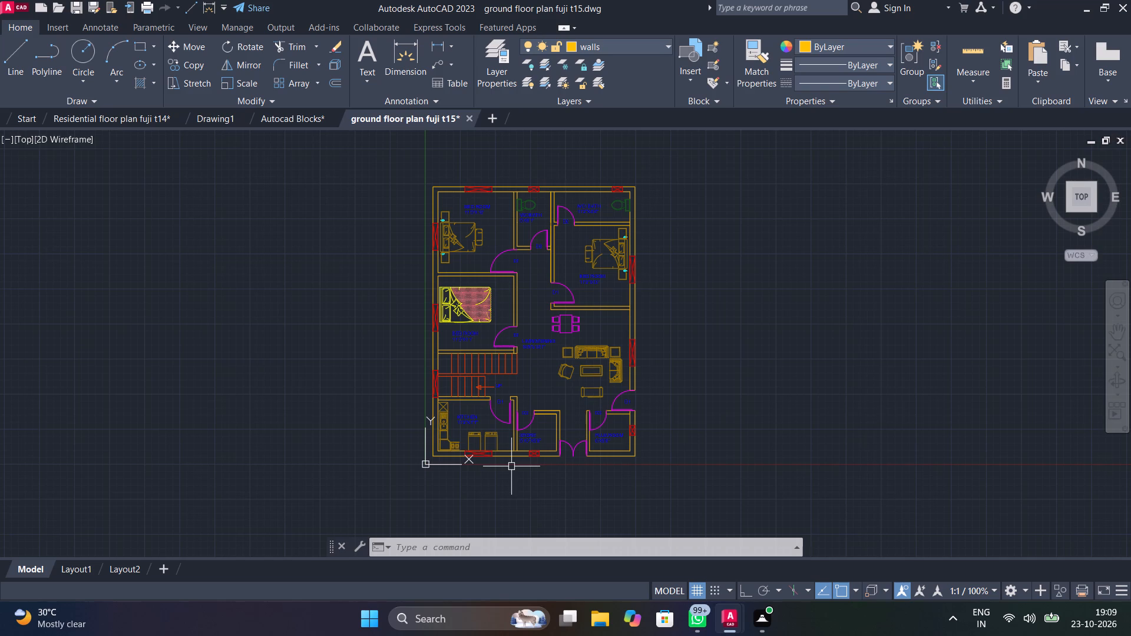
scroll(501, 446, "up", 2)
scroll(484, 330, "up", 3)
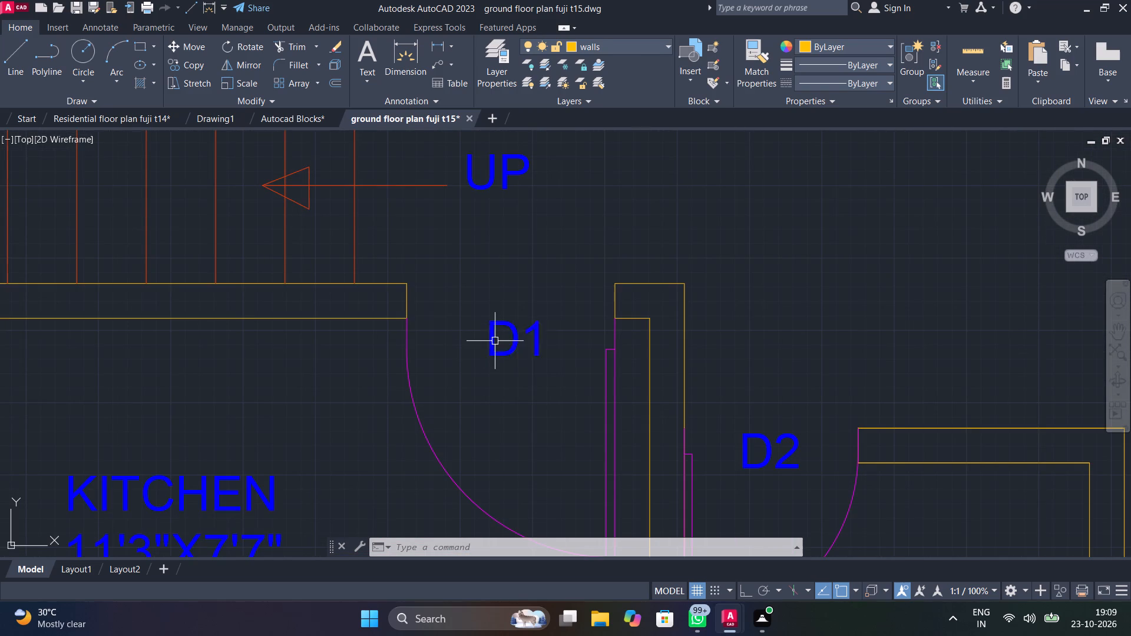
left_click(495, 341)
type("COP")
left_click(415, 409)
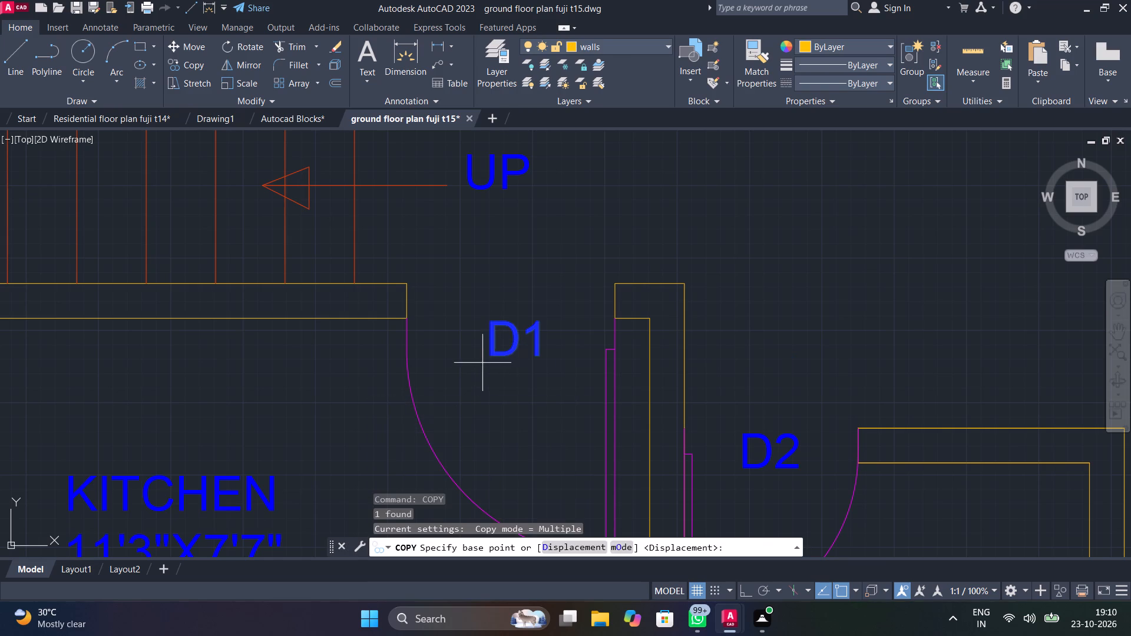
left_click(484, 360)
middle_click_drag(510, 411, 547, 267)
scroll(547, 270, "down", 3)
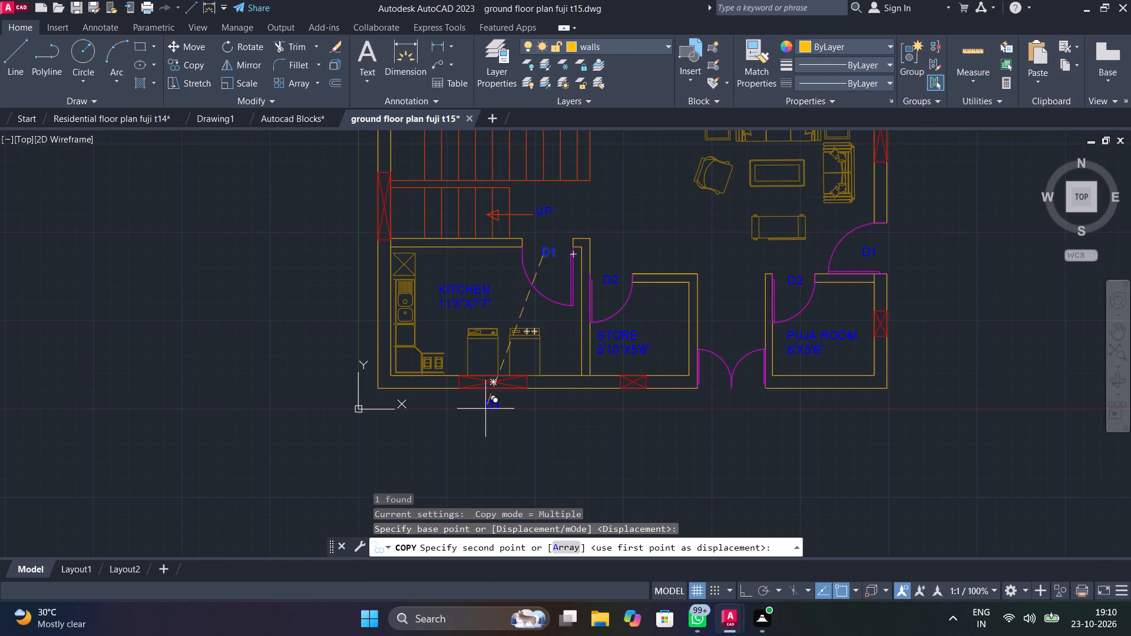
scroll(485, 409, "up", 4)
left_click(462, 387)
key("Escape")
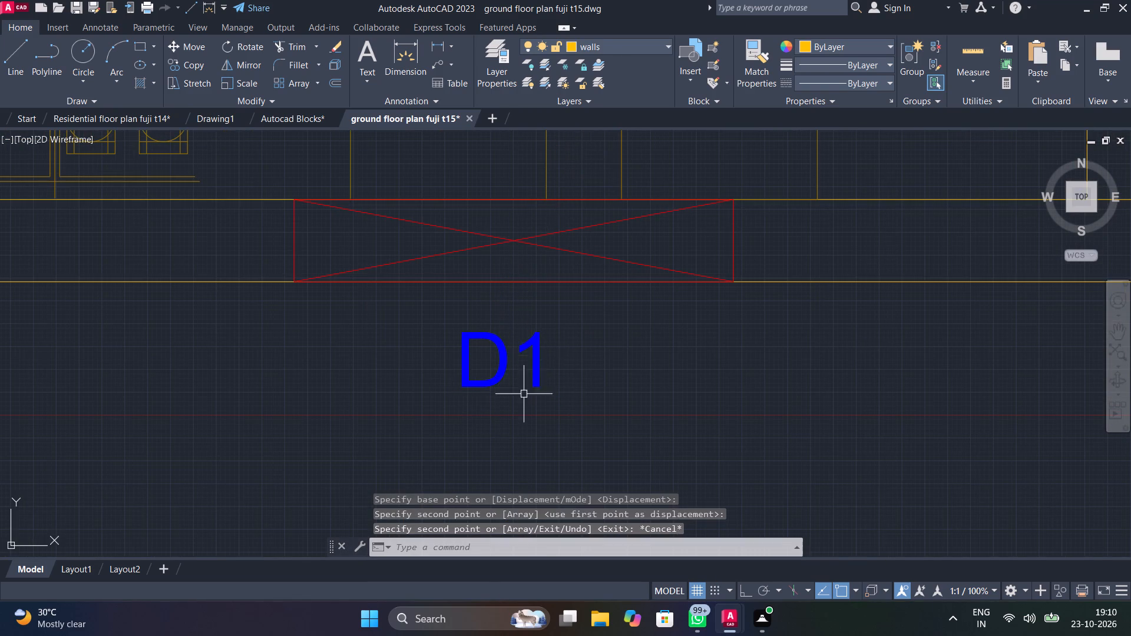
Change the copied label below the kitchen window to W.
double_click(505, 372)
key("Right")
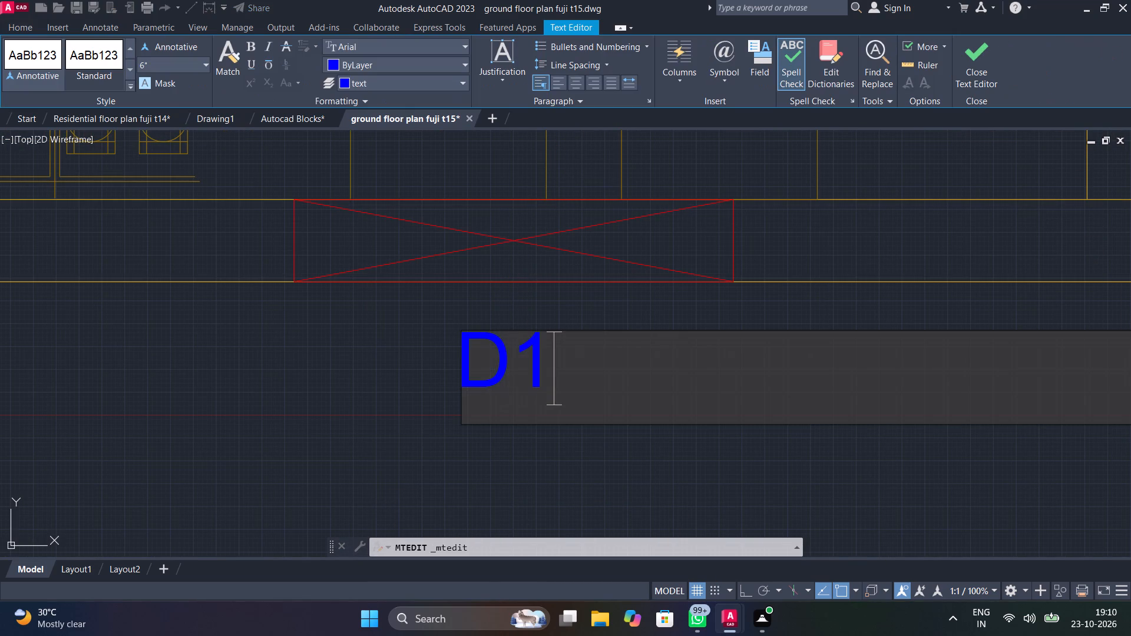
key("BackSpace")
key("BackSpace")
key("w")
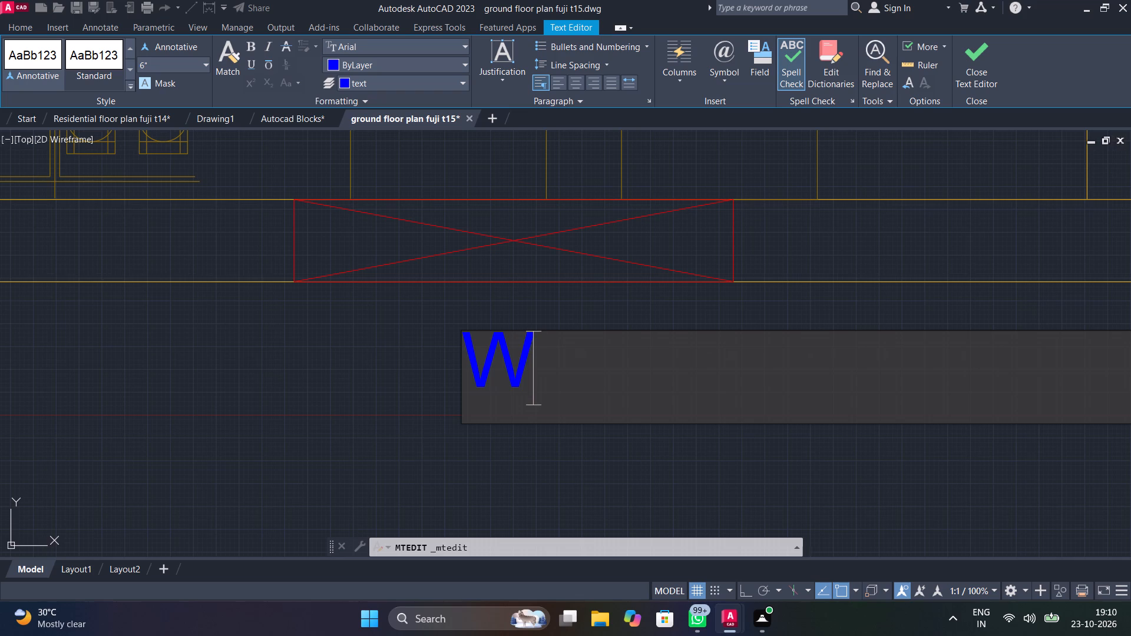
key("Escape")
left_click(729, 238)
left_click(634, 306)
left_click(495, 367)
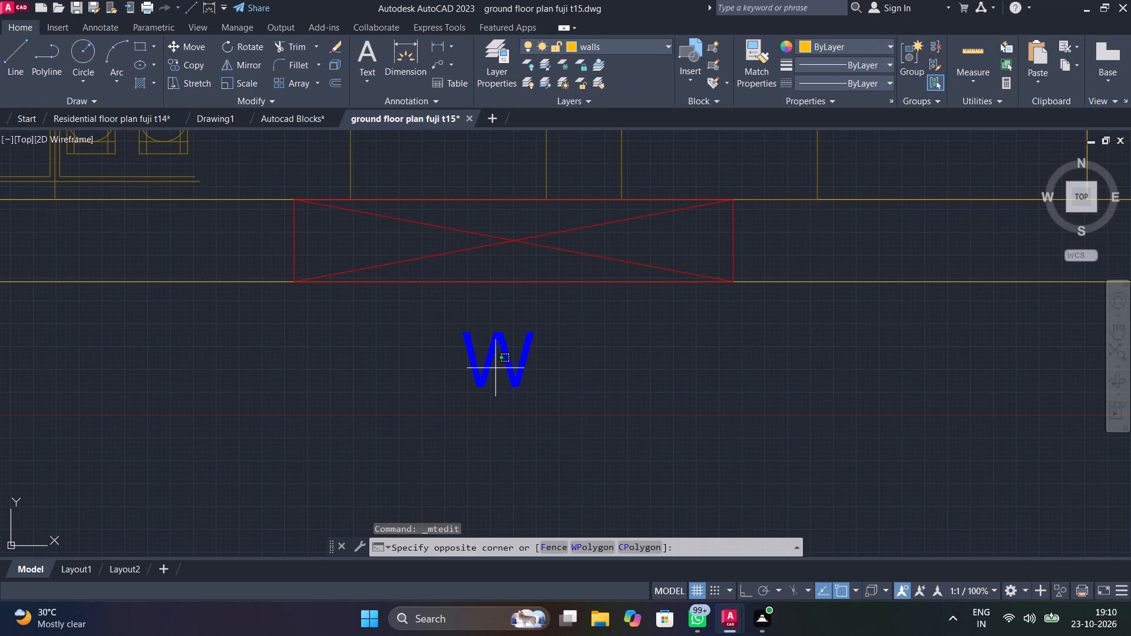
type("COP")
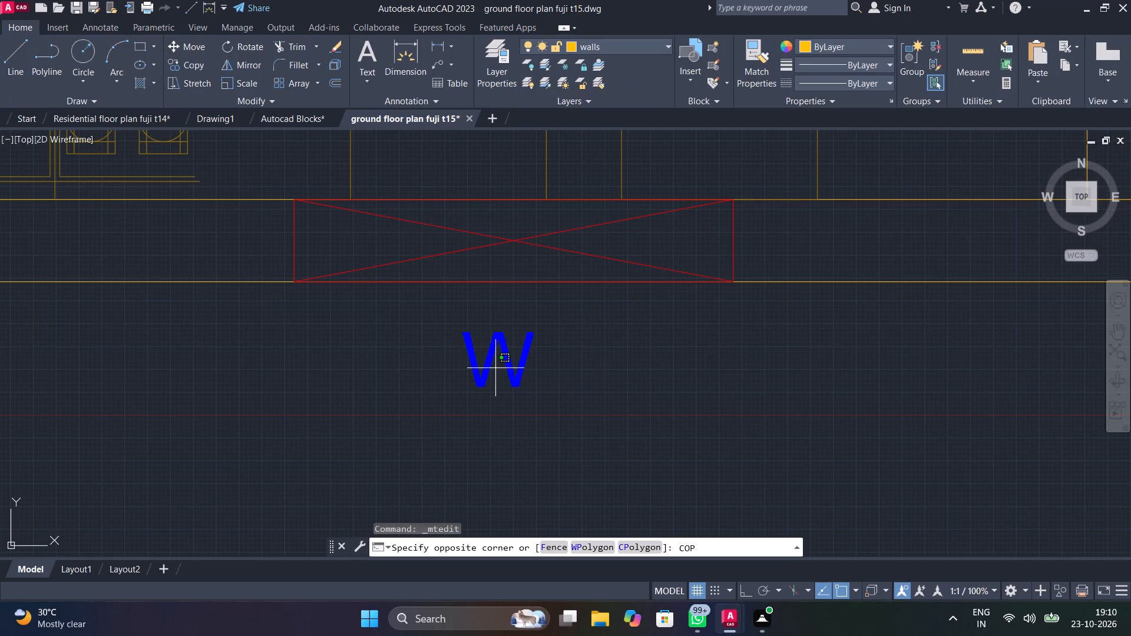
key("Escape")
Copy the W label outside the three west wall windows: the staircase, the middle bedroom and the north-west bedroom.
left_click(512, 370)
type("COP")
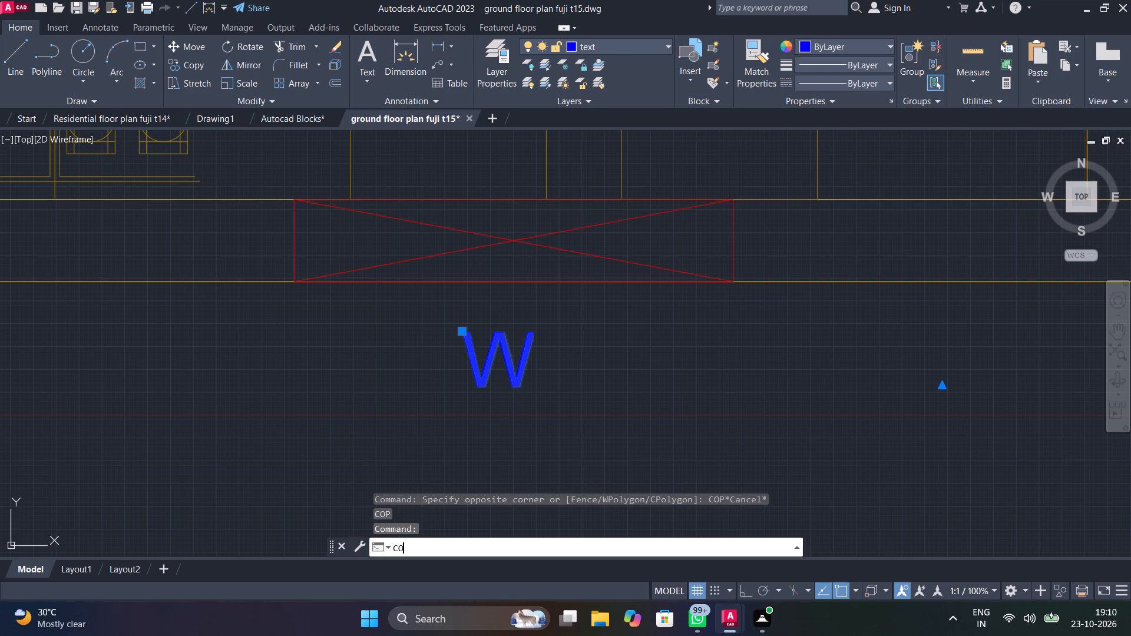
left_click(414, 403)
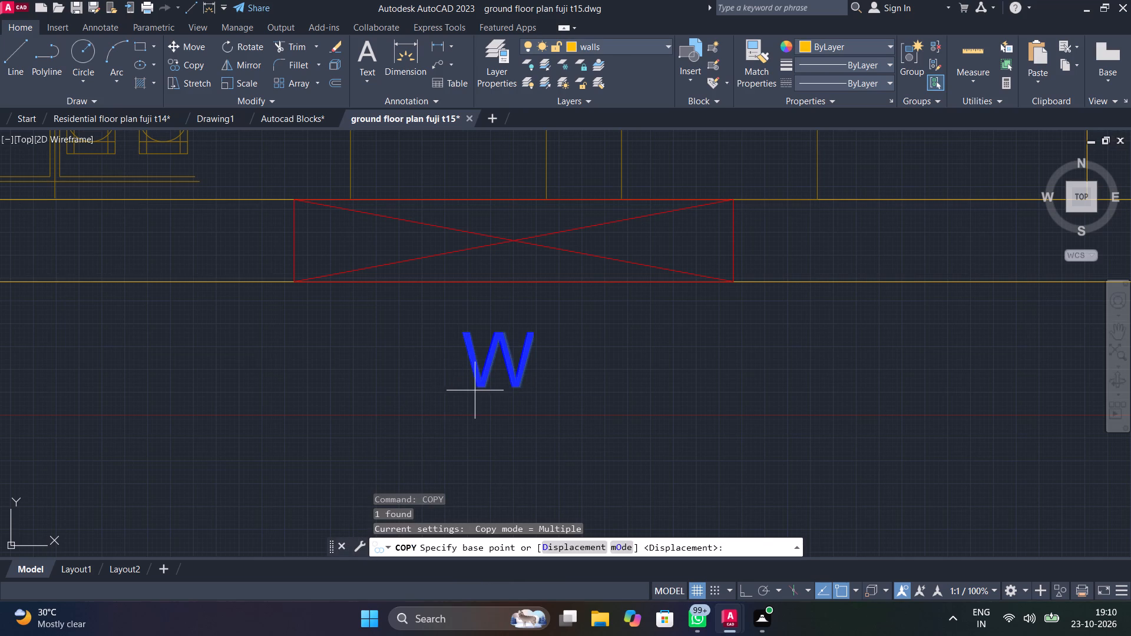
left_click(476, 390)
scroll(409, 408, "down", 5)
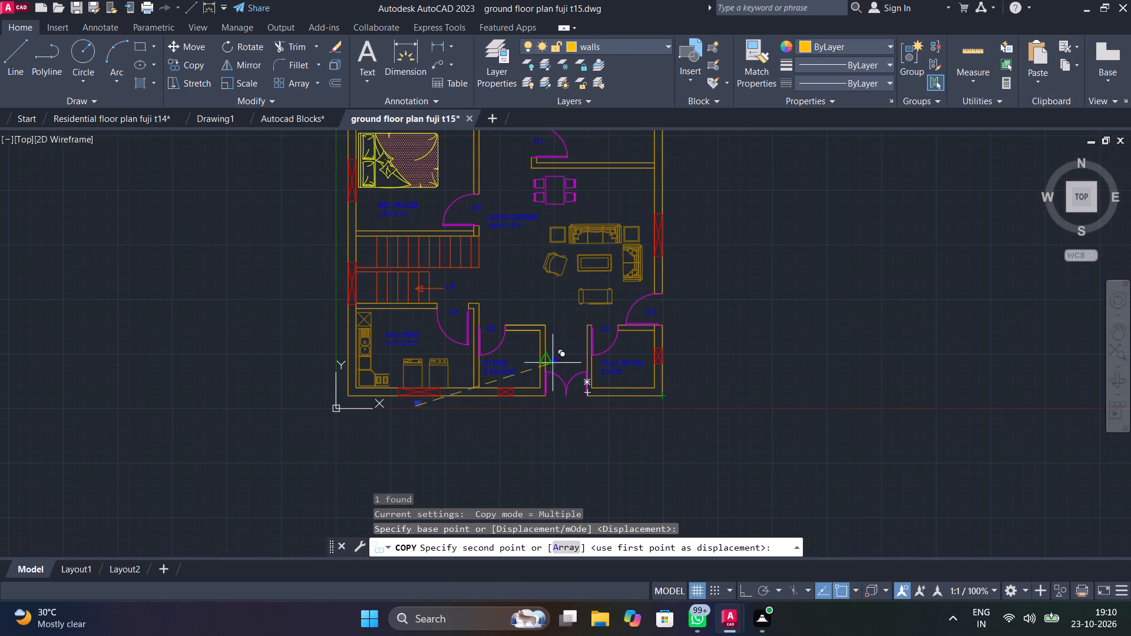
scroll(339, 292, "up", 4)
left_click(329, 287)
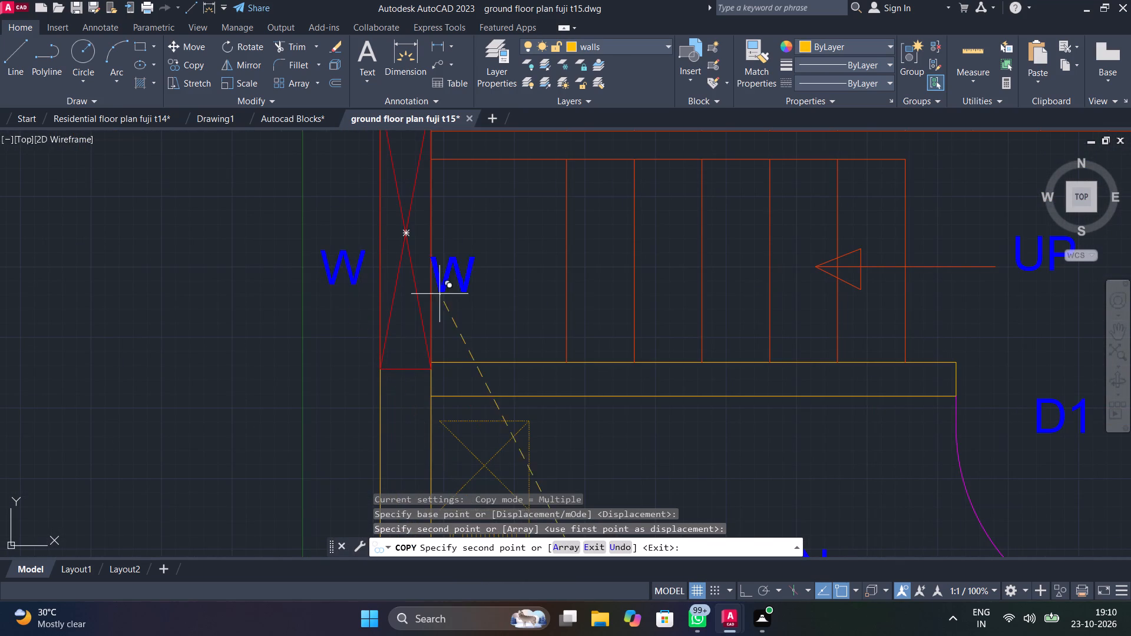
middle_click_drag(437, 300, 514, 535)
scroll(511, 515, "down", 4)
scroll(507, 356, "down", 4)
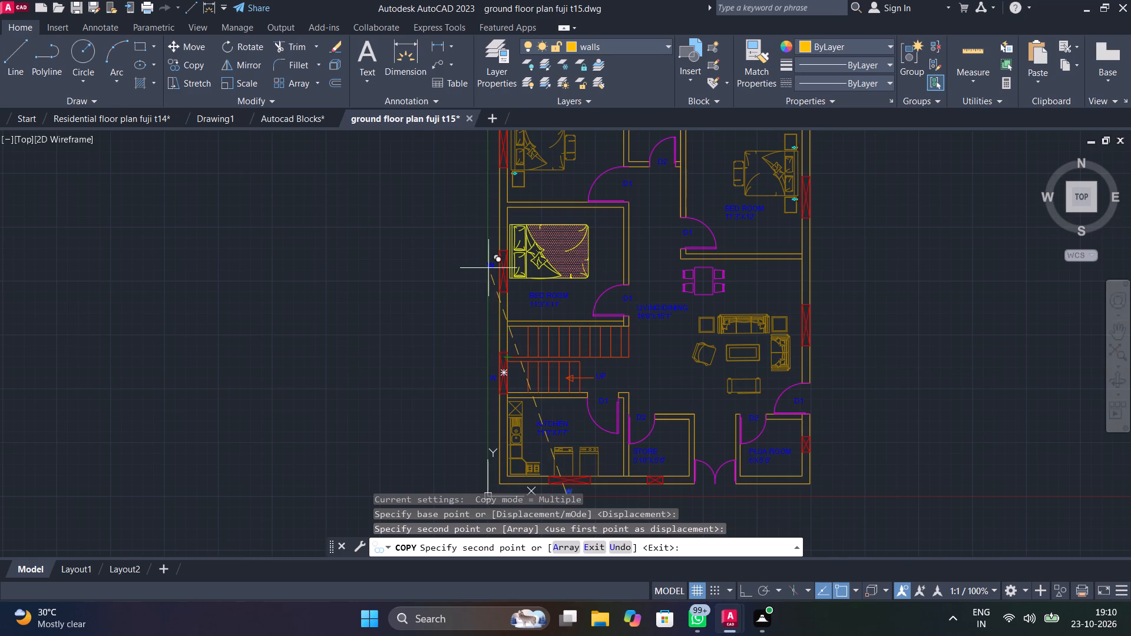
scroll(491, 269, "up", 4)
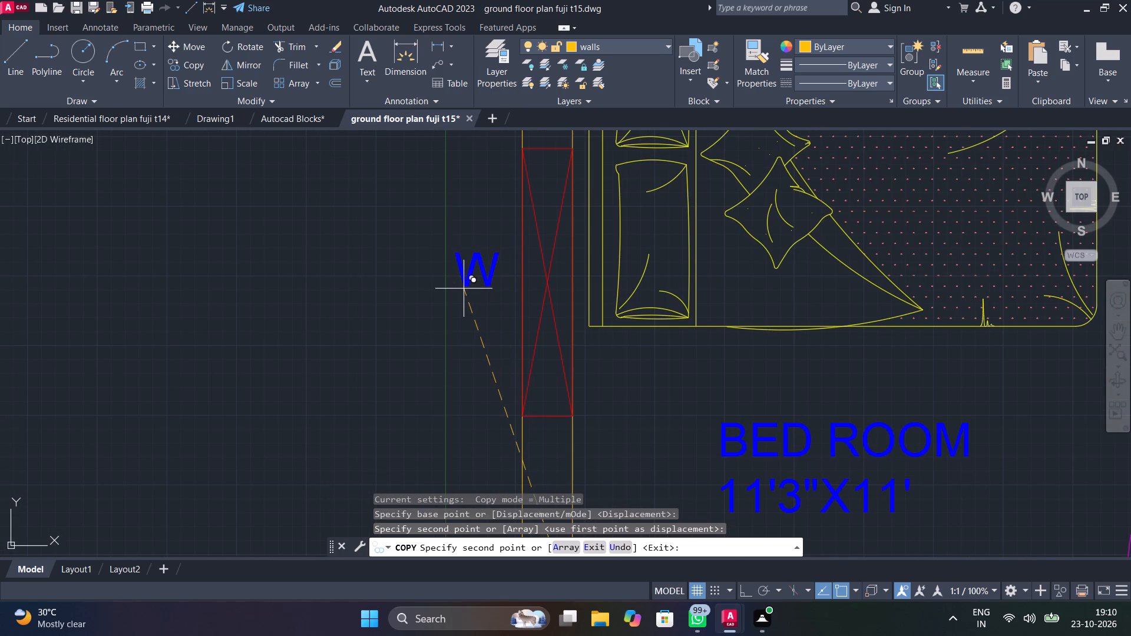
left_click(468, 290)
scroll(564, 245, "down", 4)
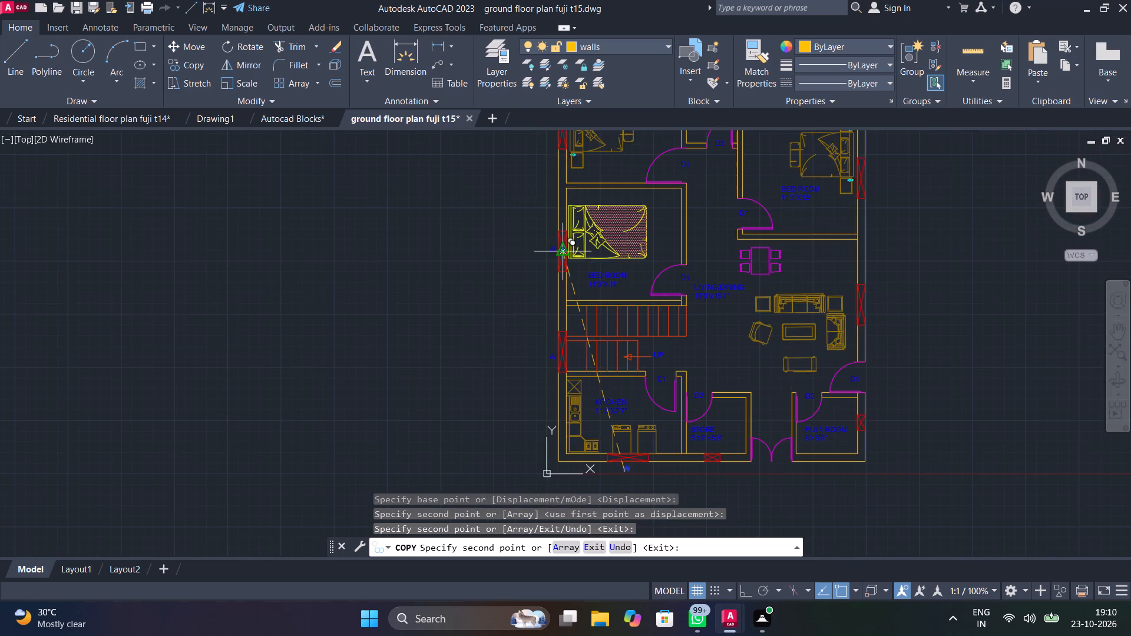
middle_click_drag(568, 254, 577, 419)
scroll(574, 302, "up", 4)
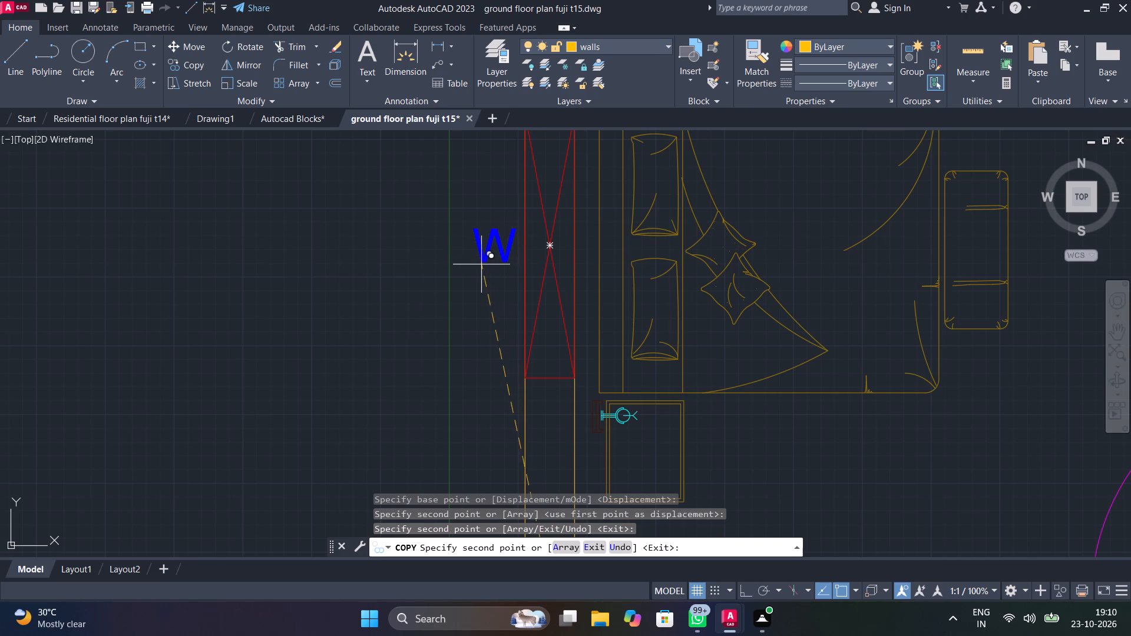
left_click(481, 263)
Place another W label copy just outside the north-west bedroom's north window.
scroll(567, 284, "down", 4)
middle_click_drag(645, 269, 593, 387)
scroll(581, 312, "up", 4)
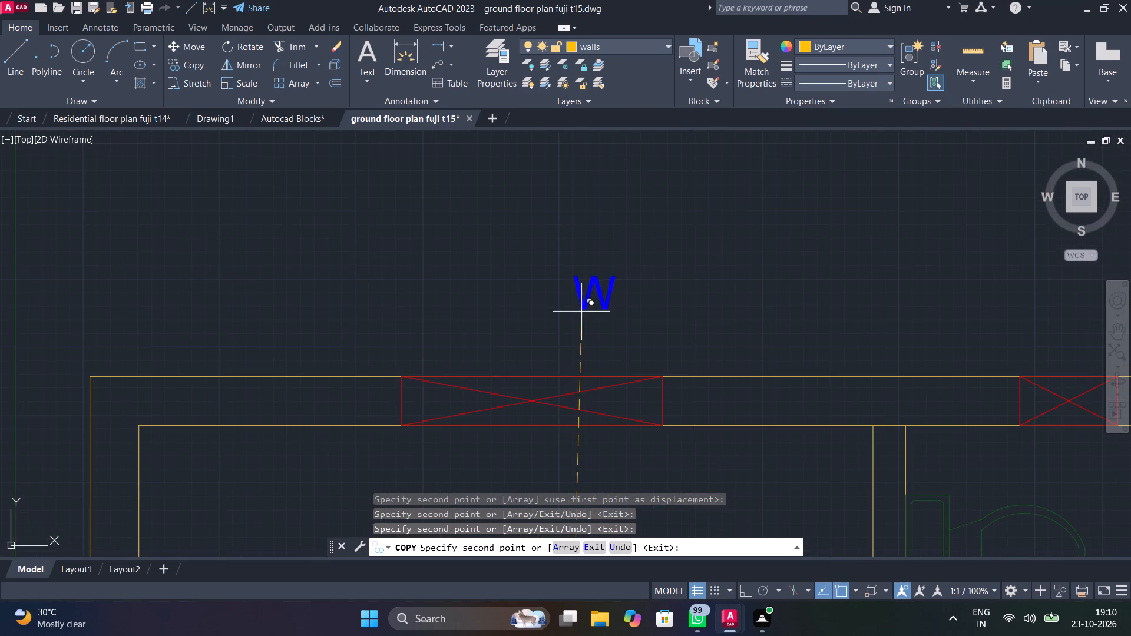
left_click(515, 355)
Place W label copies outside the east wall windows of the east bedroom and the living room, and end the copying.
scroll(593, 356, "down", 4)
scroll(666, 363, "down", 1)
middle_click_drag(666, 363, 495, 243)
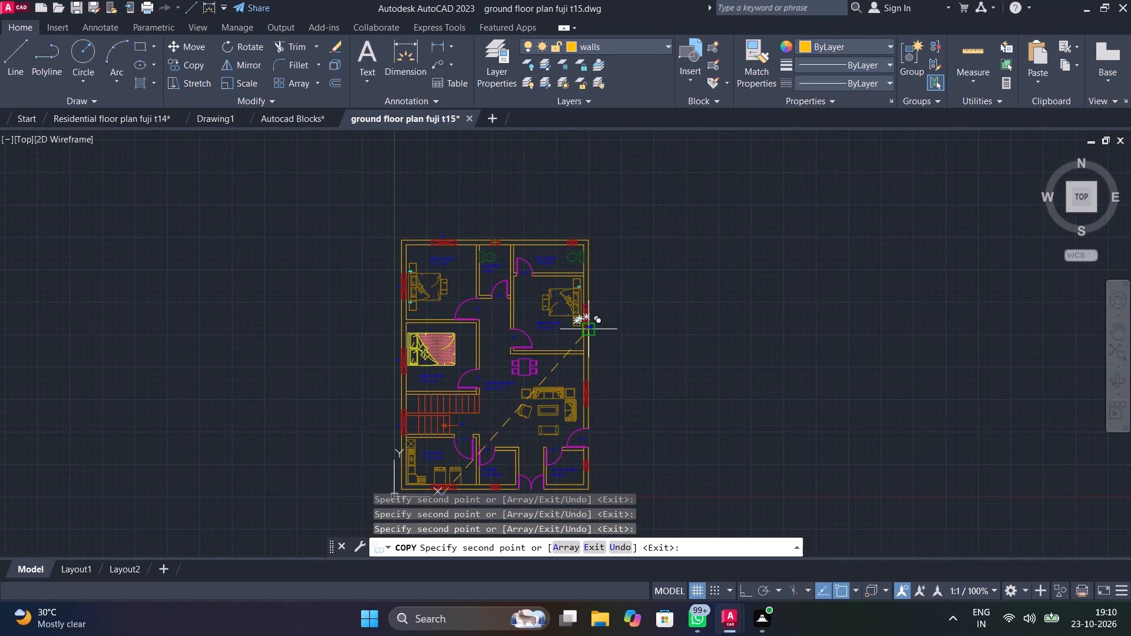
scroll(591, 323, "up", 3)
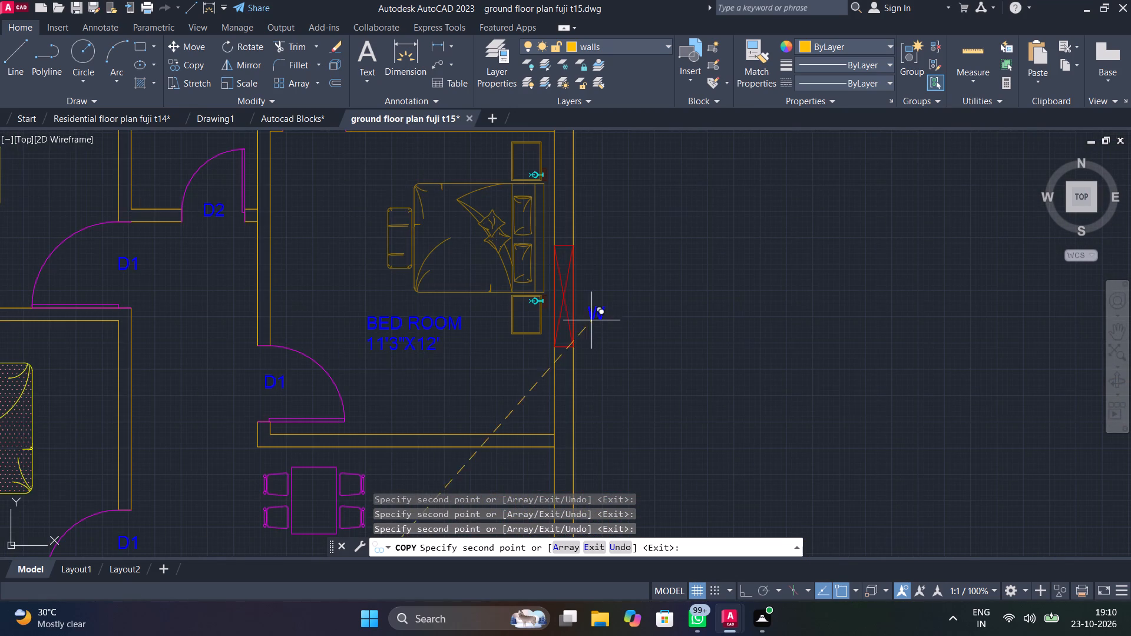
left_click(588, 301)
middle_click_drag(606, 344, 571, 140)
scroll(581, 169, "down", 1)
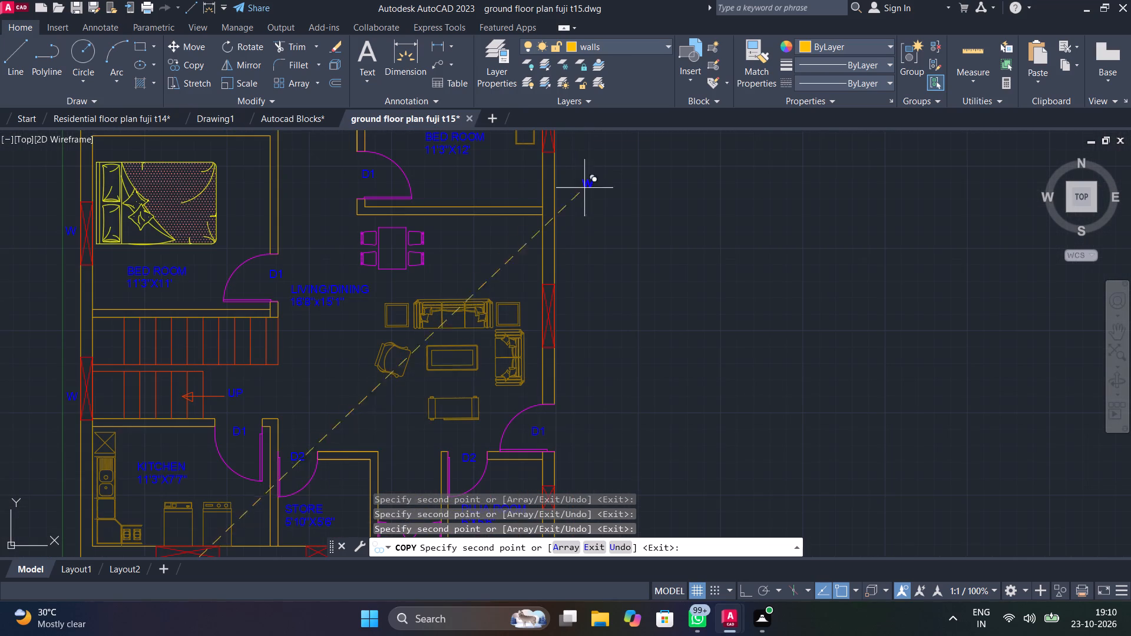
scroll(561, 313, "up", 4)
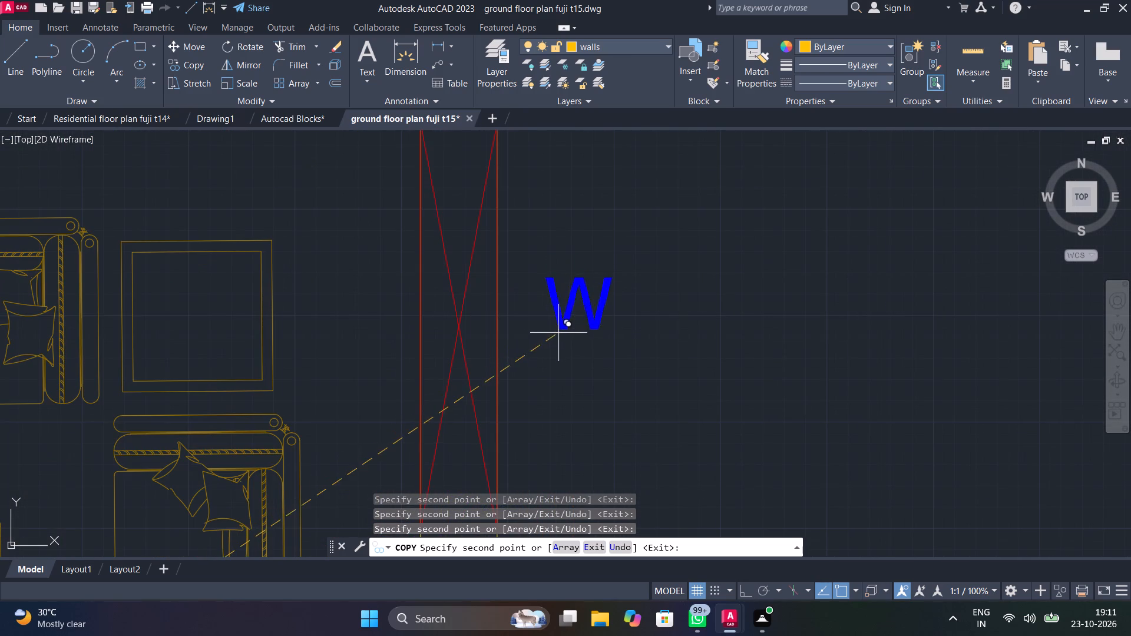
left_click(556, 337)
scroll(577, 350, "down", 5)
middle_click_drag(607, 377, 616, 205)
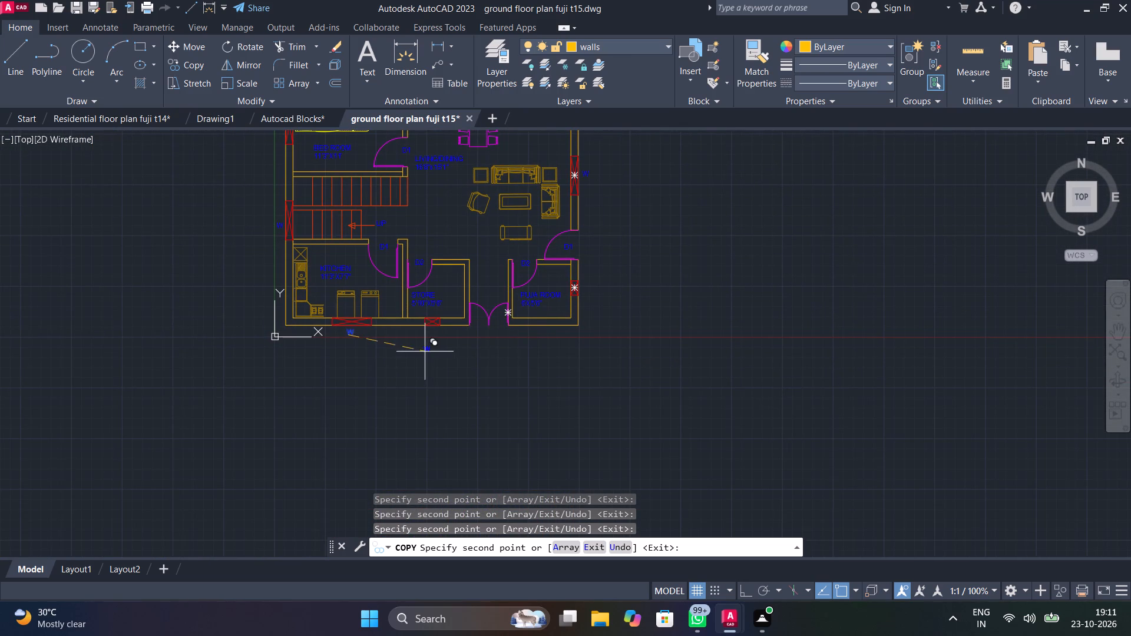
middle_click_drag(449, 363, 515, 554)
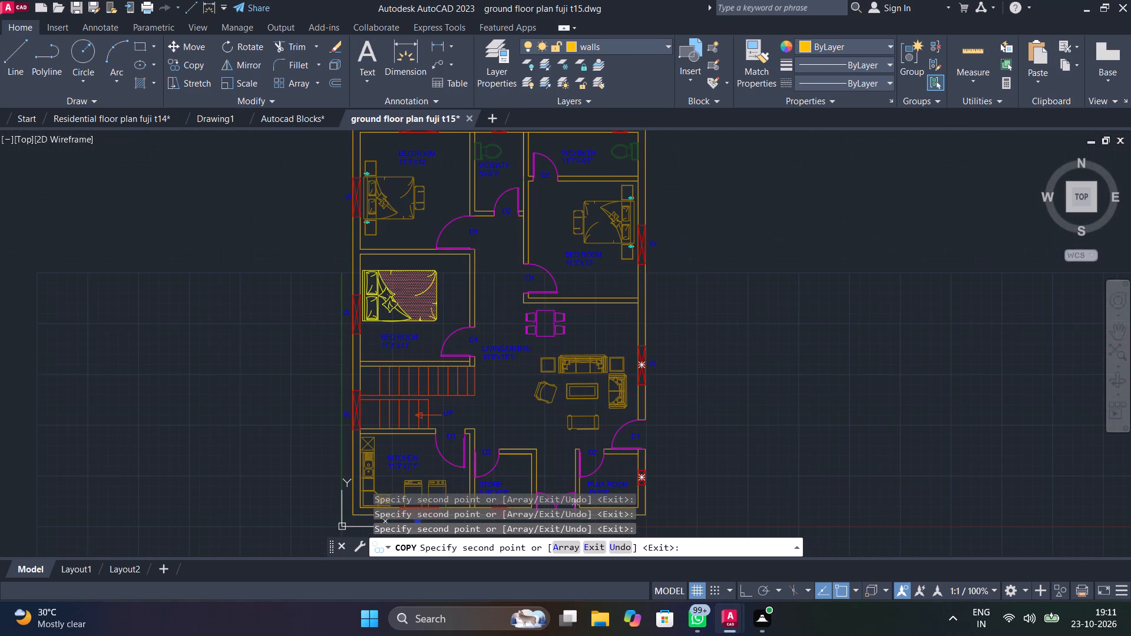
middle_click_drag(515, 554, 515, 554)
scroll(515, 554, "down", 1)
key("Escape")
Copy the W label of the north-west bedroom's north window to just outside the adjacent WC/bath's small north opening.
middle_click_drag(458, 208, 478, 389)
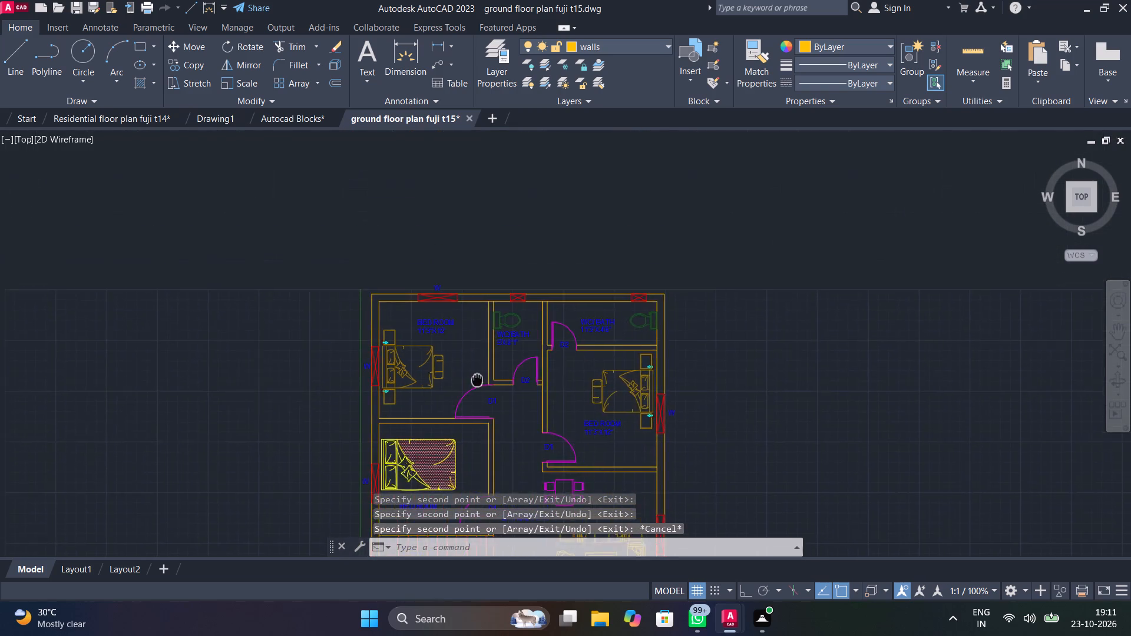
middle_click_drag(478, 389, 479, 445)
scroll(406, 353, "up", 3)
left_click(527, 373)
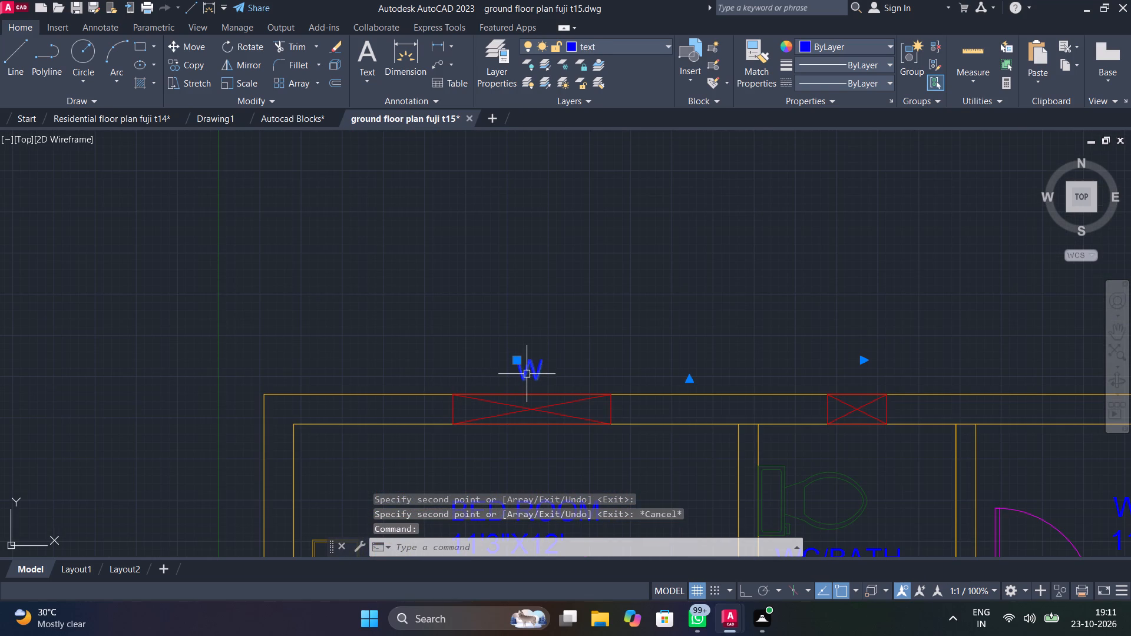
type("COP")
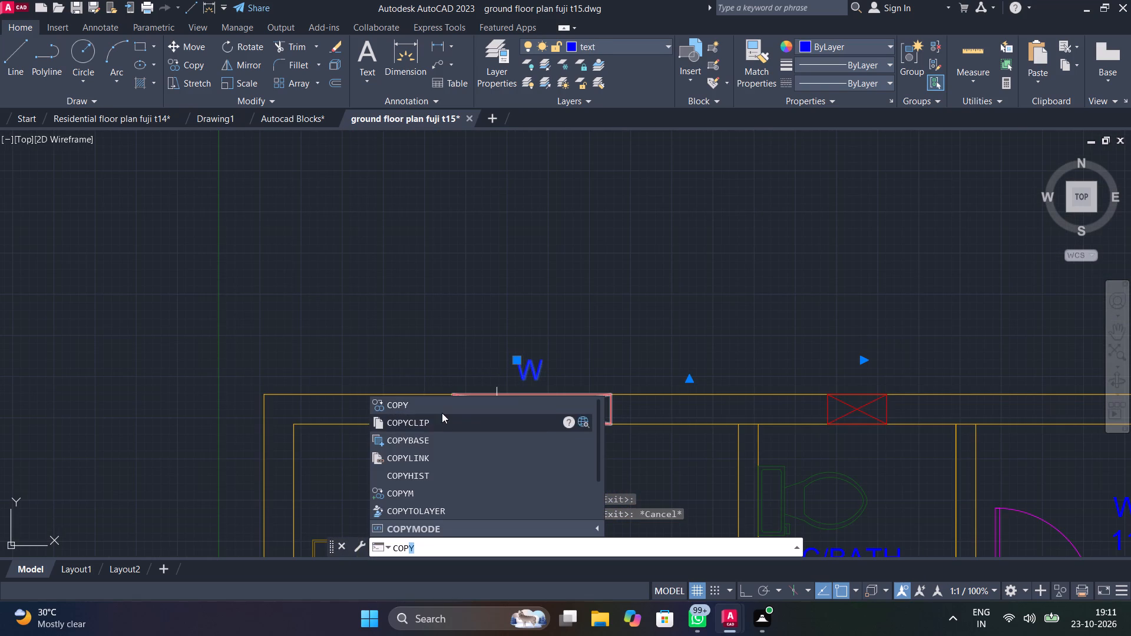
left_click(442, 410)
left_click(520, 381)
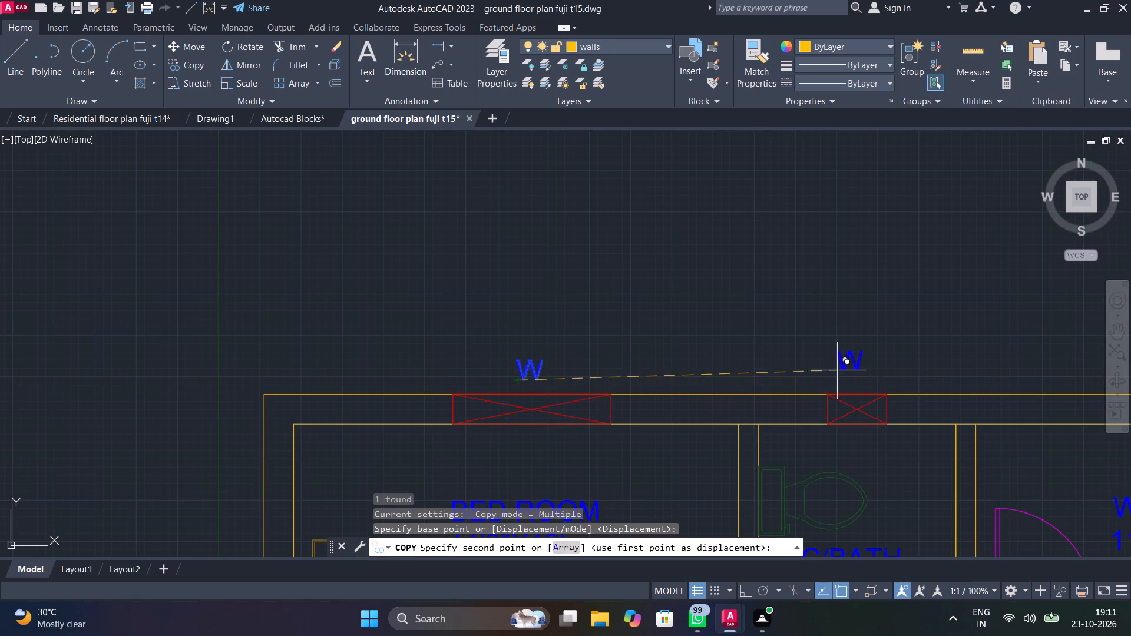
left_click(844, 378)
key("Escape")
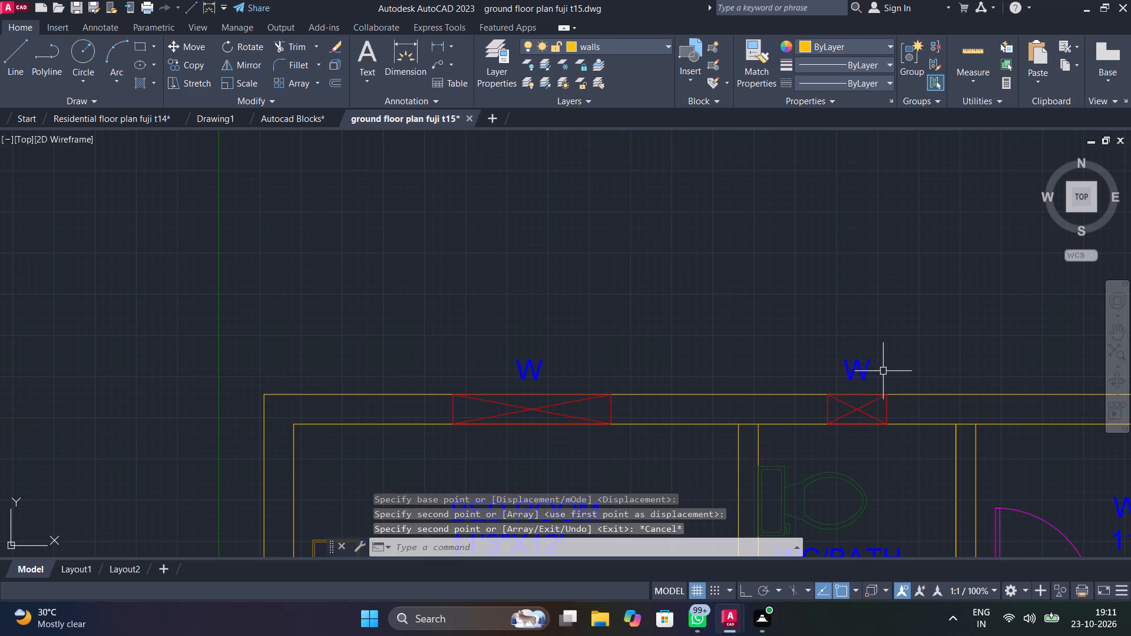
Change the label above the WC/bath's small north opening to V.
double_click(863, 375)
key("BackSpace")
key("BackSpace")
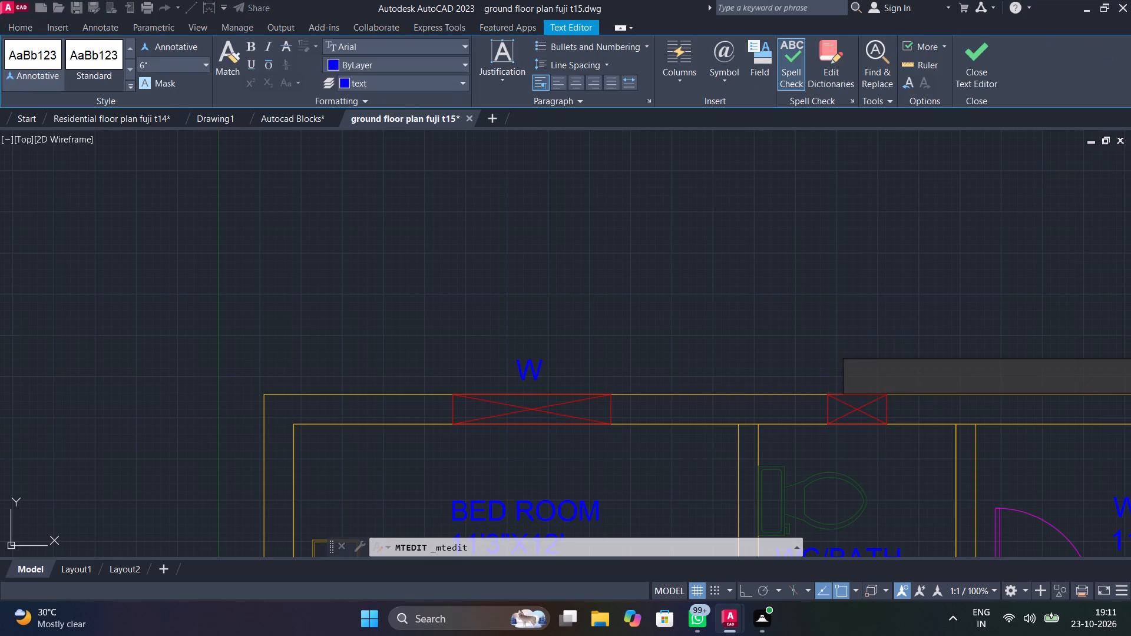
type("V")
key("space")
left_click(882, 350)
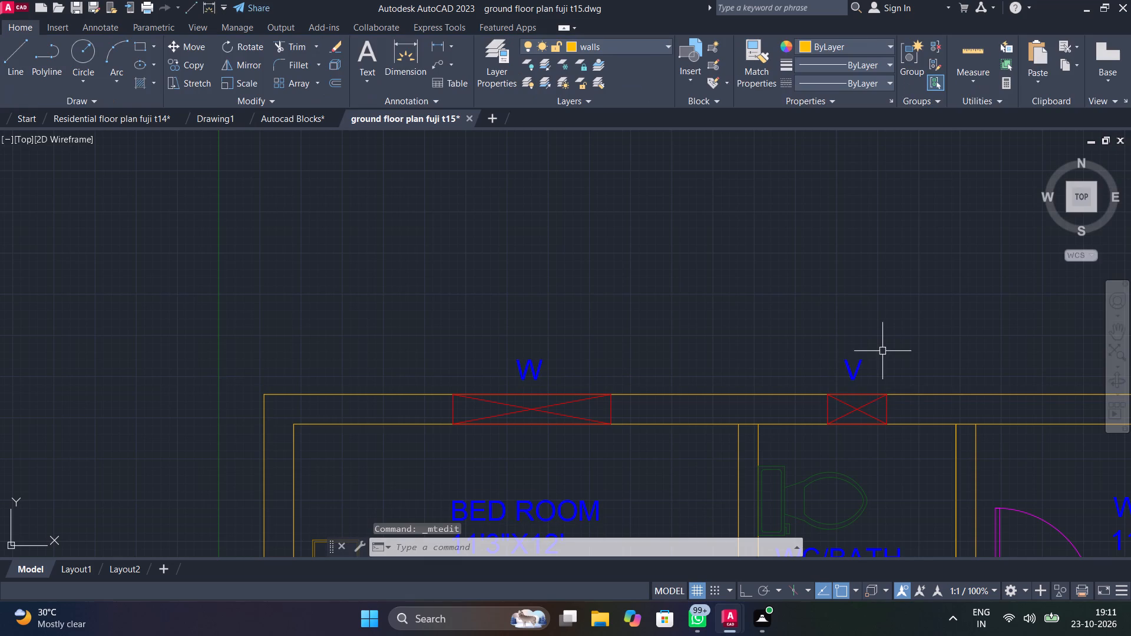
Copy the V label to just outside the small north opening of the north-east WC/bath, and end the copying.
left_click(858, 368)
type("COP")
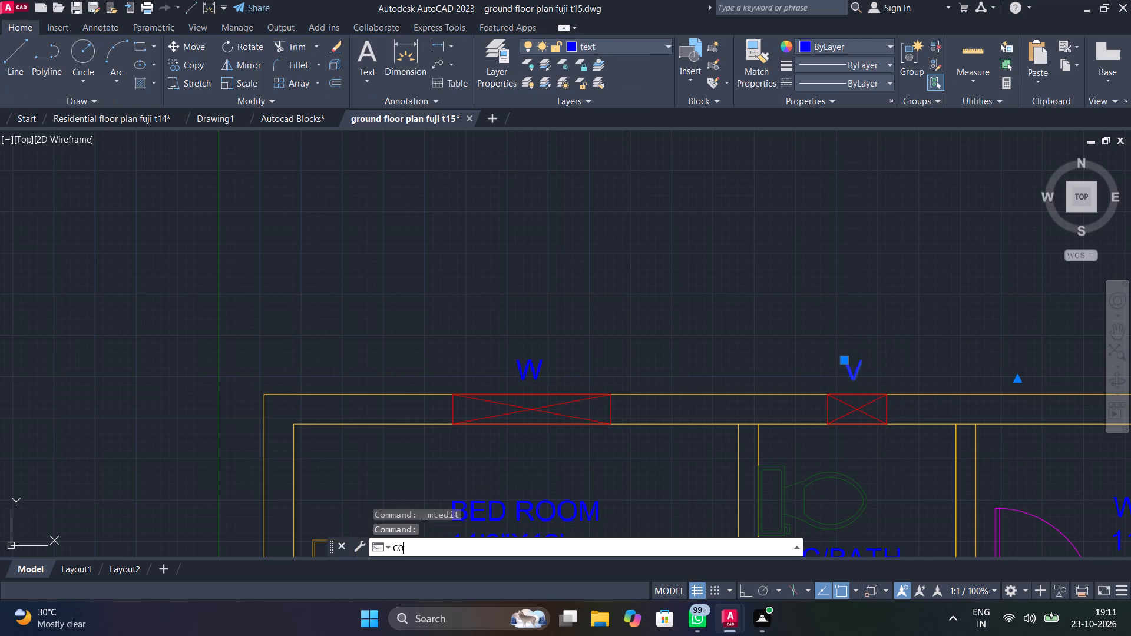
left_click(421, 403)
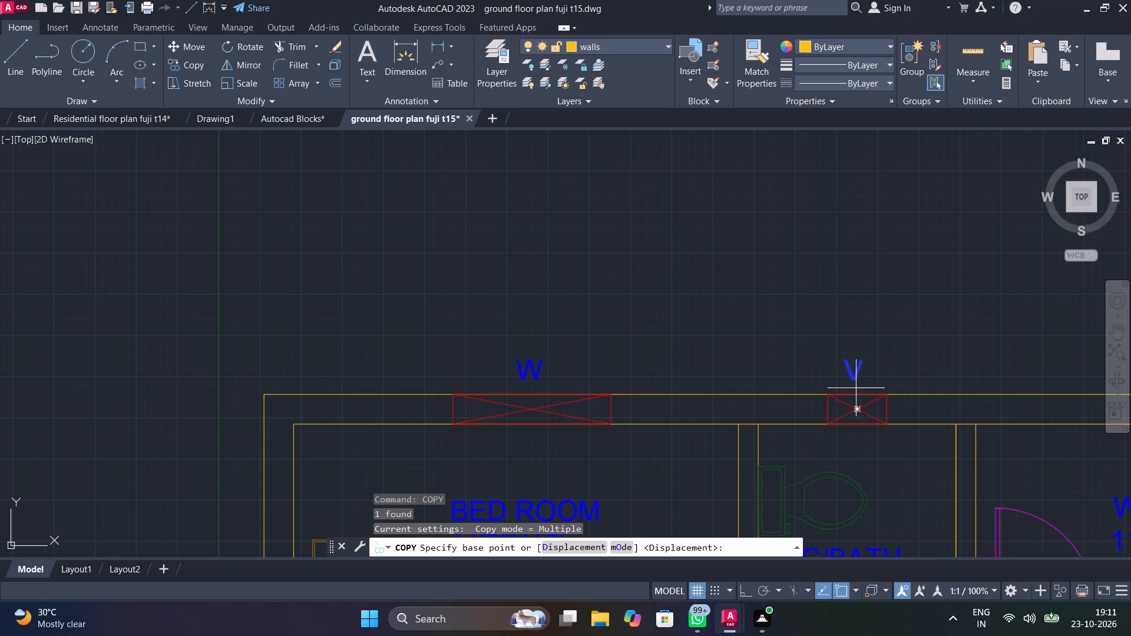
left_click(855, 380)
middle_click_drag(902, 380, 547, 353)
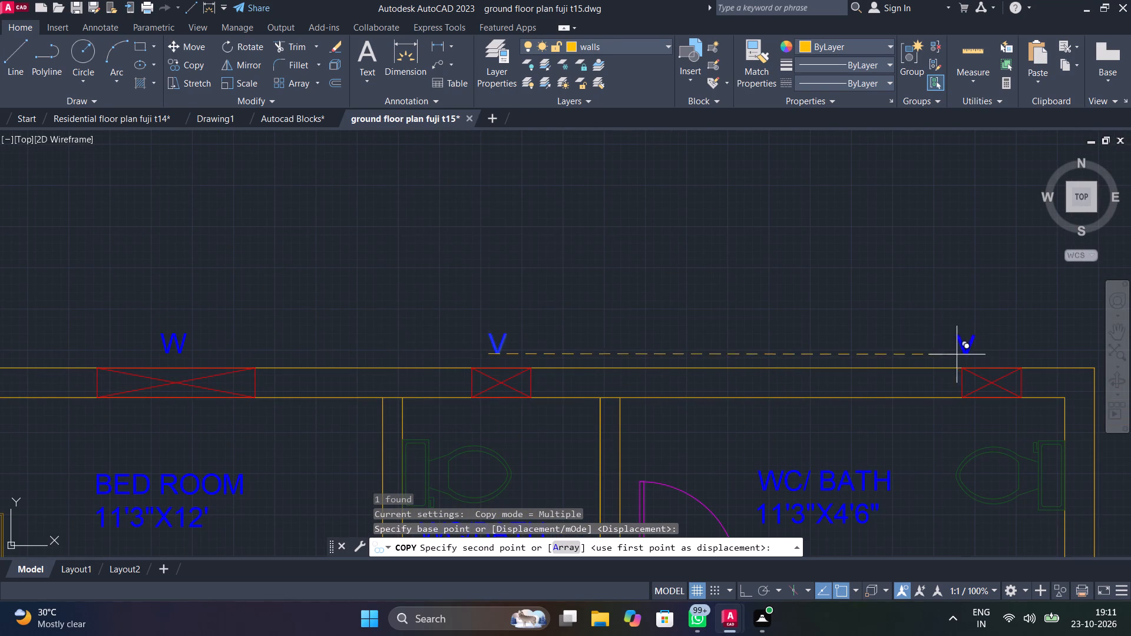
left_click(985, 353)
scroll(965, 386, "down", 4)
middle_click_drag(960, 434, 937, 403)
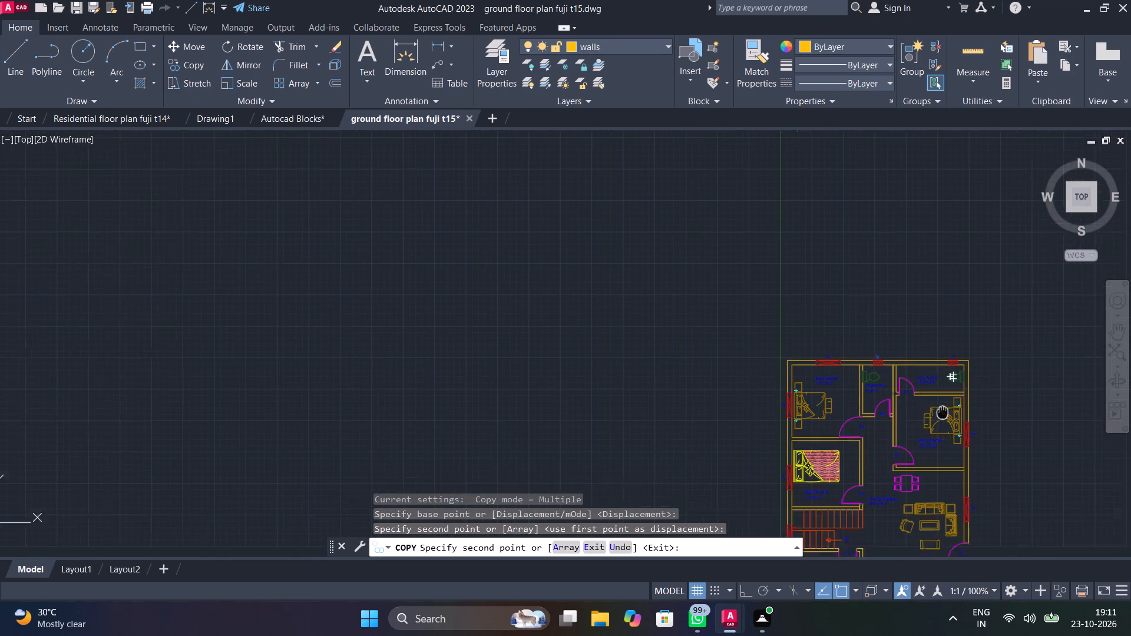
middle_click_drag(937, 403, 831, 277)
scroll(852, 458, "up", 4)
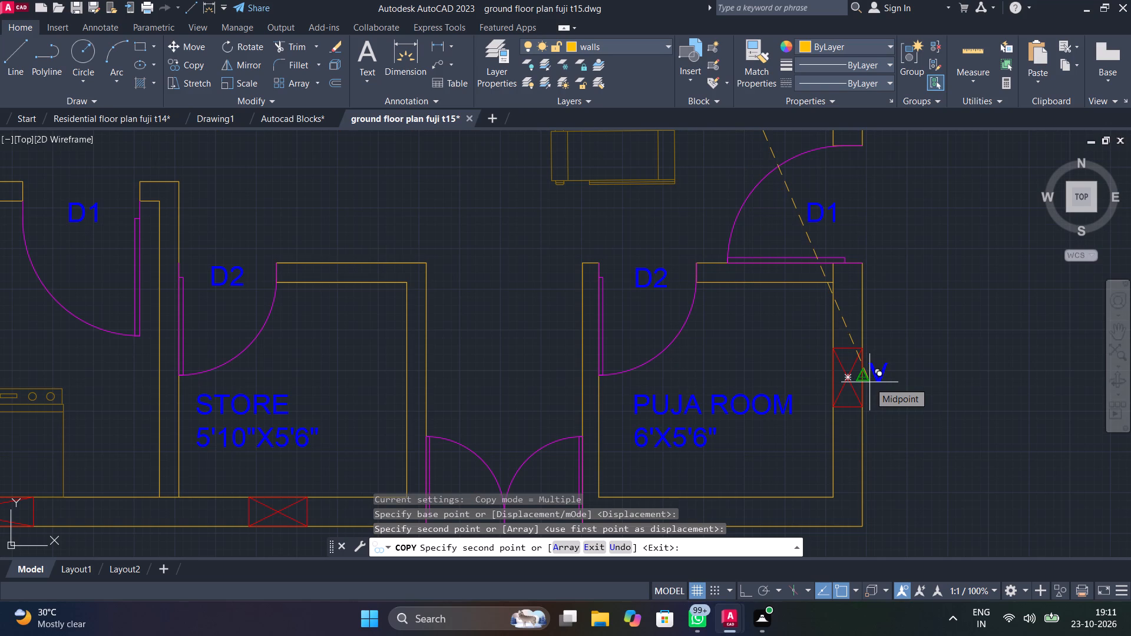
scroll(869, 382, "down", 1)
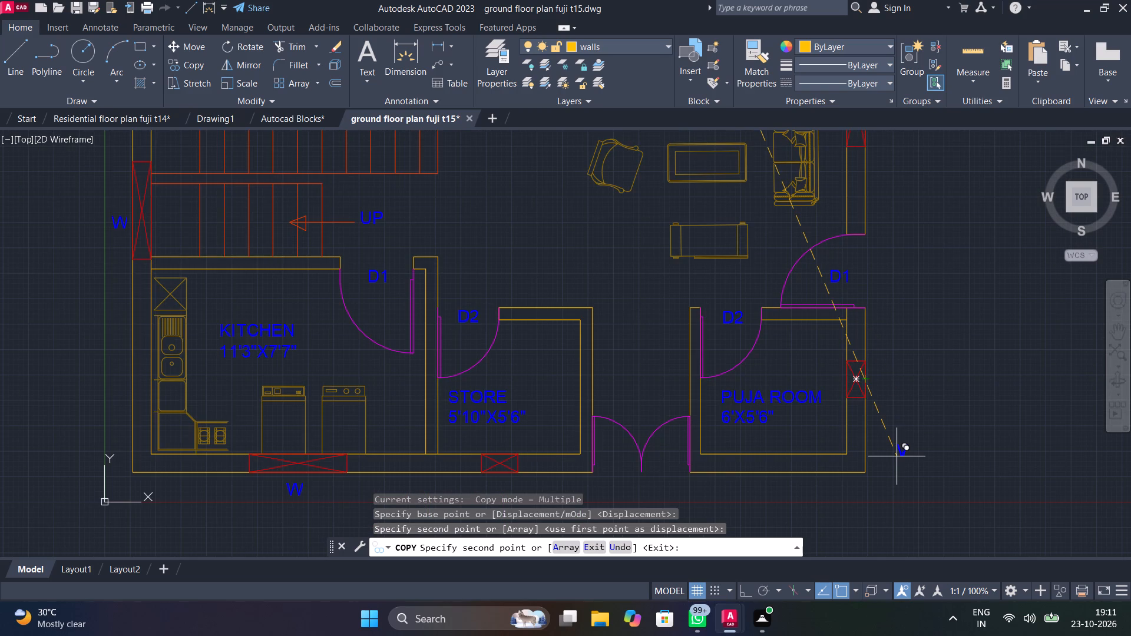
key("Escape")
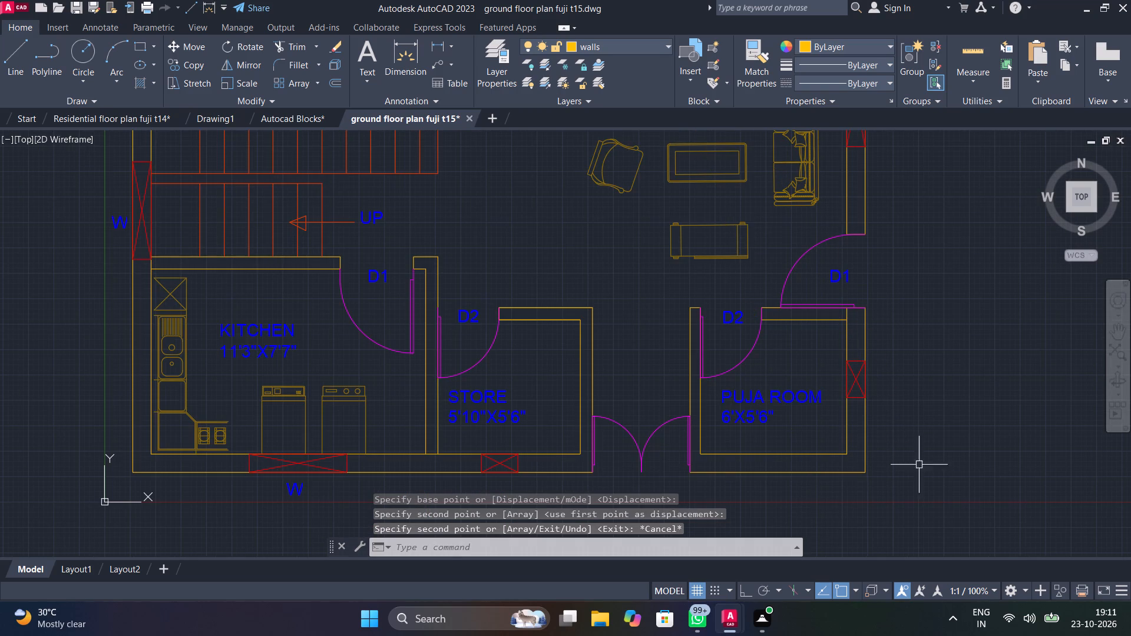
Copy the W label of the kitchen's south window to outside the store's south opening and the puja room's east opening.
middle_click_drag(934, 407, 829, 426)
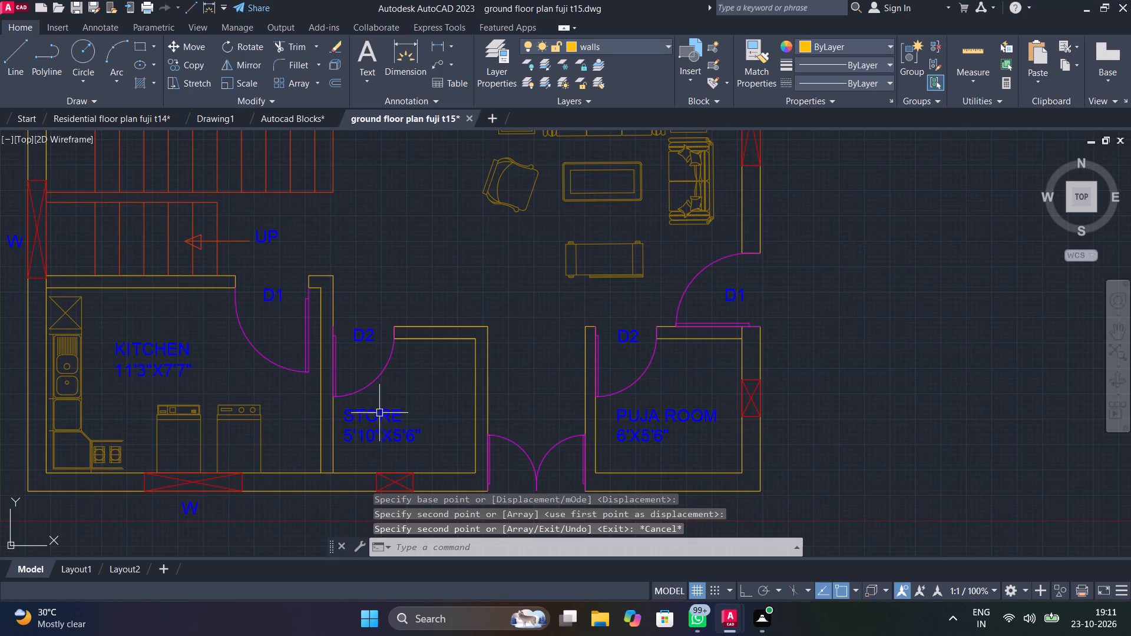
left_click(181, 509)
middle_click_drag(282, 481, 282, 481)
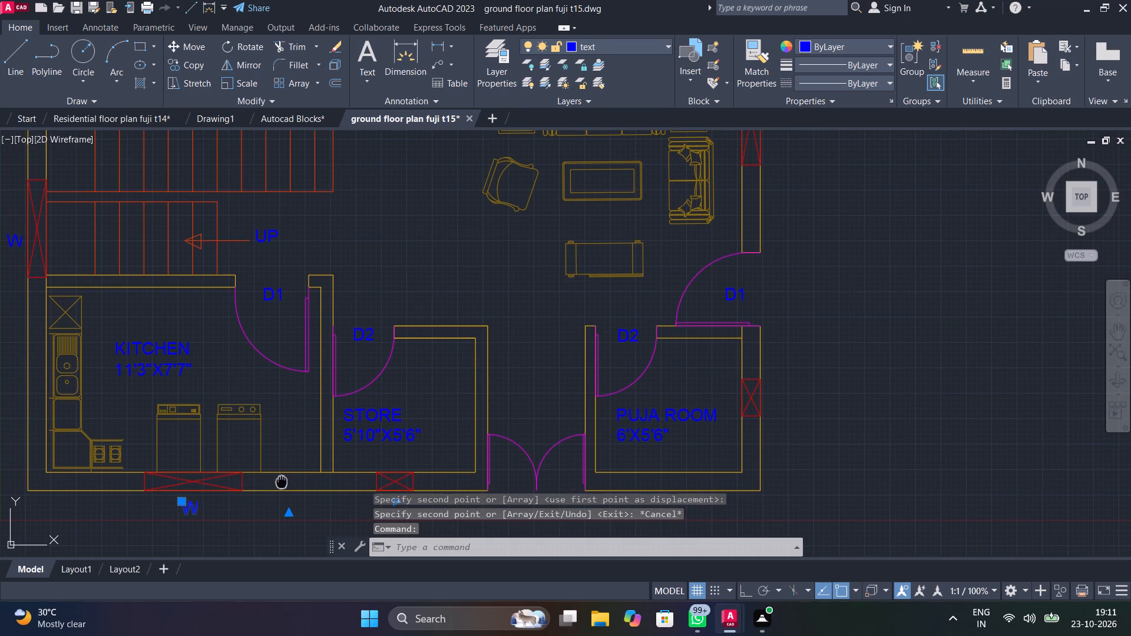
middle_click_drag(282, 481, 363, 286)
scroll(363, 287, "up", 1)
type("COP")
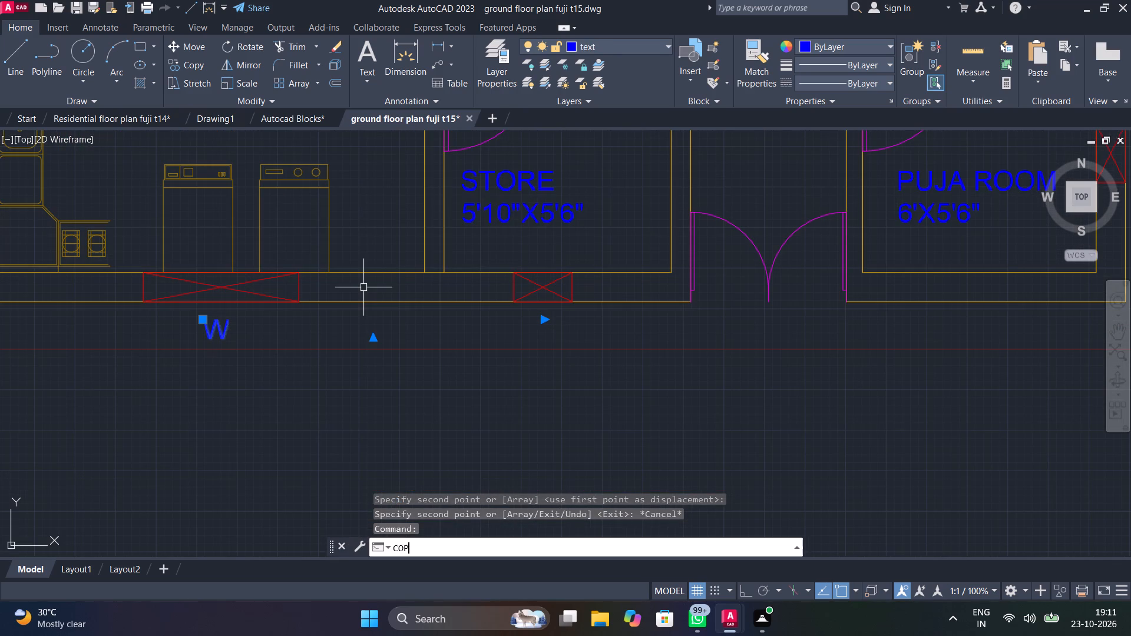
left_click(422, 406)
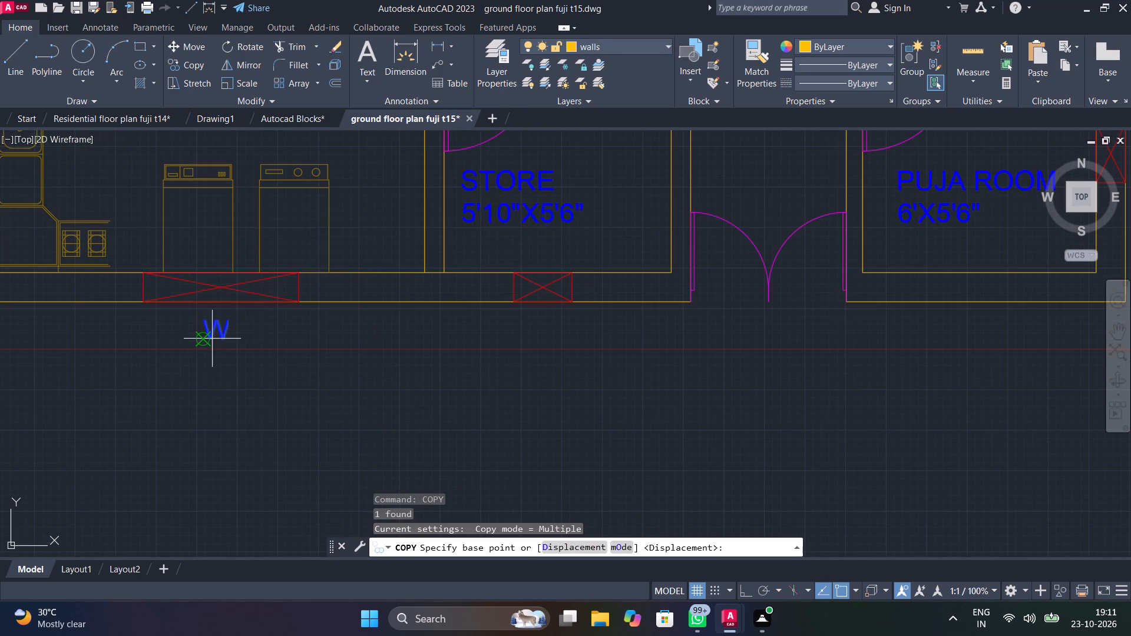
left_click(212, 337)
left_click(530, 336)
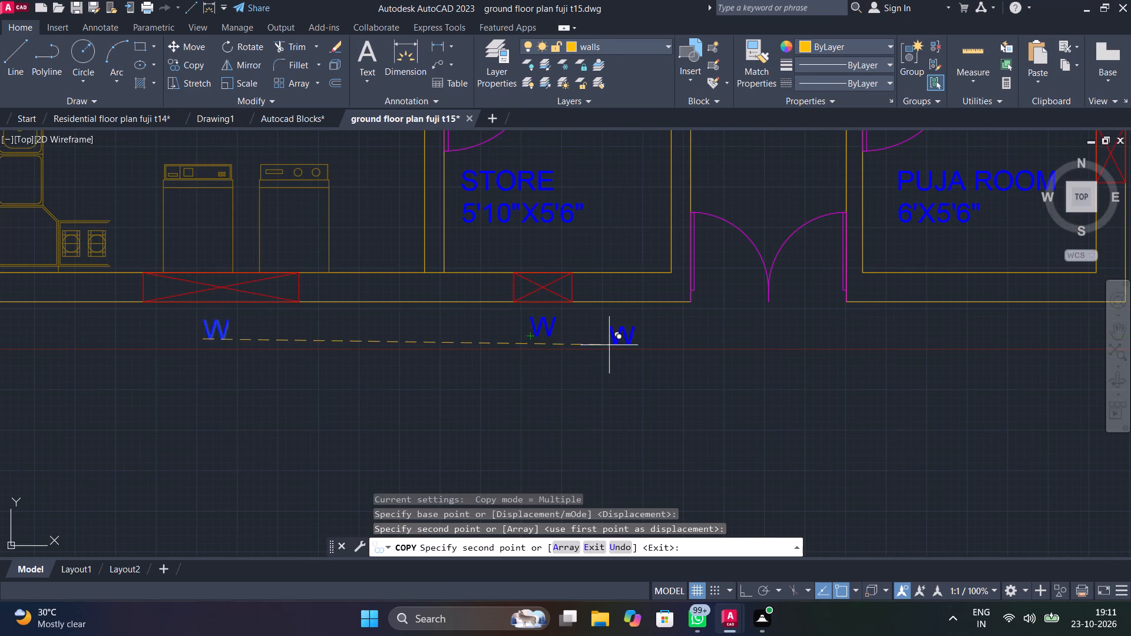
middle_click_drag(610, 344, 159, 416)
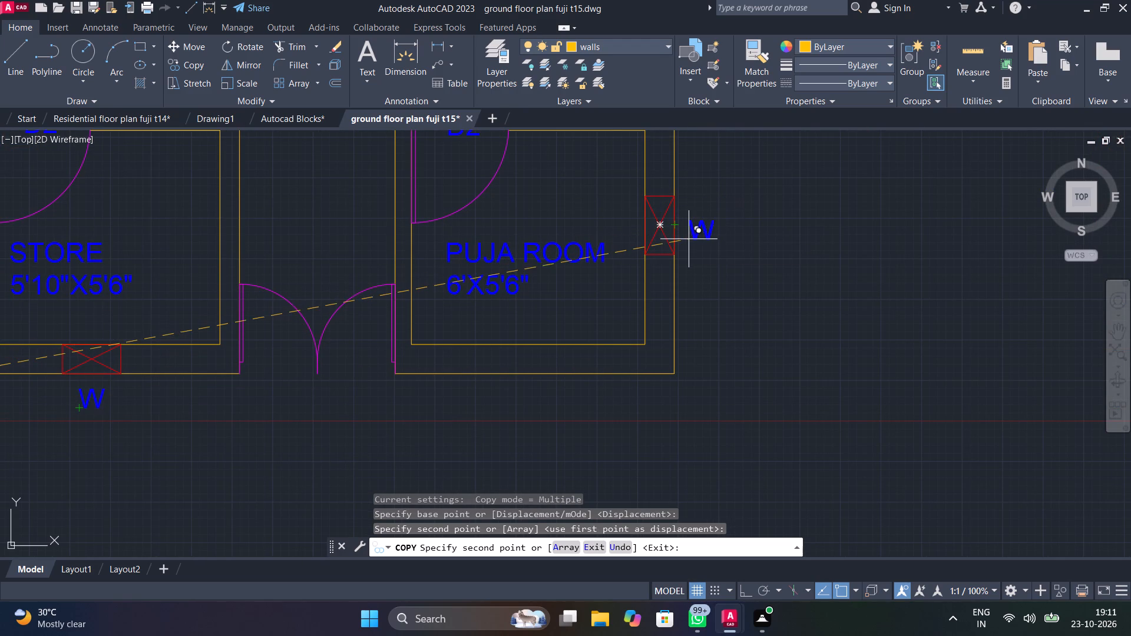
left_click(689, 236)
scroll(778, 317, "down", 5)
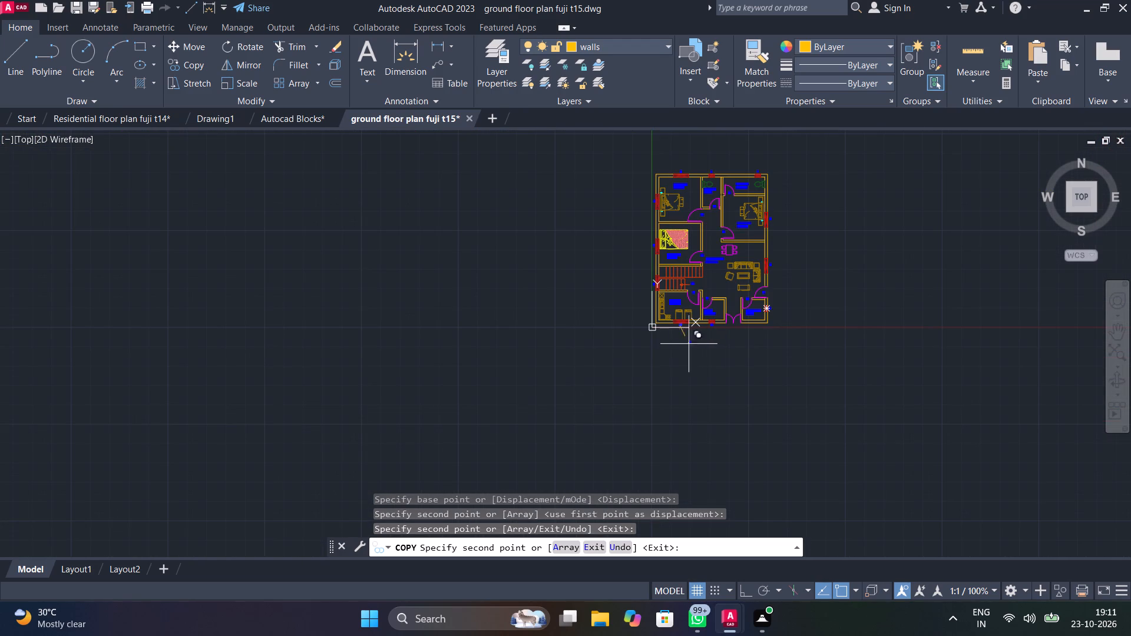
key("Escape")
Save the ground floor plan drawing.
scroll(750, 273, "up", 3)
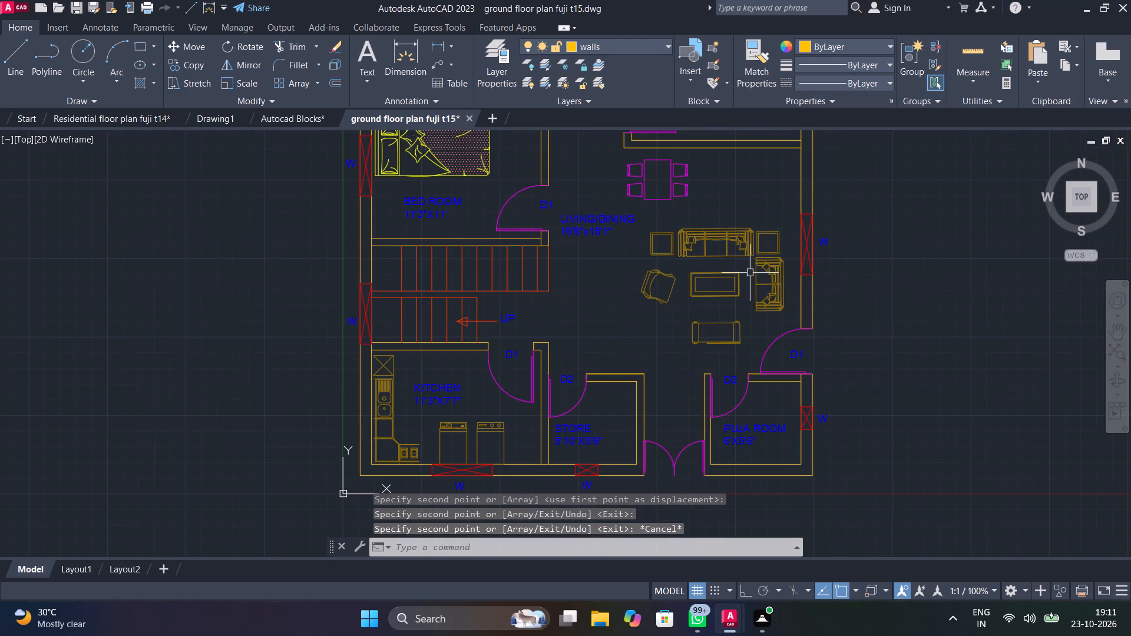
middle_click_drag(773, 296, 712, 545)
scroll(682, 365, "down", 1)
middle_click_drag(693, 392, 690, 260)
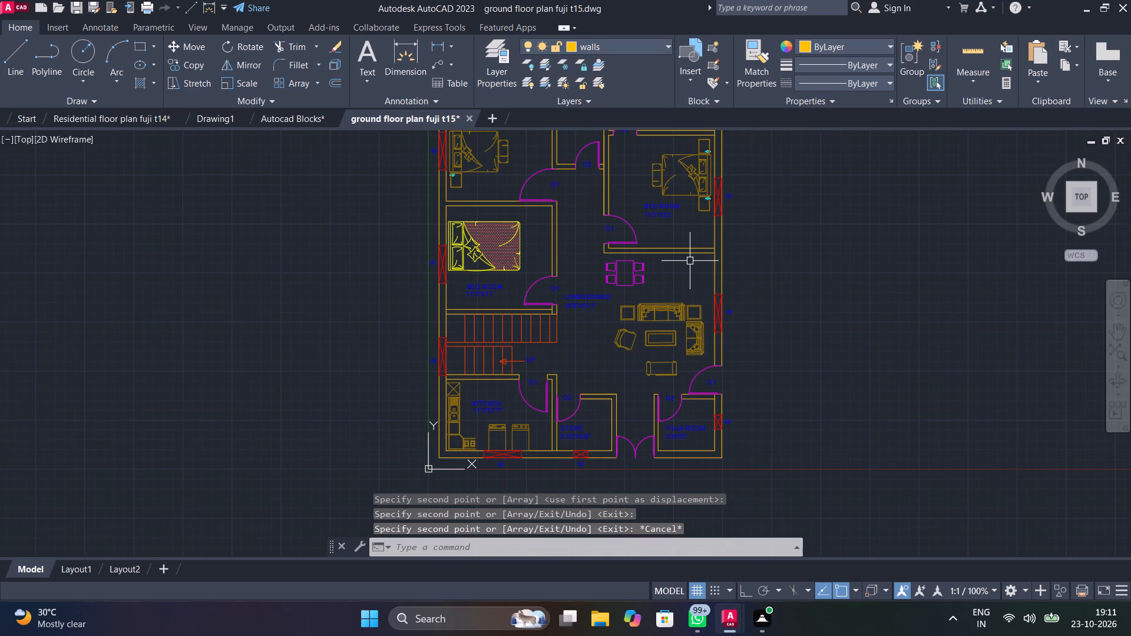
key("ctrl+s")
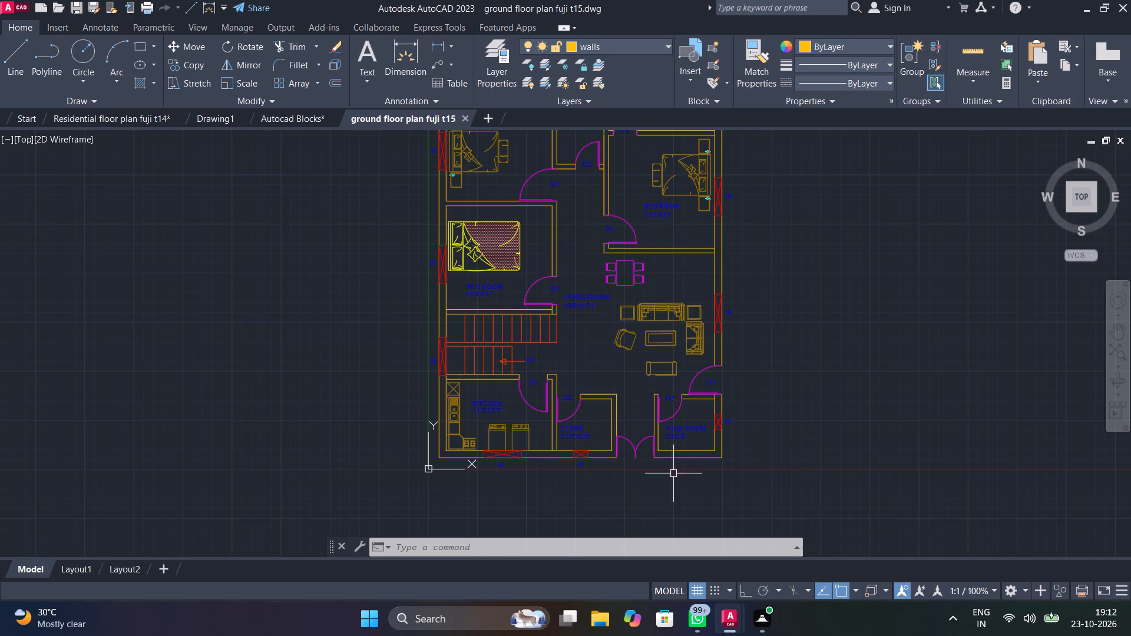
Offset the outer wall line south of the puja room outward by 8'.
middle_click_drag(673, 472, 696, 316)
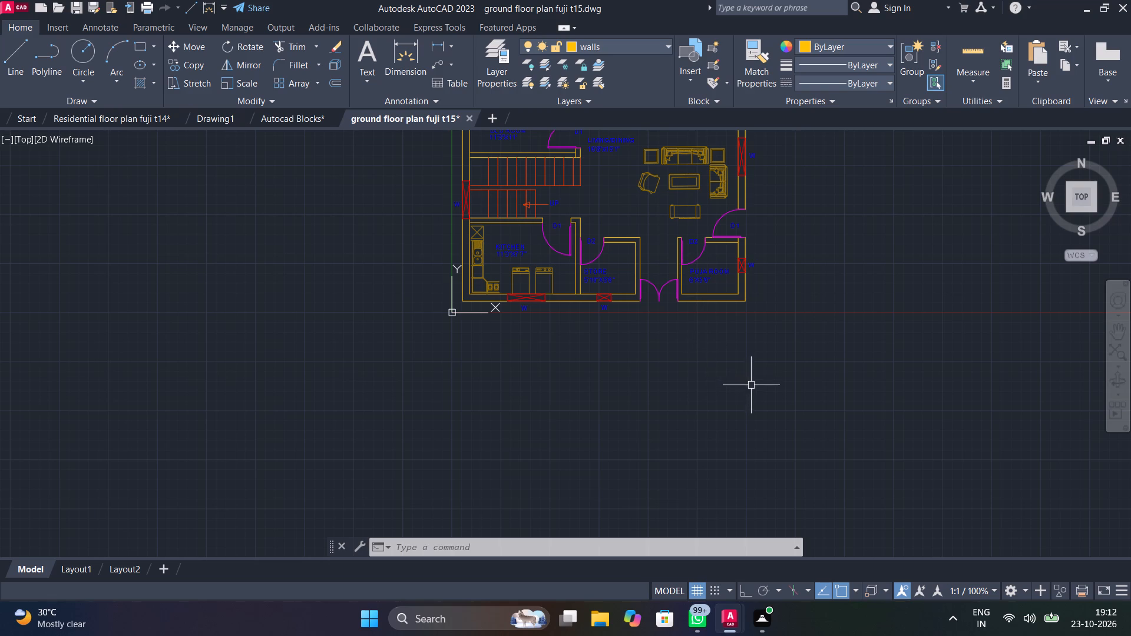
middle_click_drag(736, 342, 644, 305)
scroll(643, 278, "up", 2)
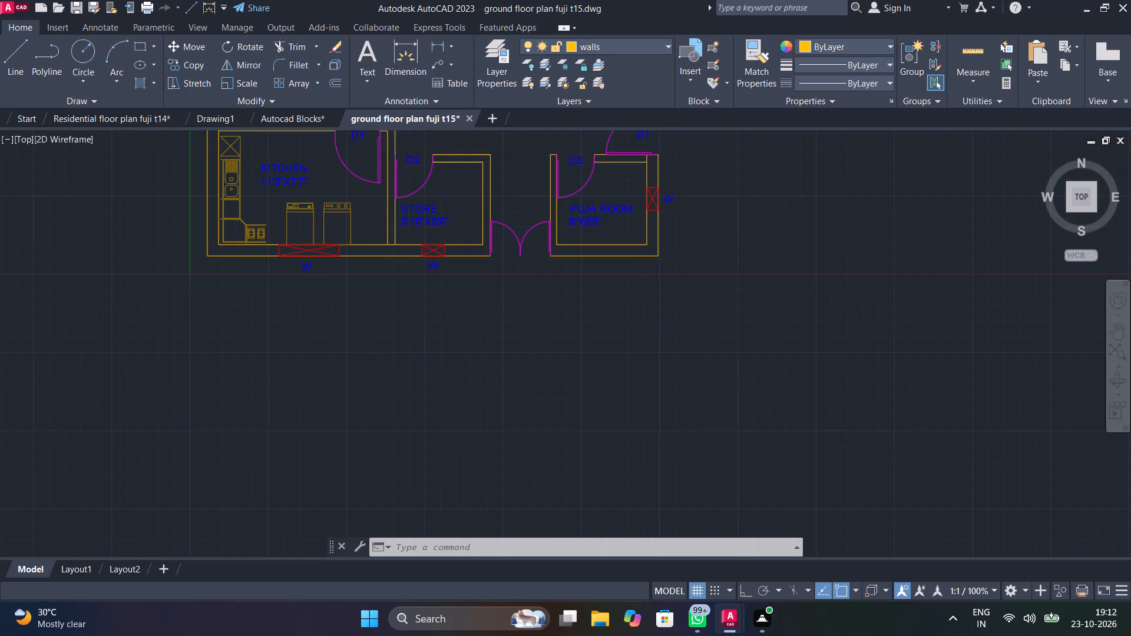
type("O")
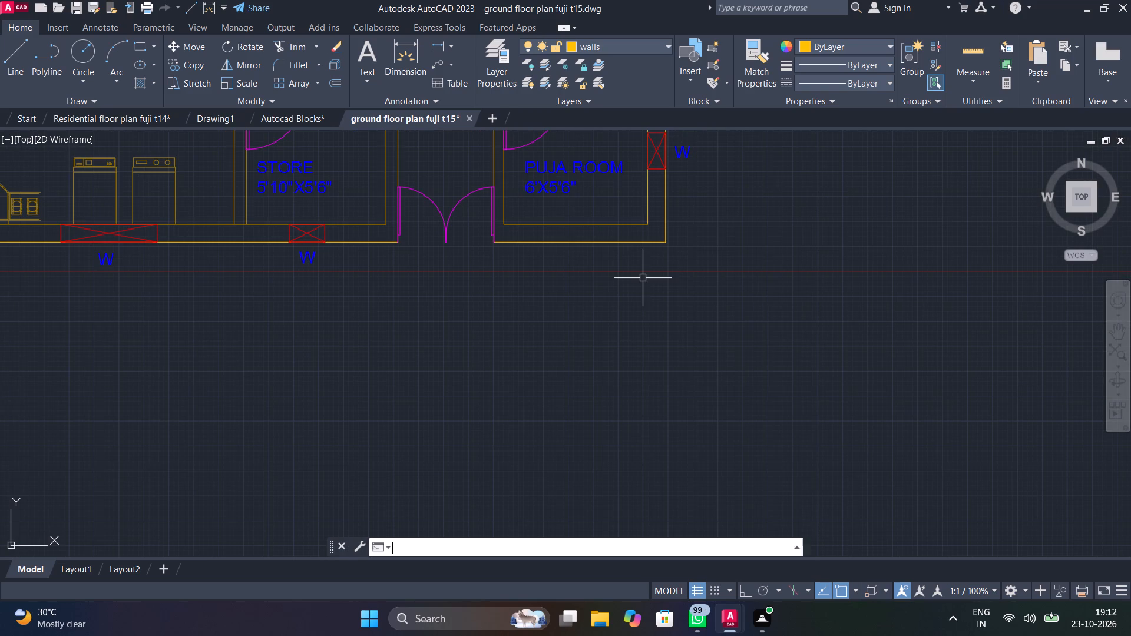
key("space")
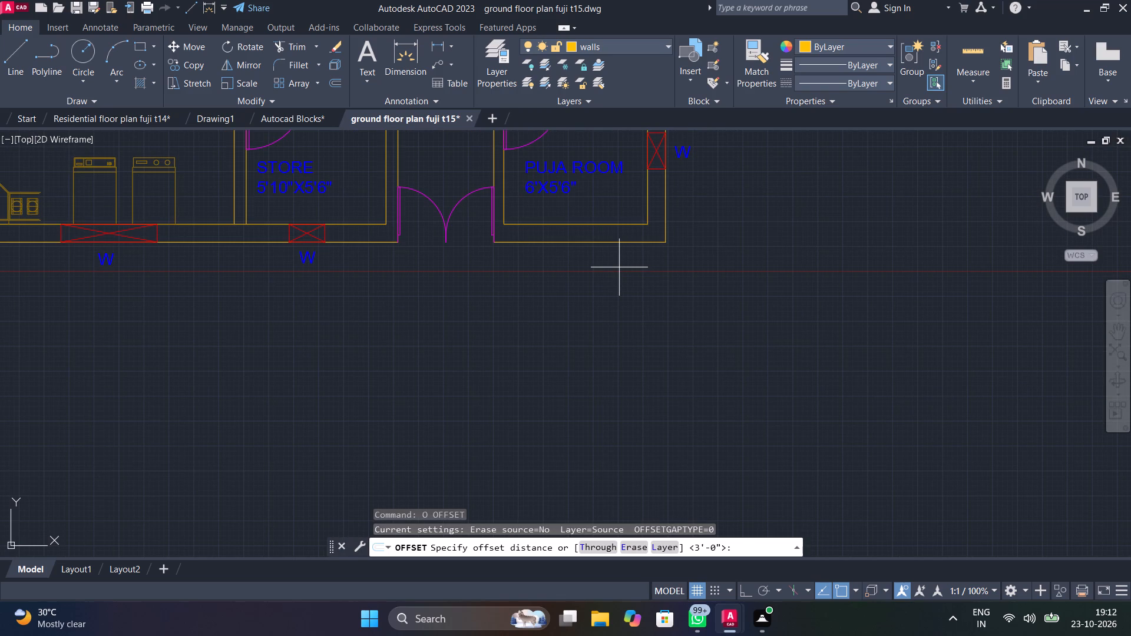
type("8'")
key("Return")
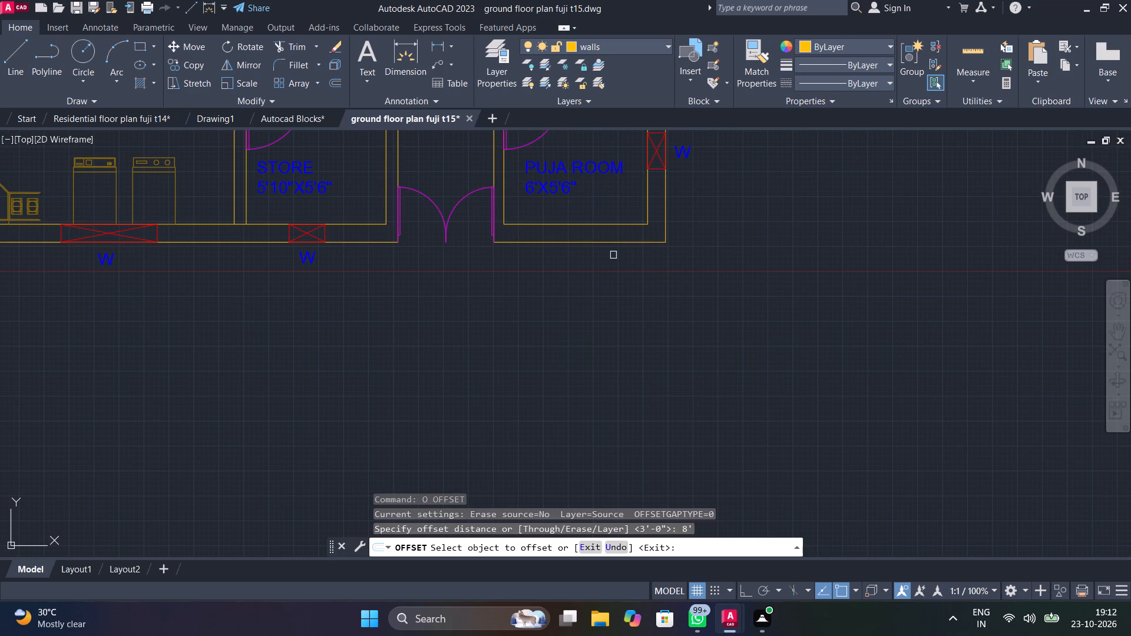
left_click(606, 244)
left_click(581, 330)
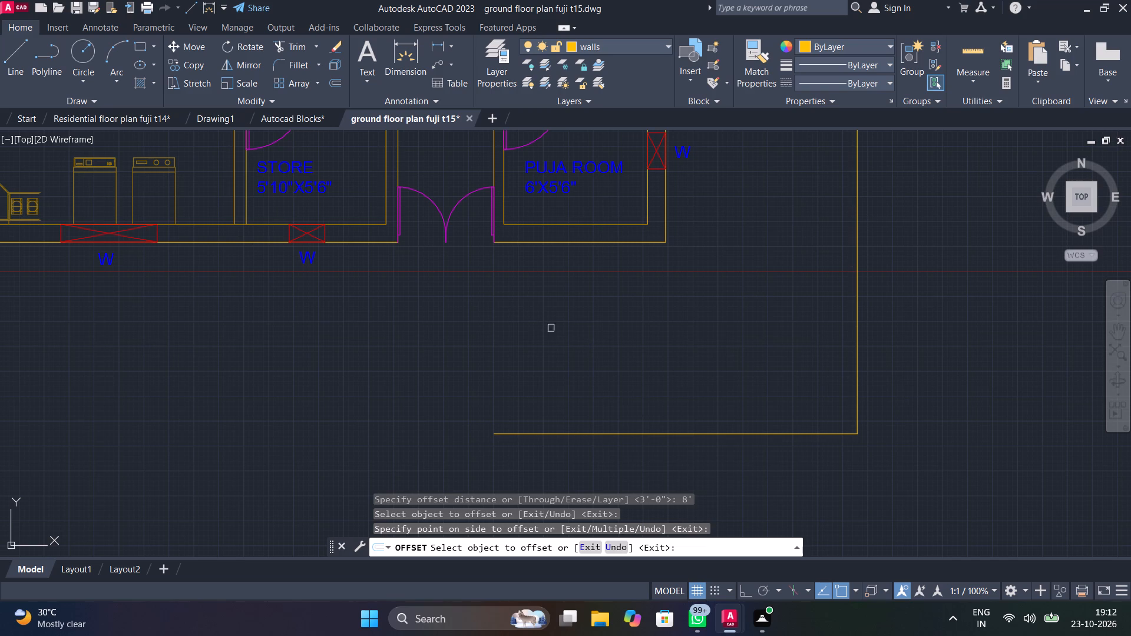
key("Escape")
Draw a vertical line from the puja room's outer south wall down to the offset line.
type("L")
key("space")
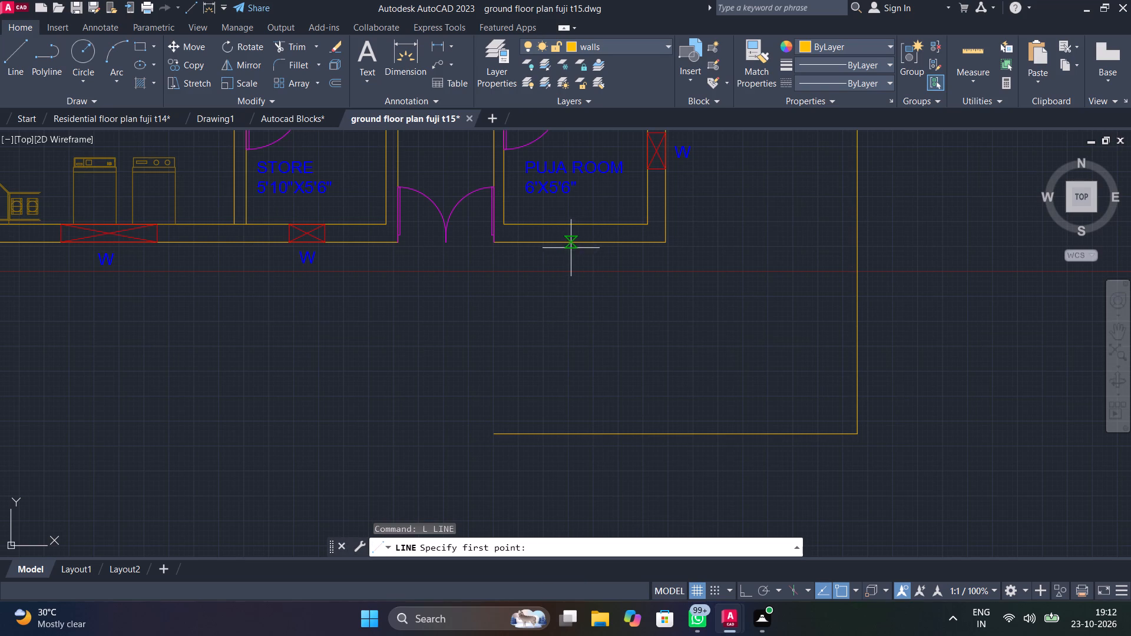
left_click(571, 247)
left_click(572, 433)
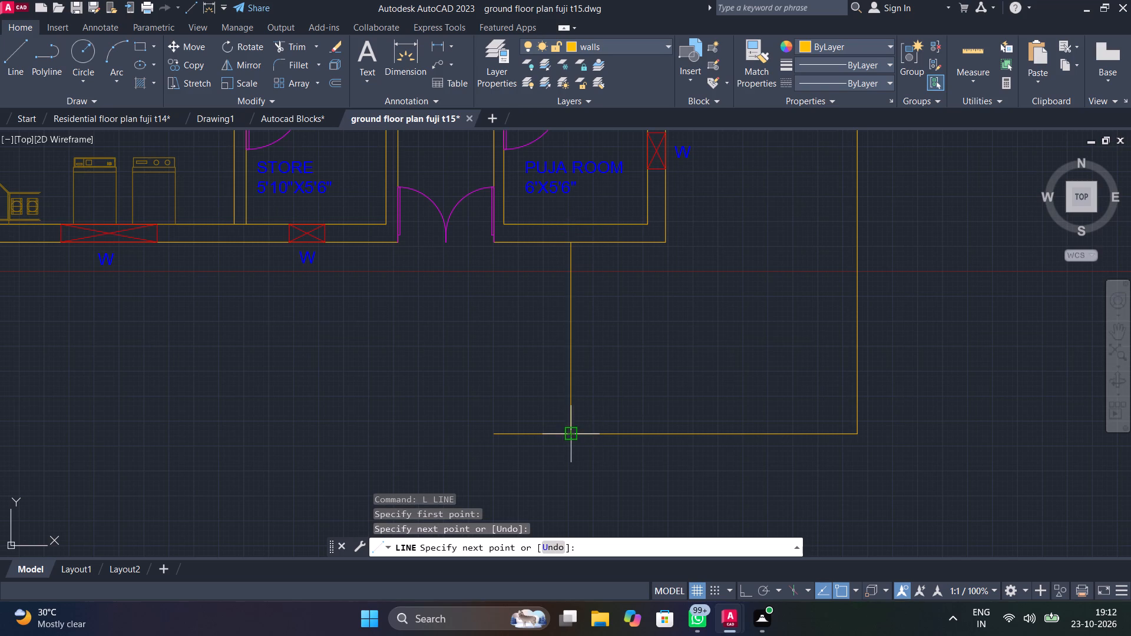
key("Escape")
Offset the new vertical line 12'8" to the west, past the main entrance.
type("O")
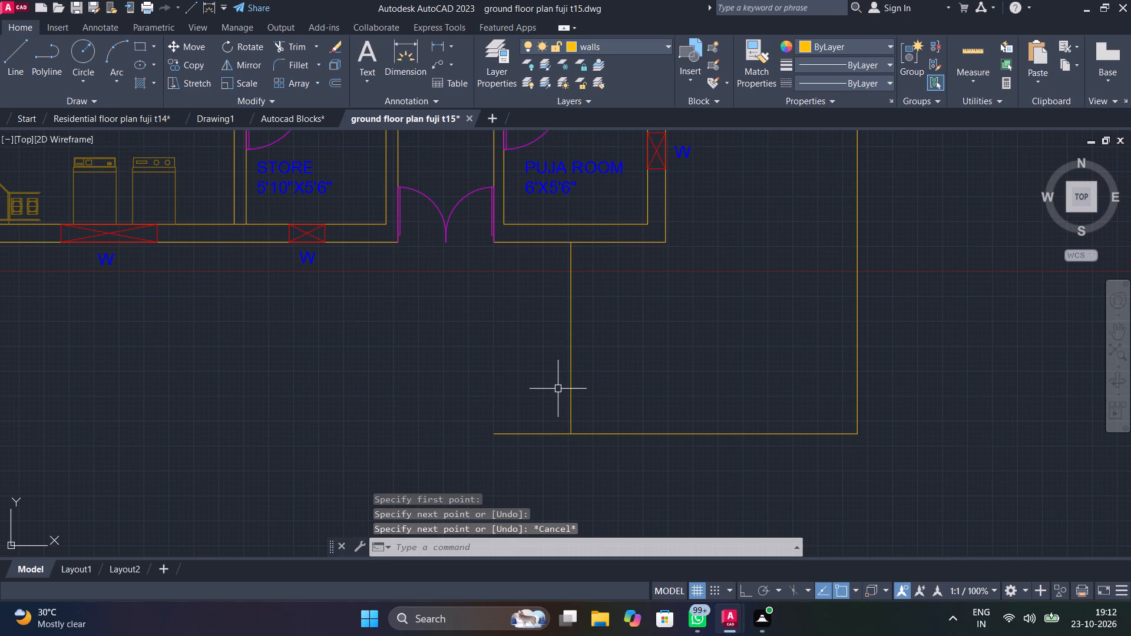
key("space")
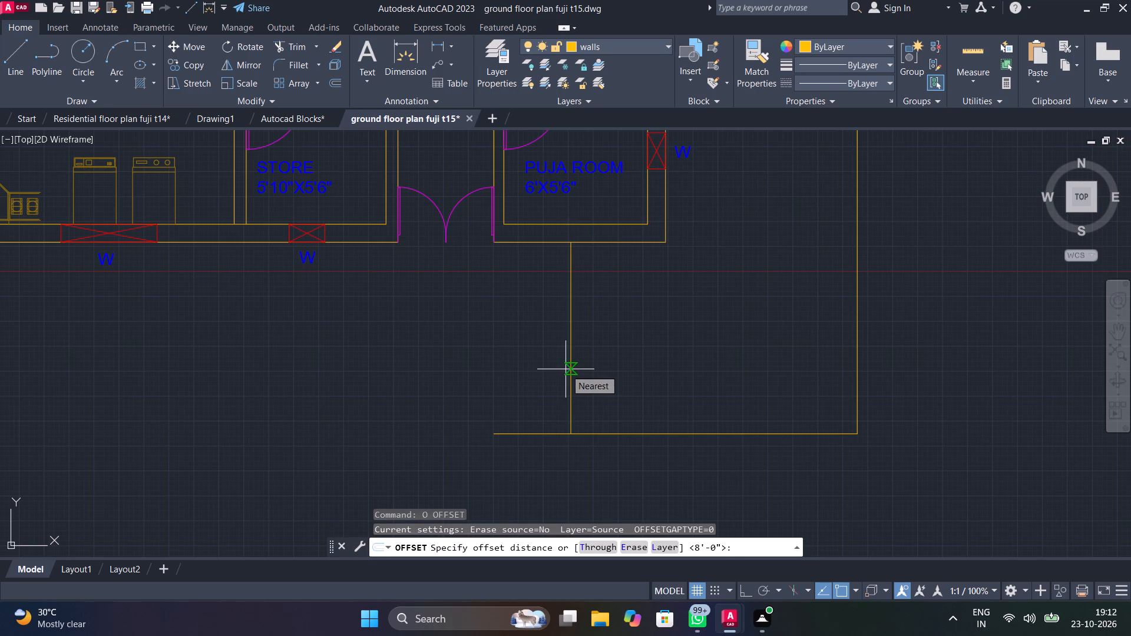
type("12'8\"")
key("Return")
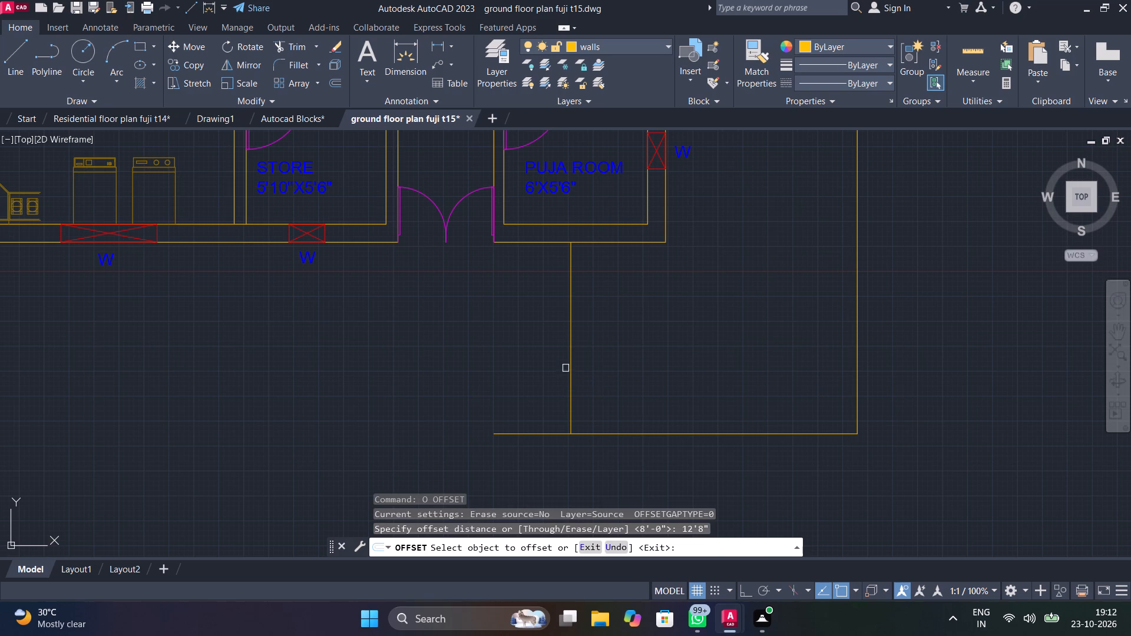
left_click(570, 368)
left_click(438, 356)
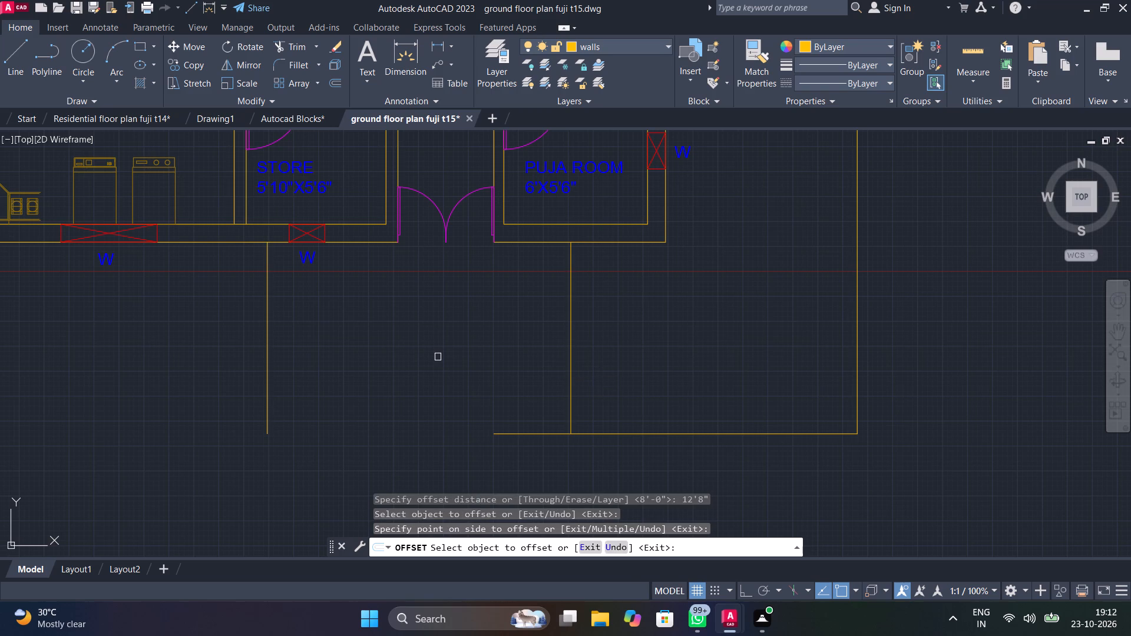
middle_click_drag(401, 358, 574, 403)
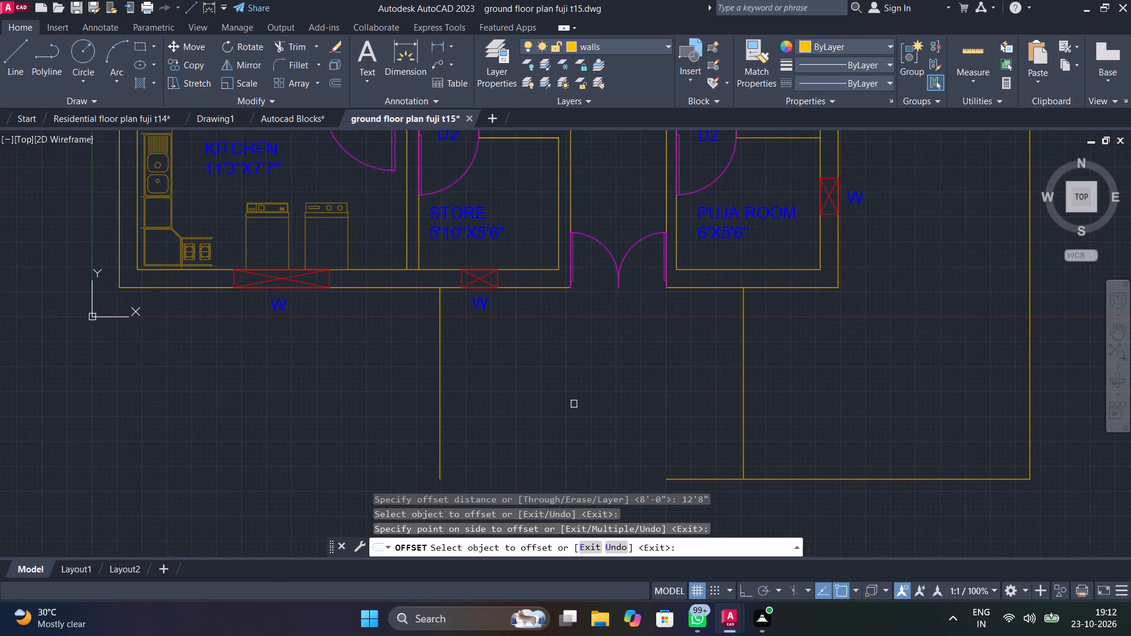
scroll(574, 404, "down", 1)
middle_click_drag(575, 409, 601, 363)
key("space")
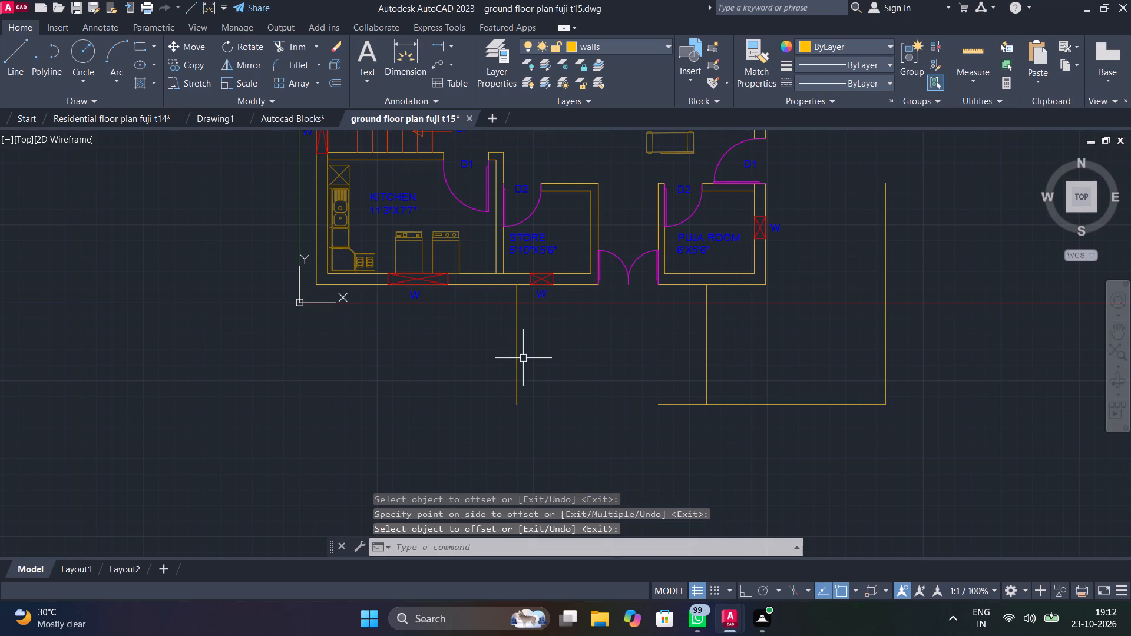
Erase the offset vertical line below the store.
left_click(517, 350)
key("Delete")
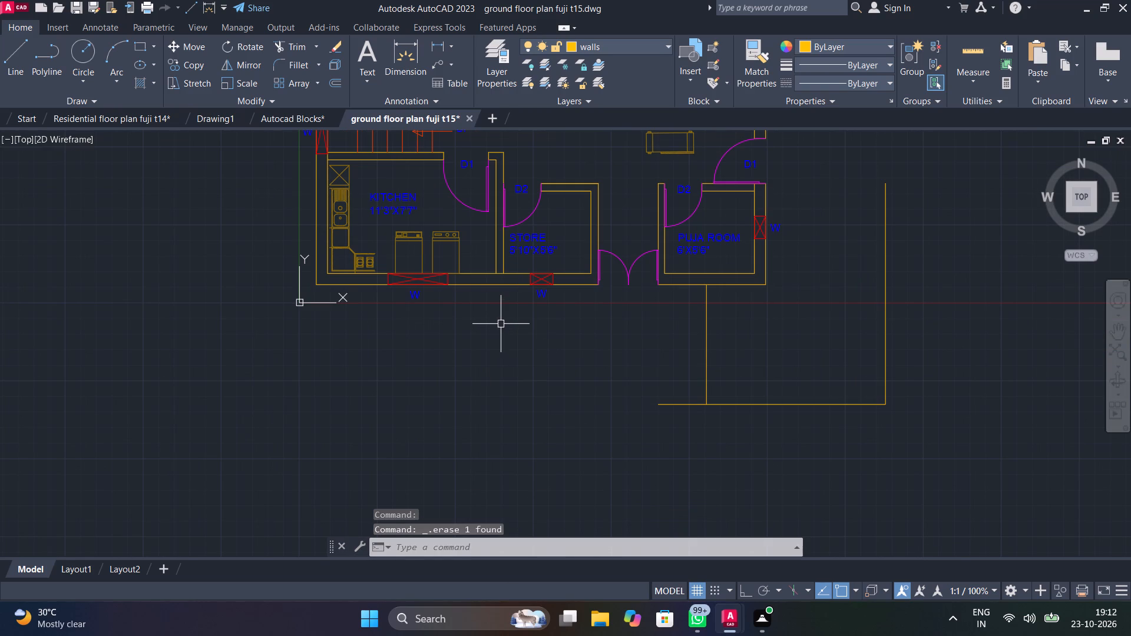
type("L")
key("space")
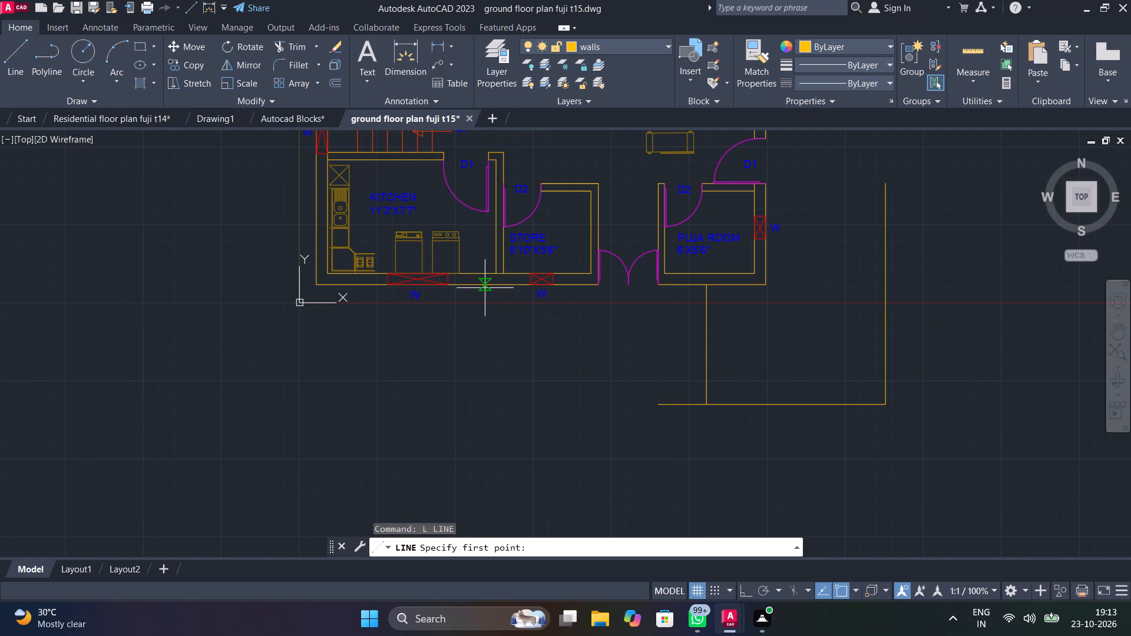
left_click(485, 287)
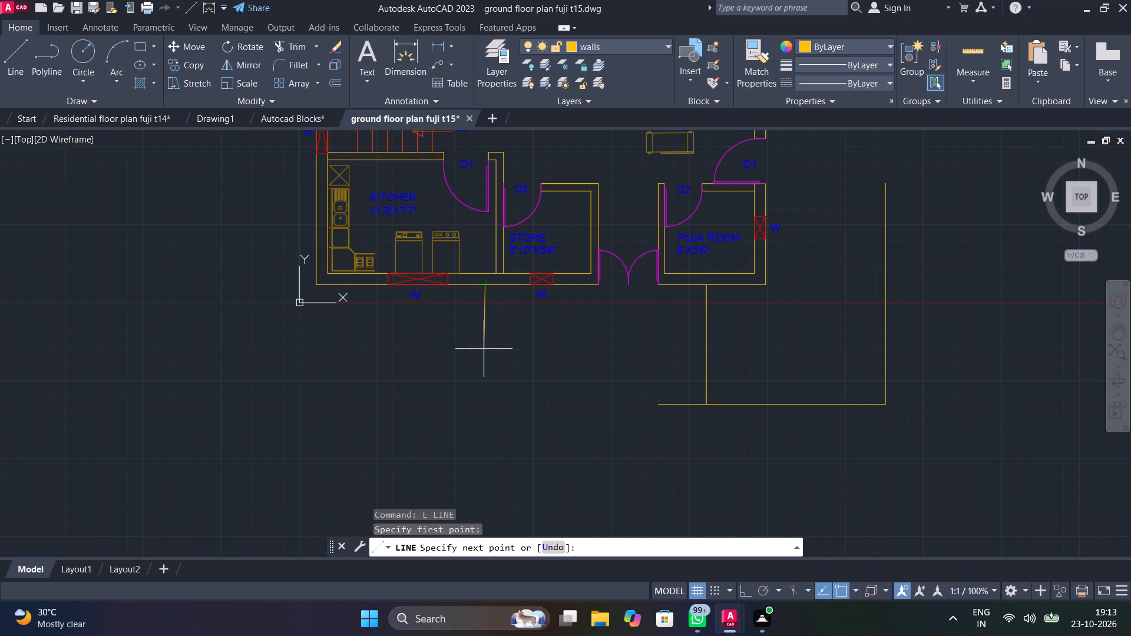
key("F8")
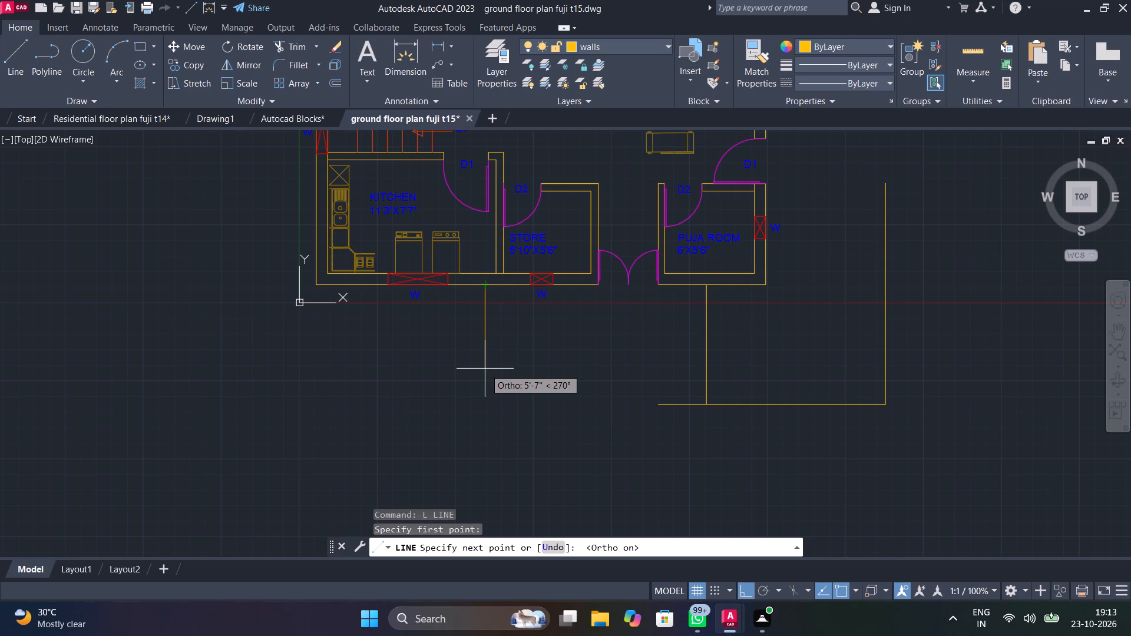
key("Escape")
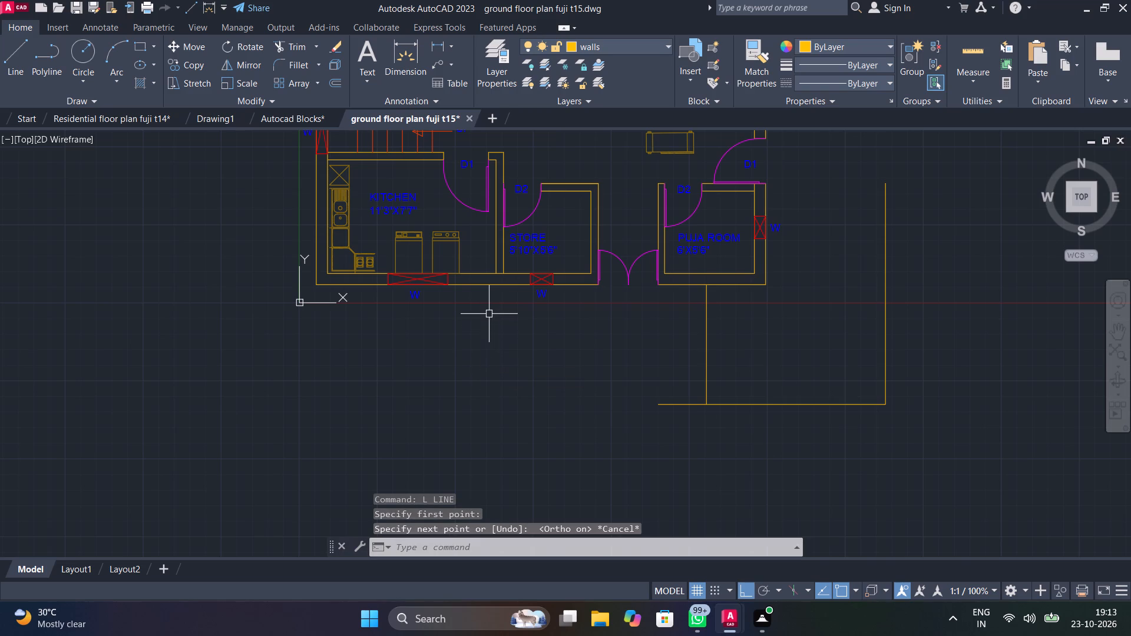
Draw a vertical line southward from the outer south wall, at the partition between the kitchen and the store.
type("L")
key("space")
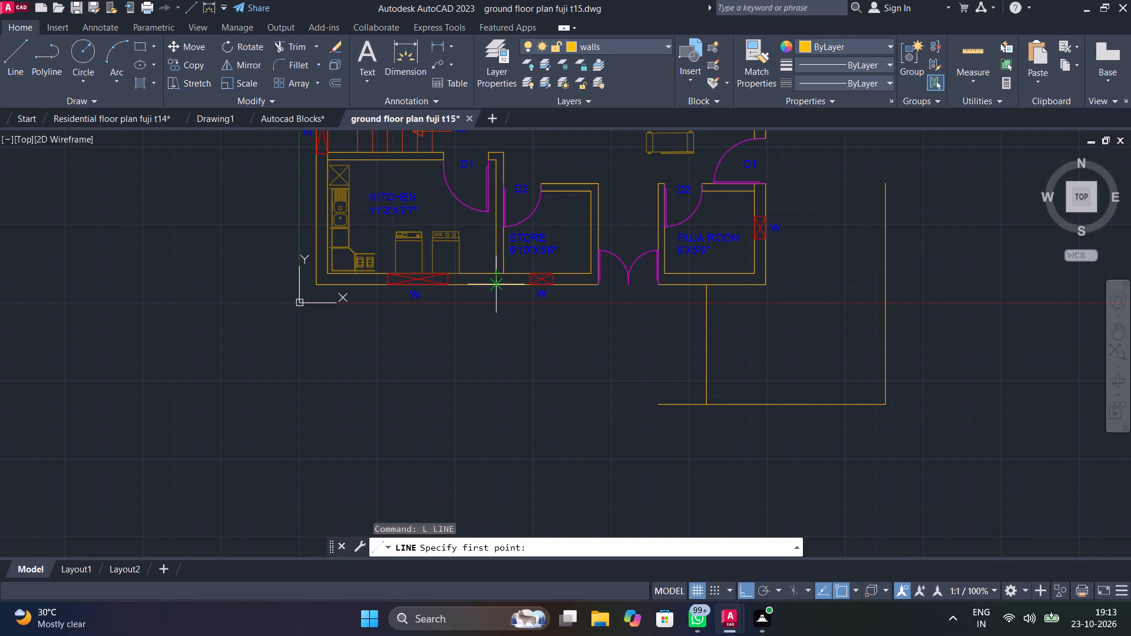
scroll(493, 292, "up", 4)
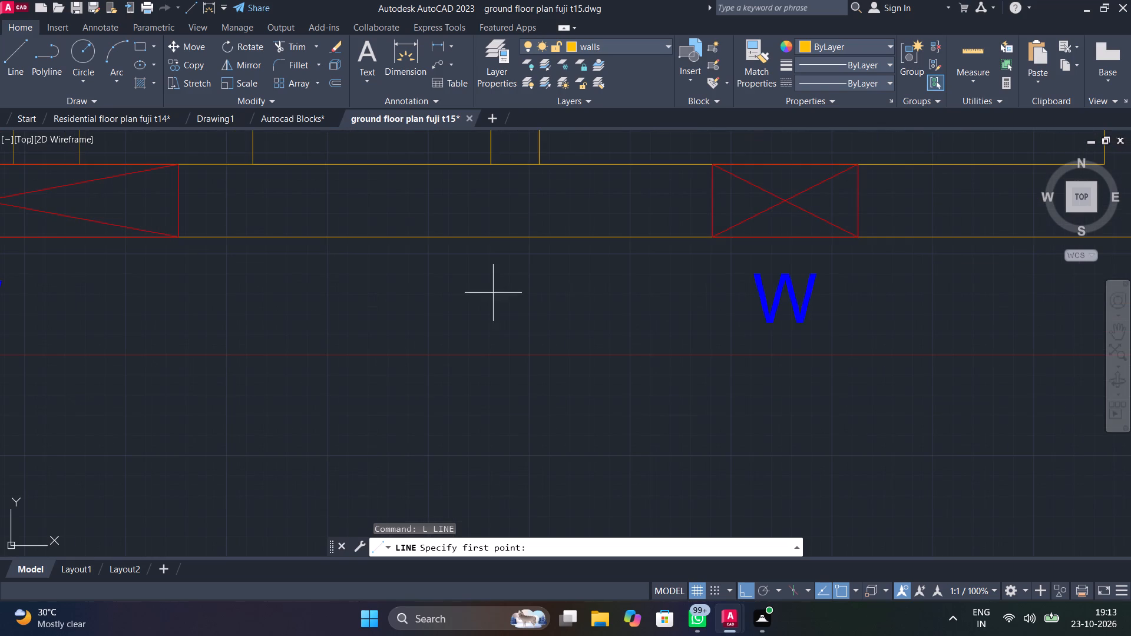
left_click(484, 239)
scroll(485, 320, "down", 6)
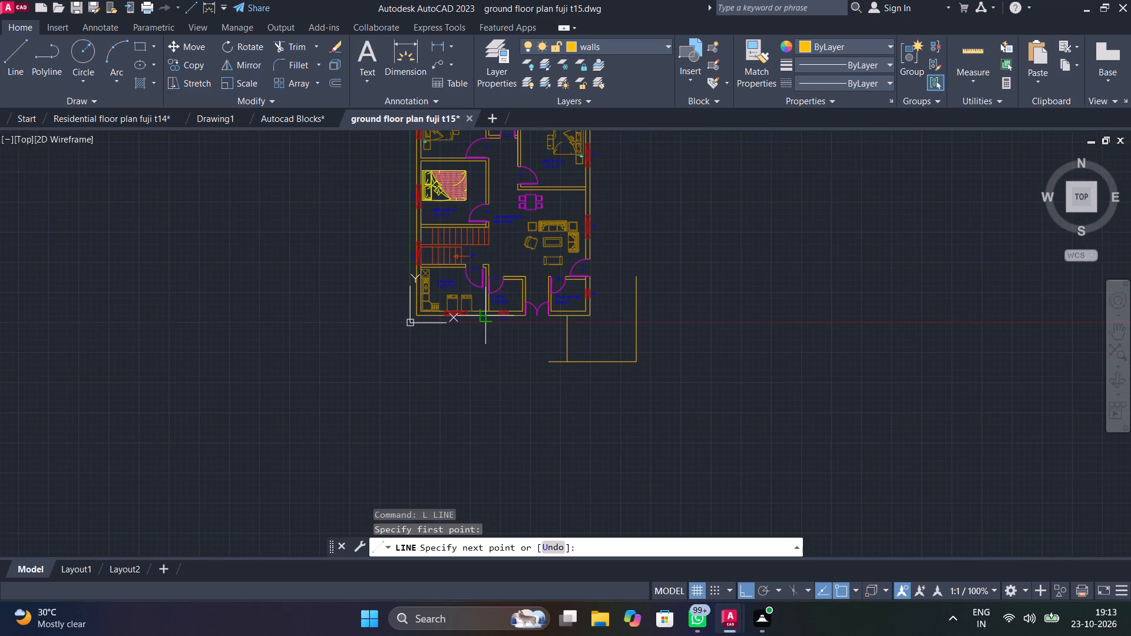
left_click(487, 386)
key("space")
Offset the new vertical line 12'8" to the east, past the main entrance.
type("O")
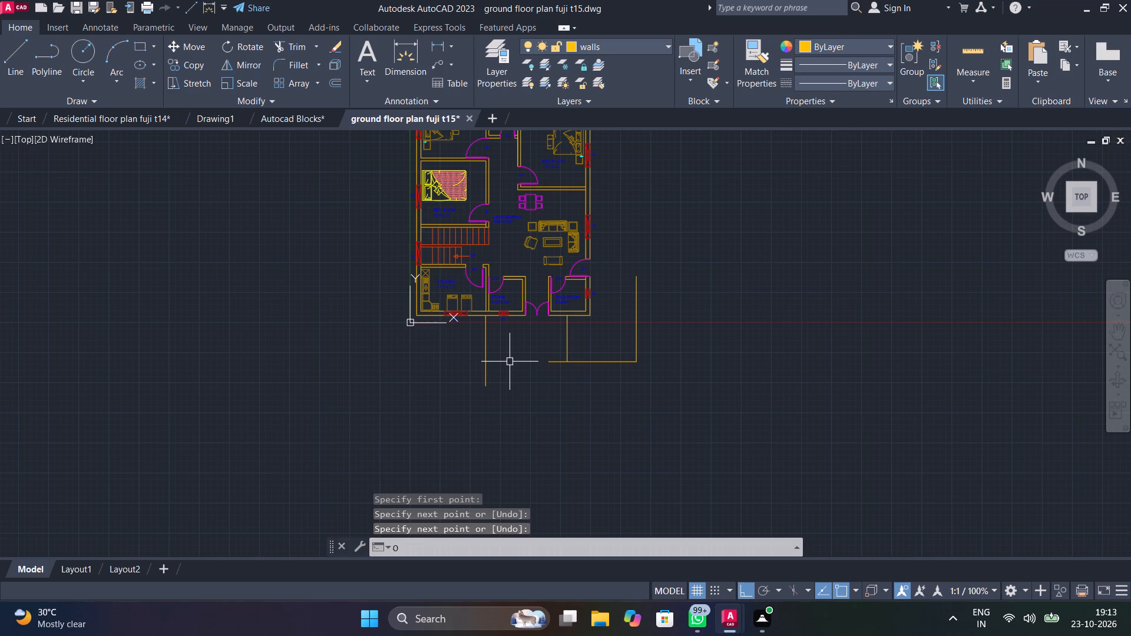
key("space")
type("12'")
type("8\"")
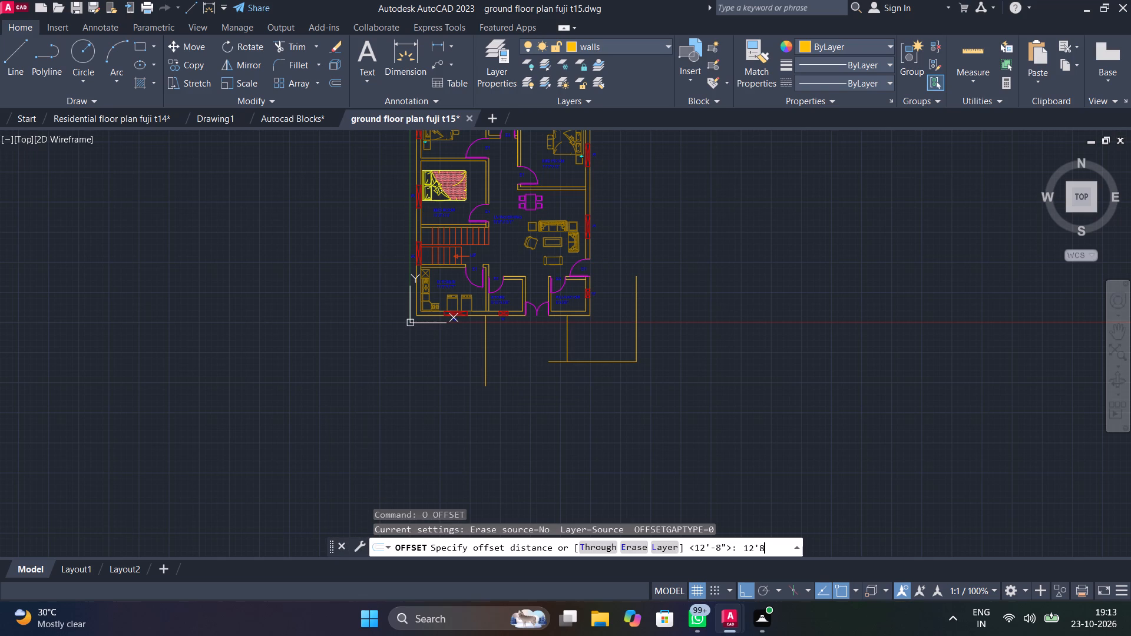
key("Return")
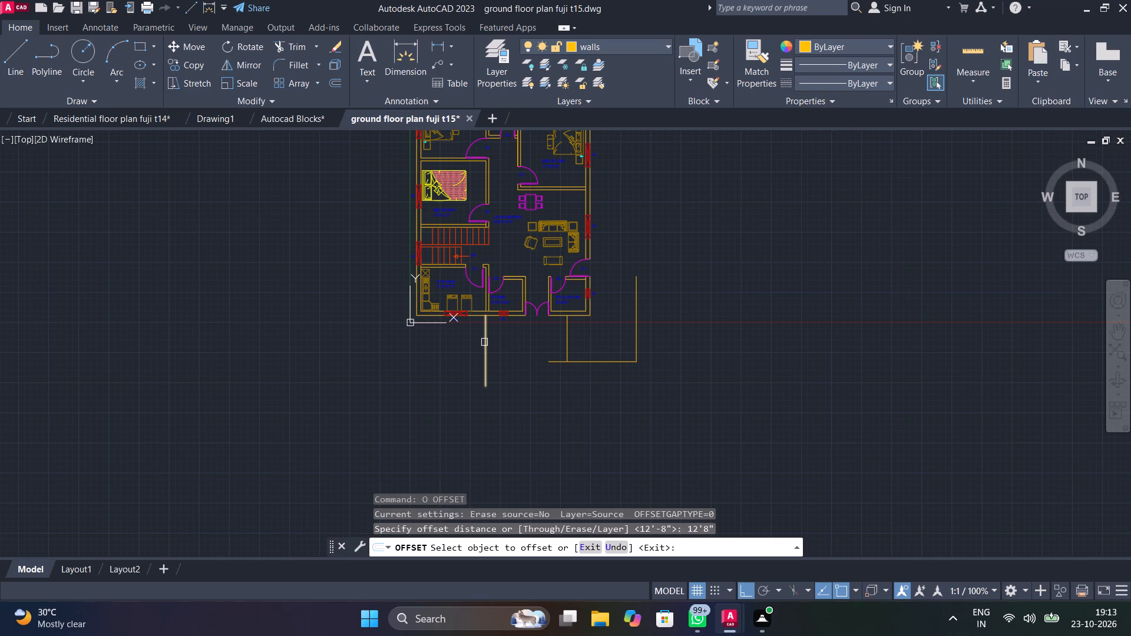
left_click(484, 342)
left_click(502, 344)
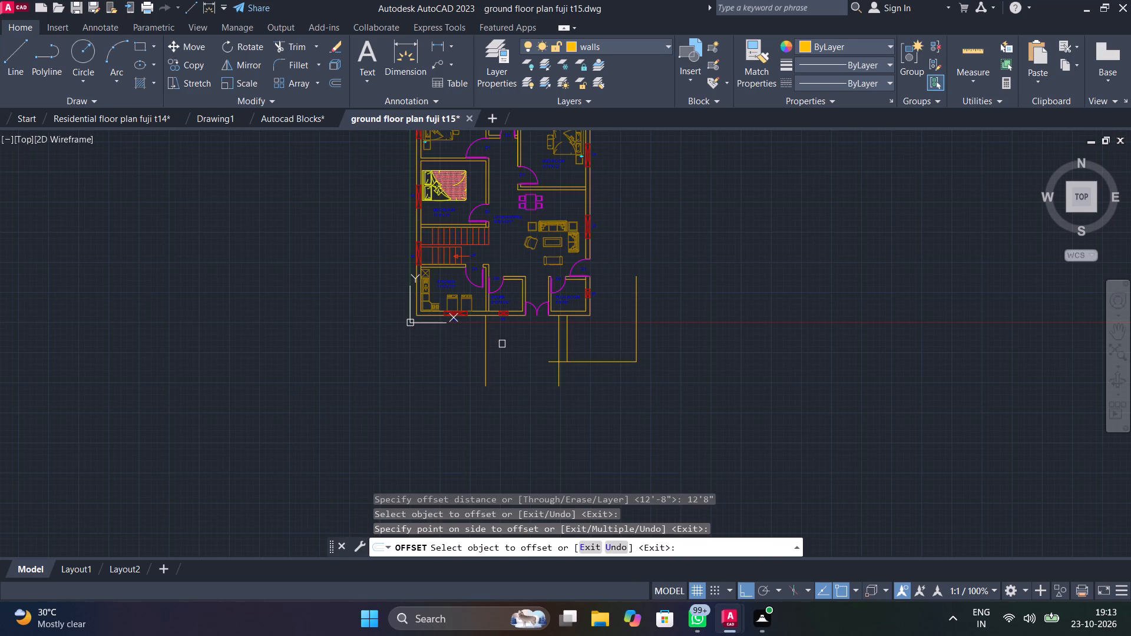
scroll(520, 344, "up", 1)
key("space")
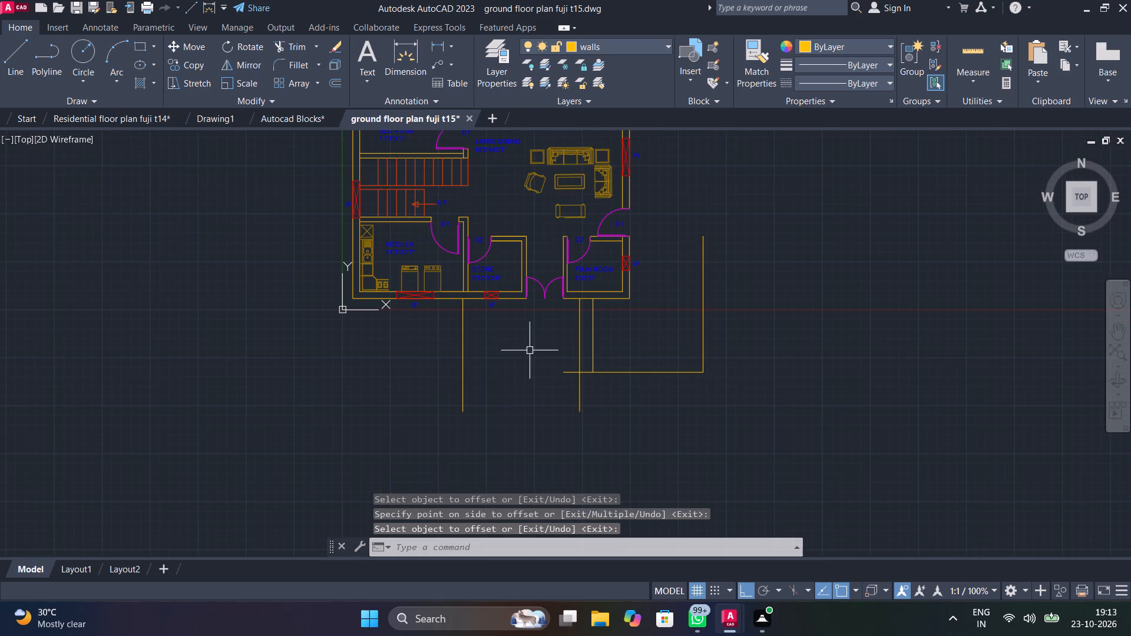
Erase the earlier vertical line below the puja room and the 8' offset wall line it meets.
left_click(593, 349)
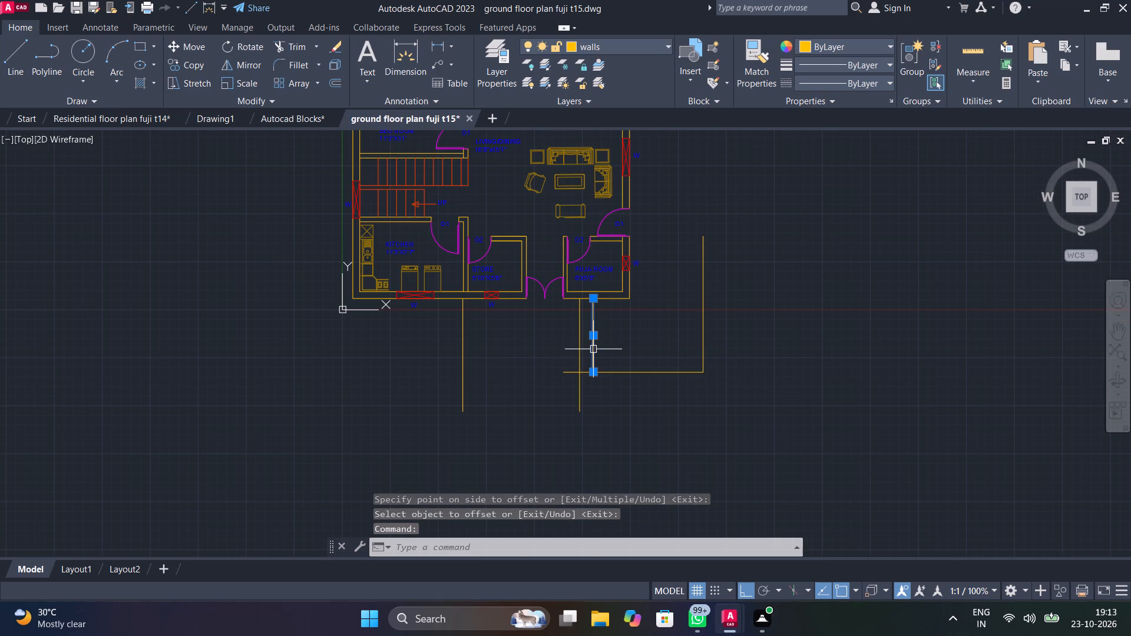
key("Delete")
left_click(610, 374)
key("Delete")
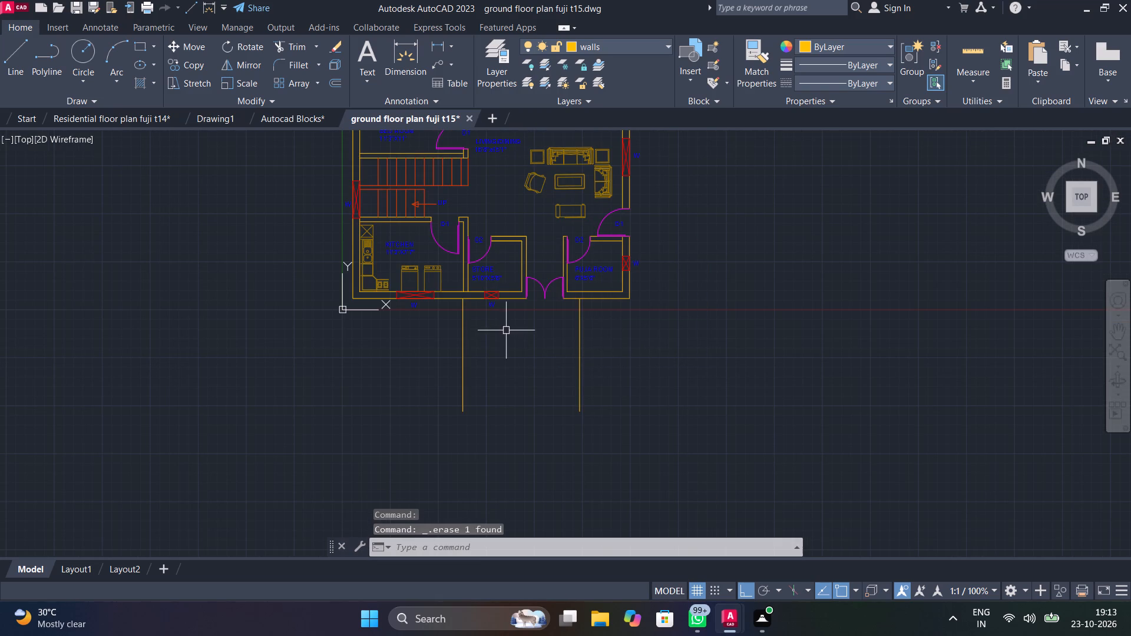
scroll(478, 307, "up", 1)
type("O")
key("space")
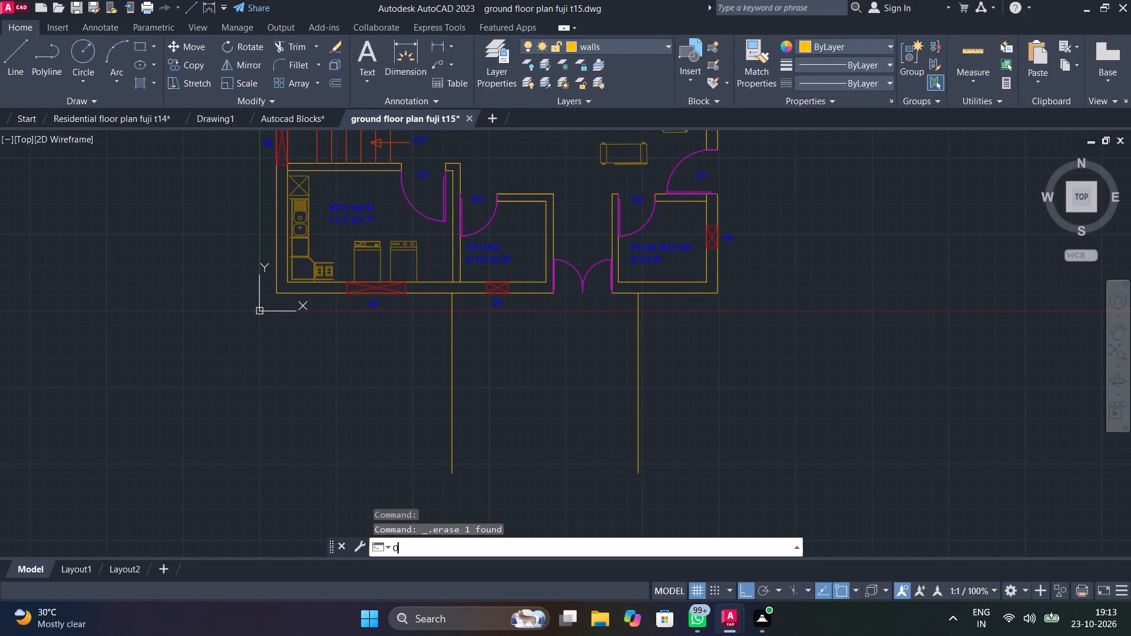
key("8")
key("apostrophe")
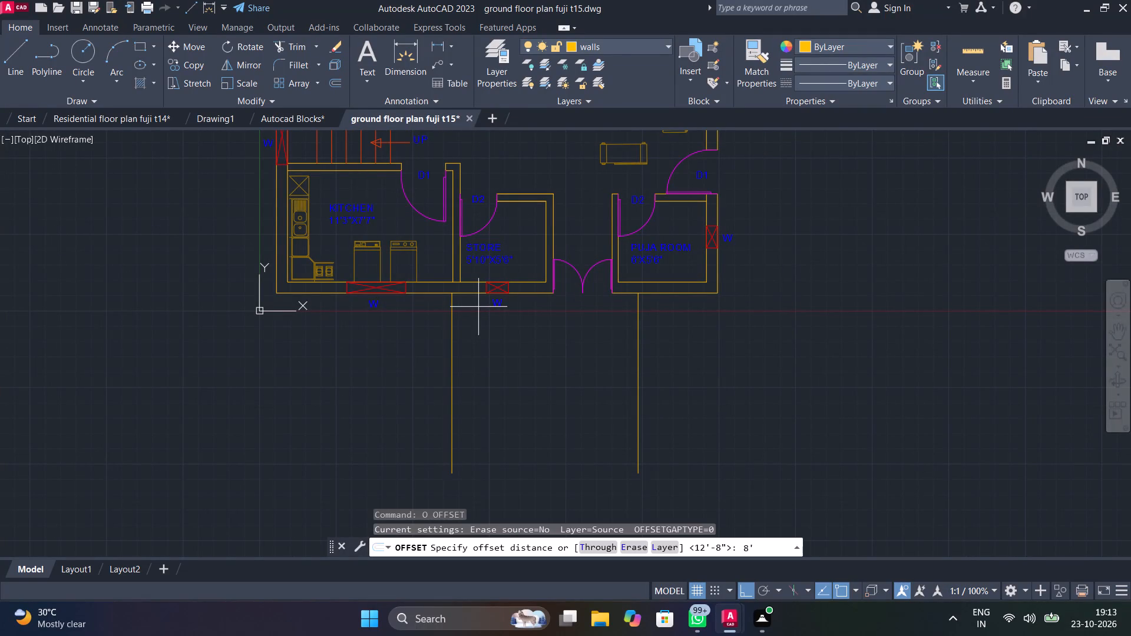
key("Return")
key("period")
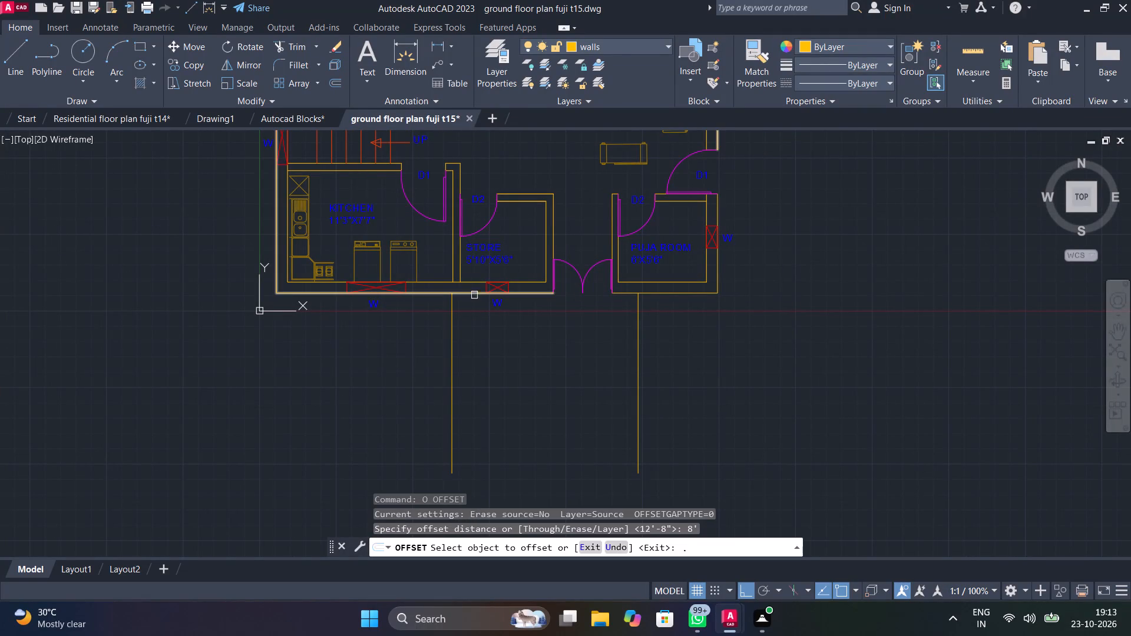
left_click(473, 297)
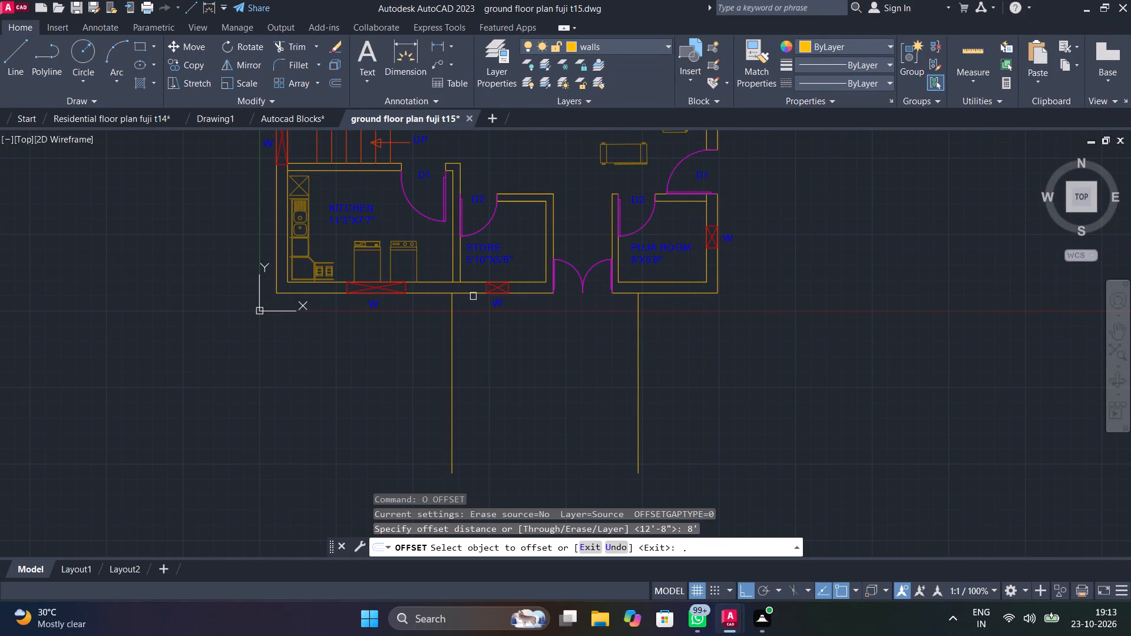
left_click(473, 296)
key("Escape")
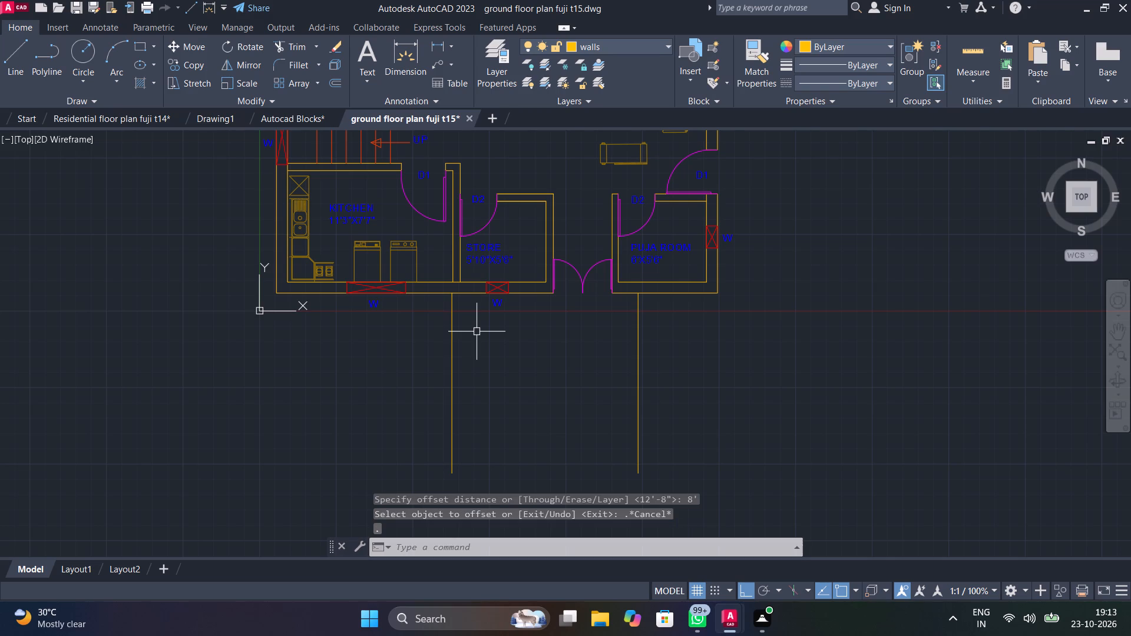
Offset the outer wall line south of the kitchen and store outward by 8'.
type("O")
key("space")
type("8'")
key("Return")
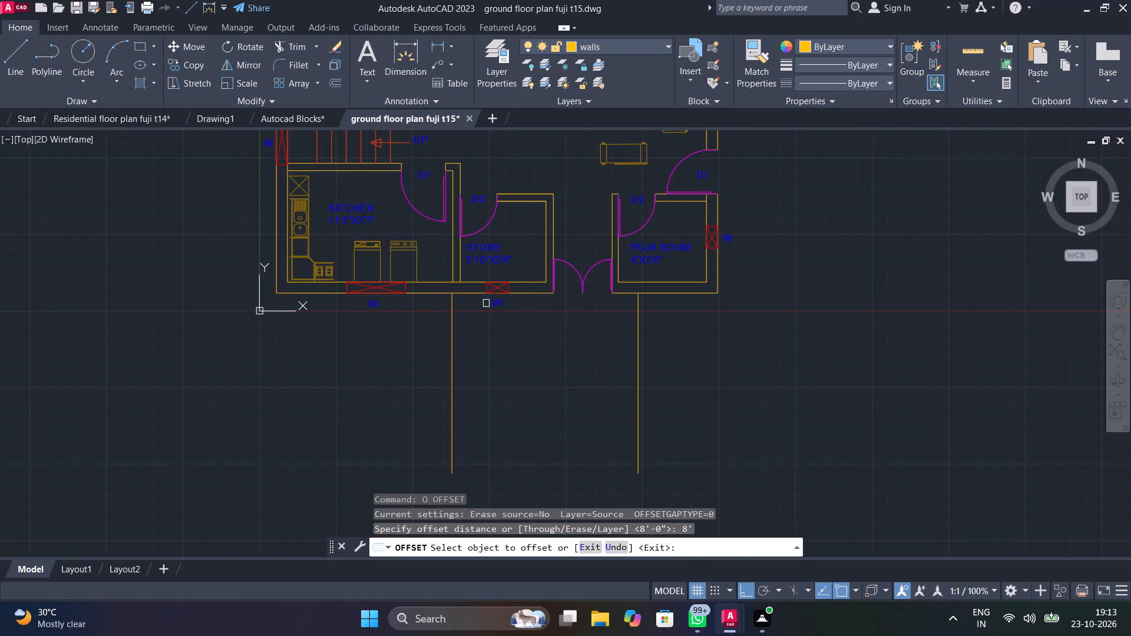
left_click(475, 294)
left_click(477, 337)
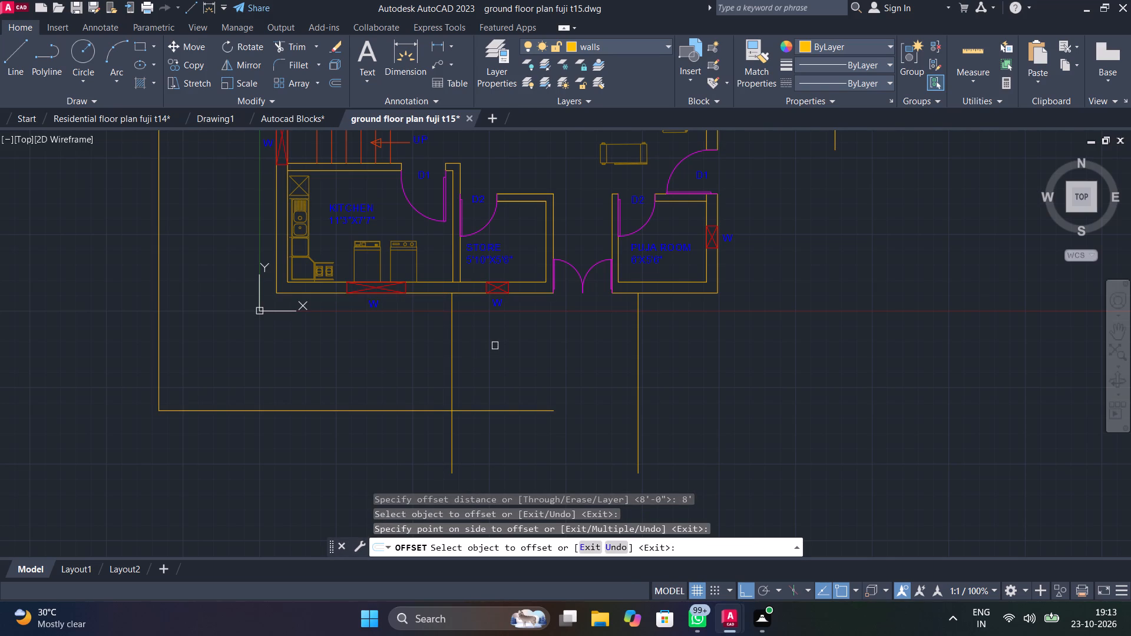
key("Escape")
Extend the offset wall line eastward to the vertical line below the puja room.
type("EX")
key("space")
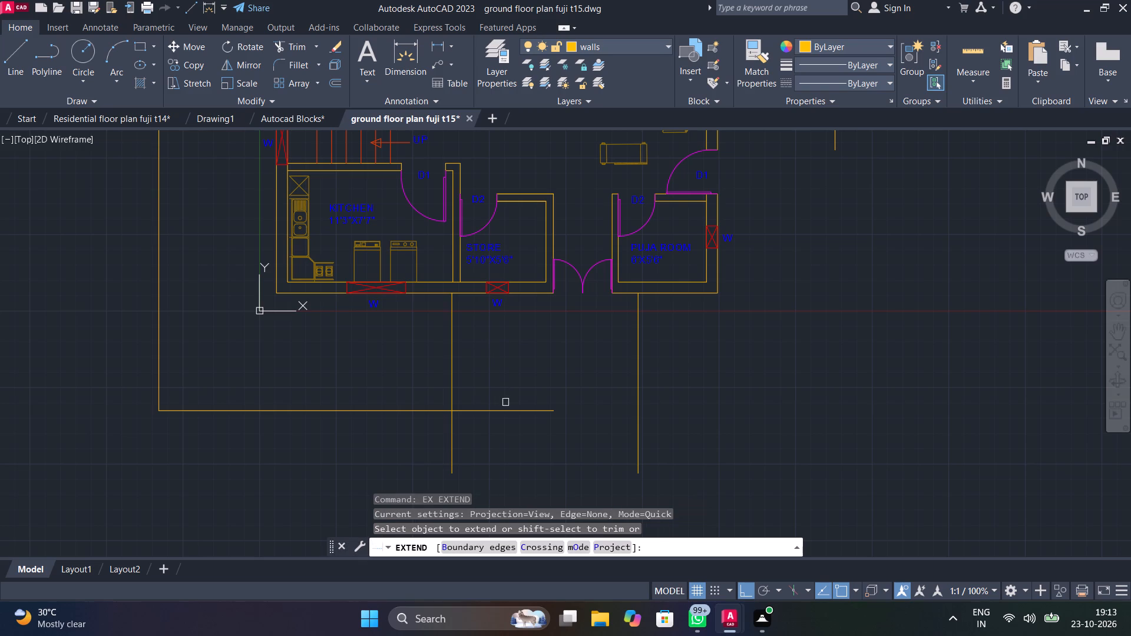
left_click(511, 410)
key("Escape")
Trim the offset line west of the entrance area and the ends of both vertical lines below it.
type("TR")
key("space")
left_click_drag(411, 375, 447, 442)
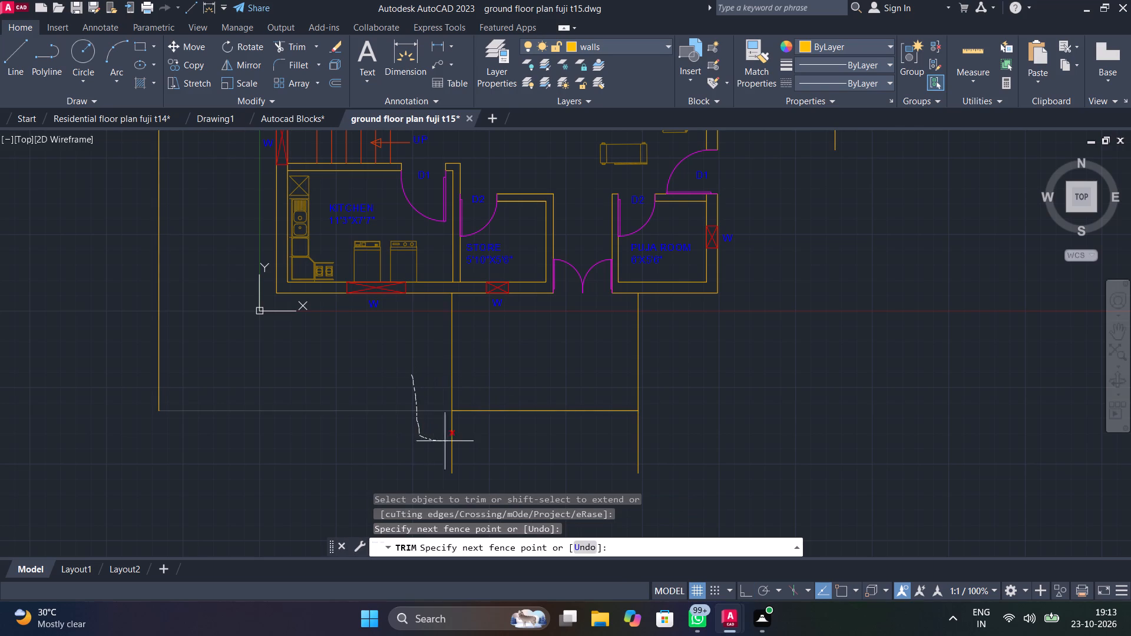
left_click_drag(447, 442, 676, 436)
Remove the leftover offset outline running around the west, north and east sides of the house.
left_click_drag(129, 332, 163, 345)
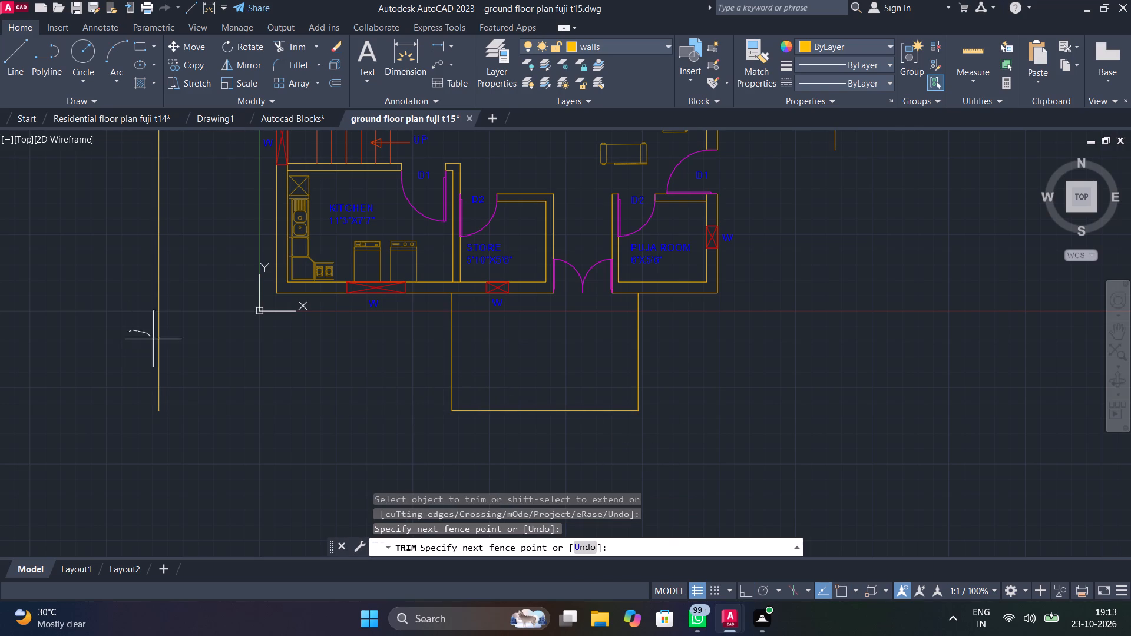
left_click_drag(163, 345, 174, 352)
scroll(174, 353, "down", 1)
scroll(576, 295, "down", 2)
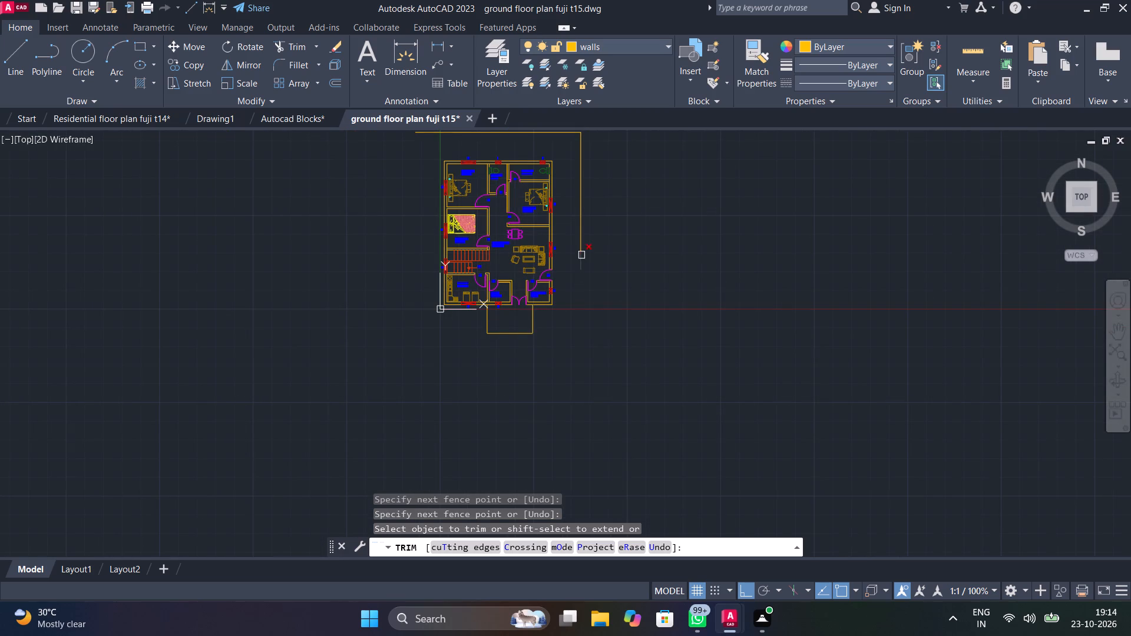
left_click(581, 252)
key("Escape")
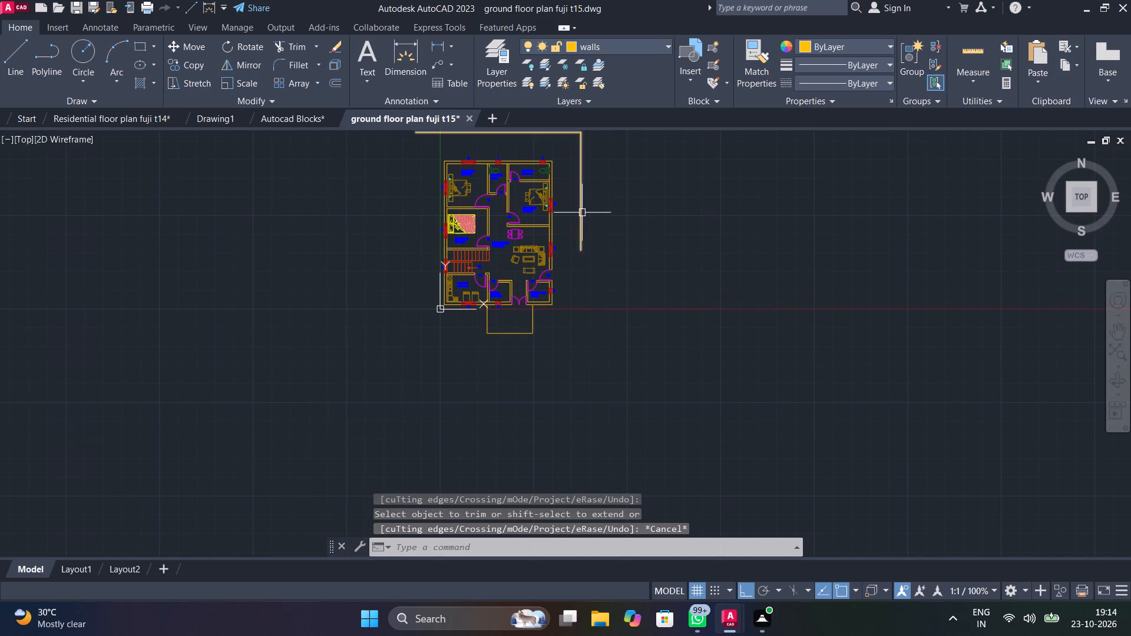
left_click(582, 213)
key("Delete")
Set the linetype of the three lines bounding the area in front of the main entrance to HIDDEN.
scroll(537, 321, "up", 3)
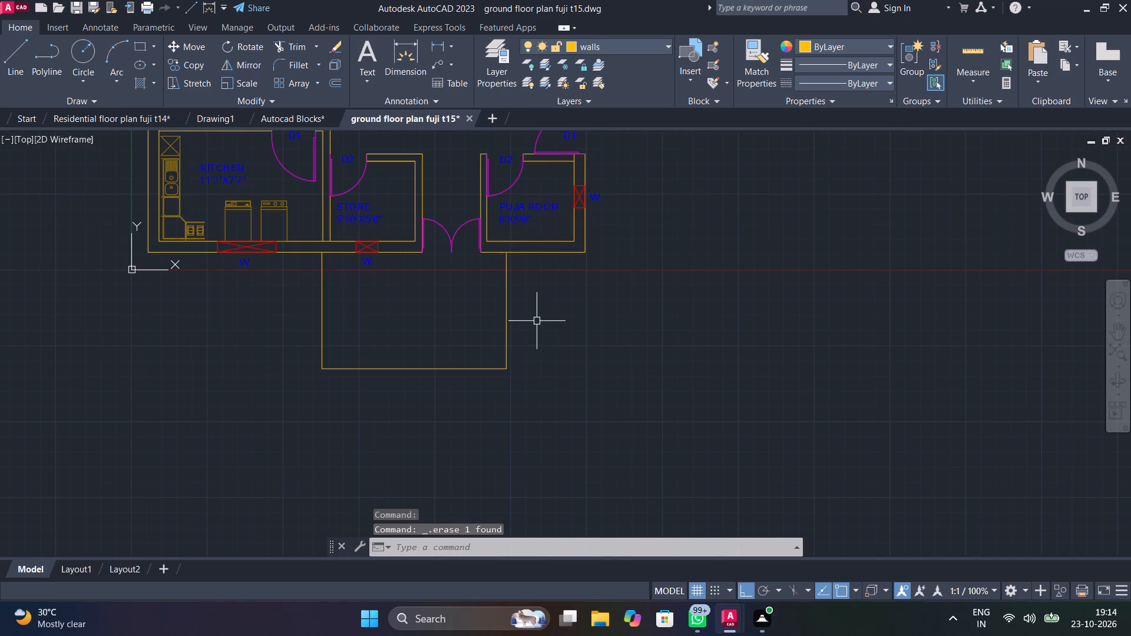
left_click_drag(530, 346, 299, 353)
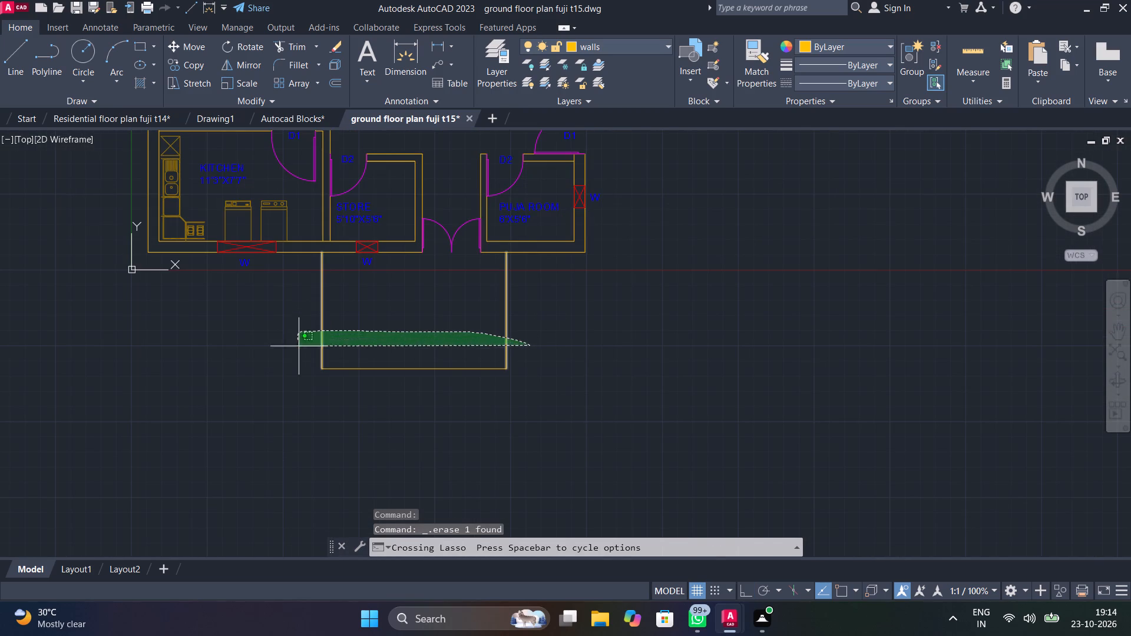
left_click_drag(299, 353, 380, 395)
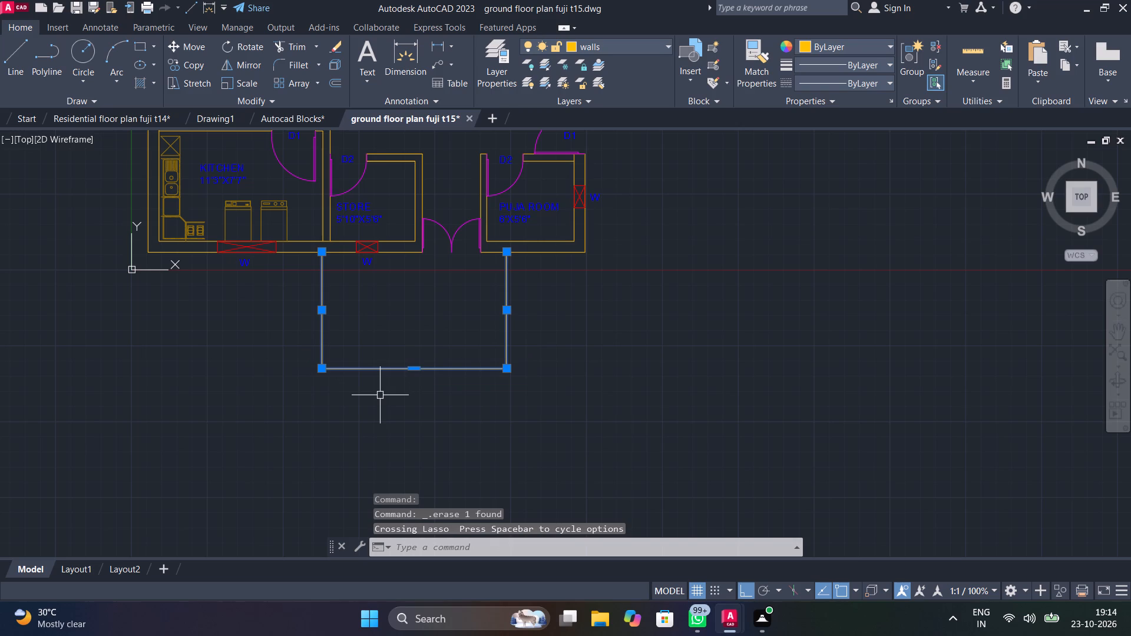
left_click(887, 68)
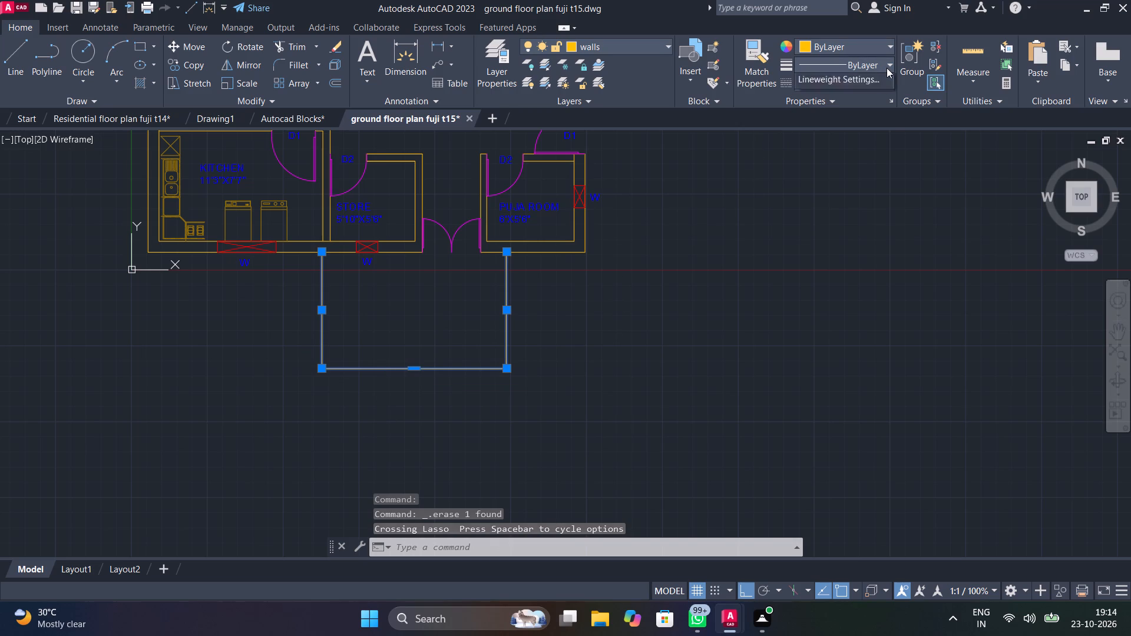
left_click(885, 62)
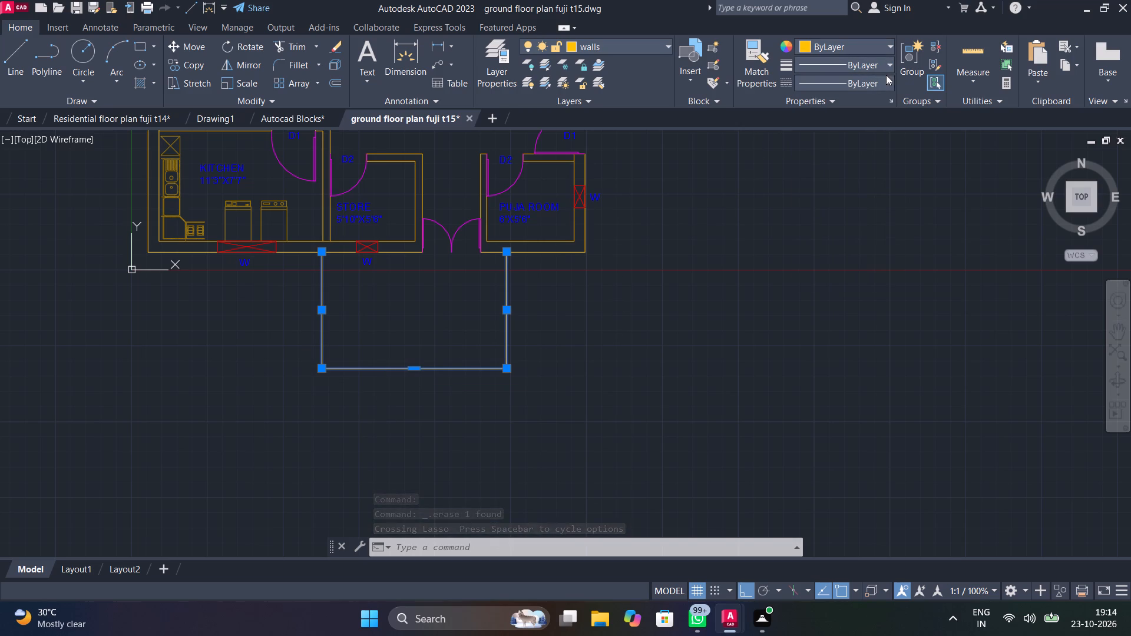
left_click(887, 79)
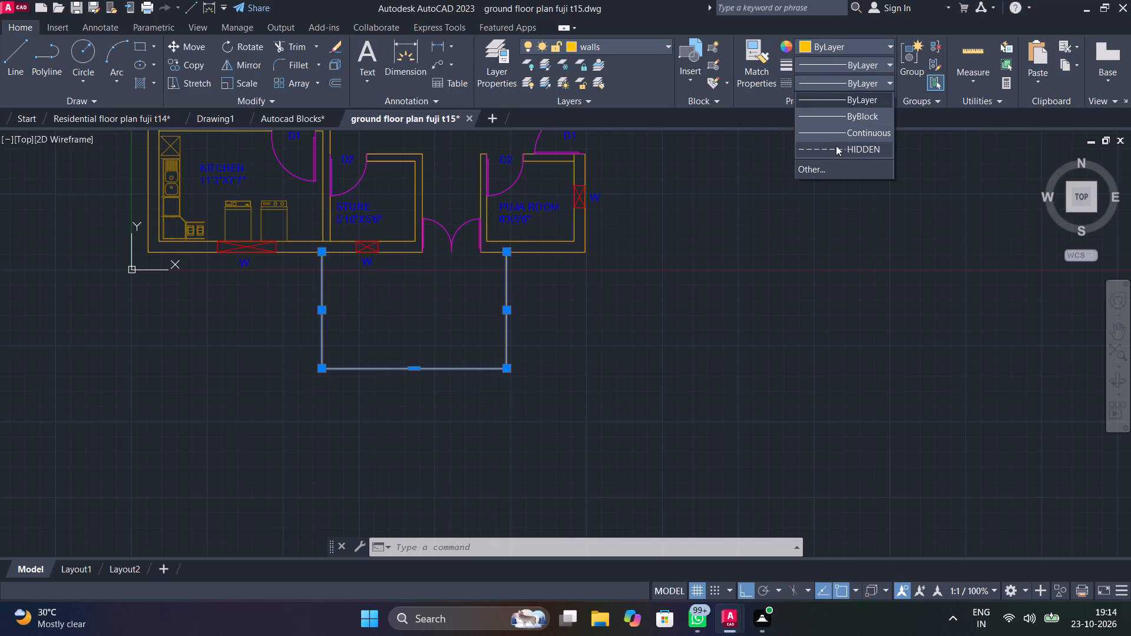
left_click(836, 145)
Load the ACAD_ISO02W100 ISO dash linetype into the drawing from acad.lin.
left_click(889, 77)
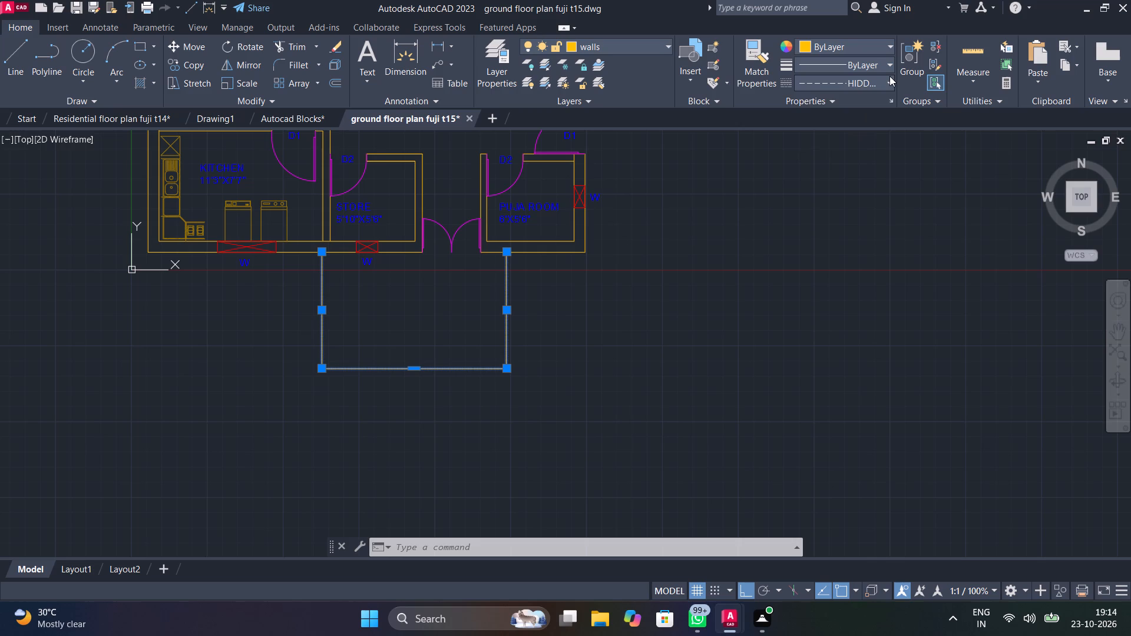
left_click(822, 167)
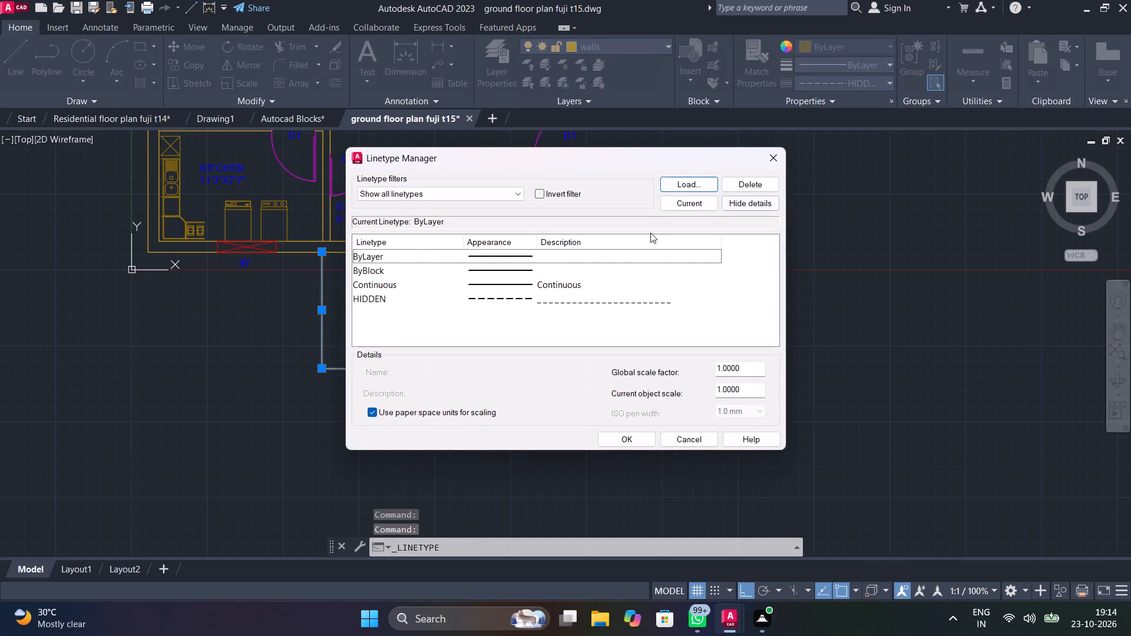
left_click(550, 286)
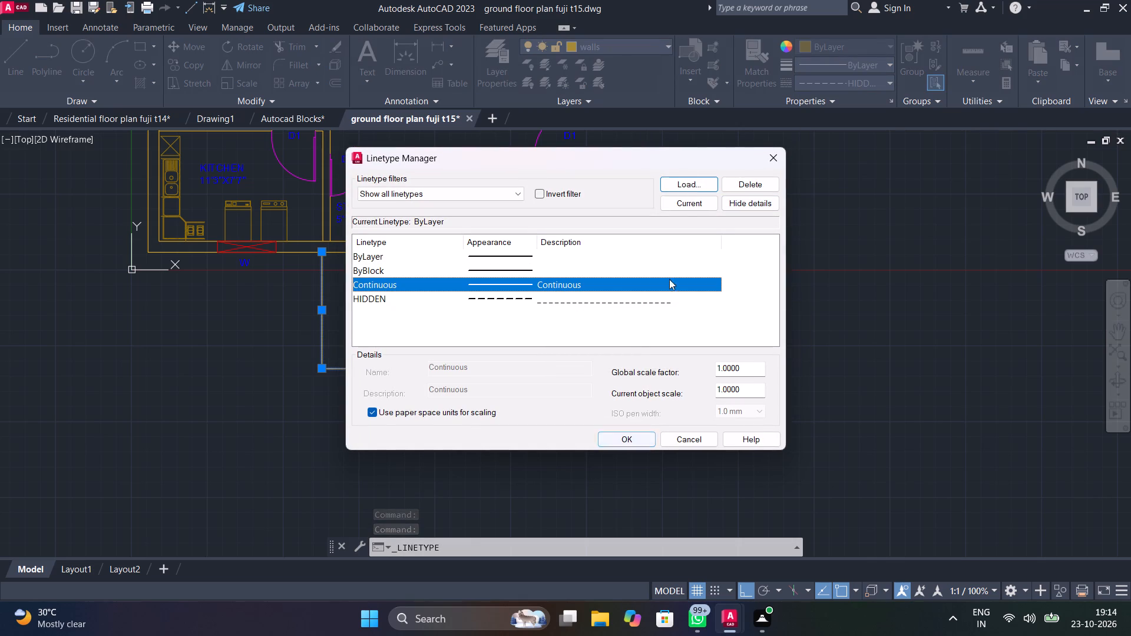
left_click(688, 183)
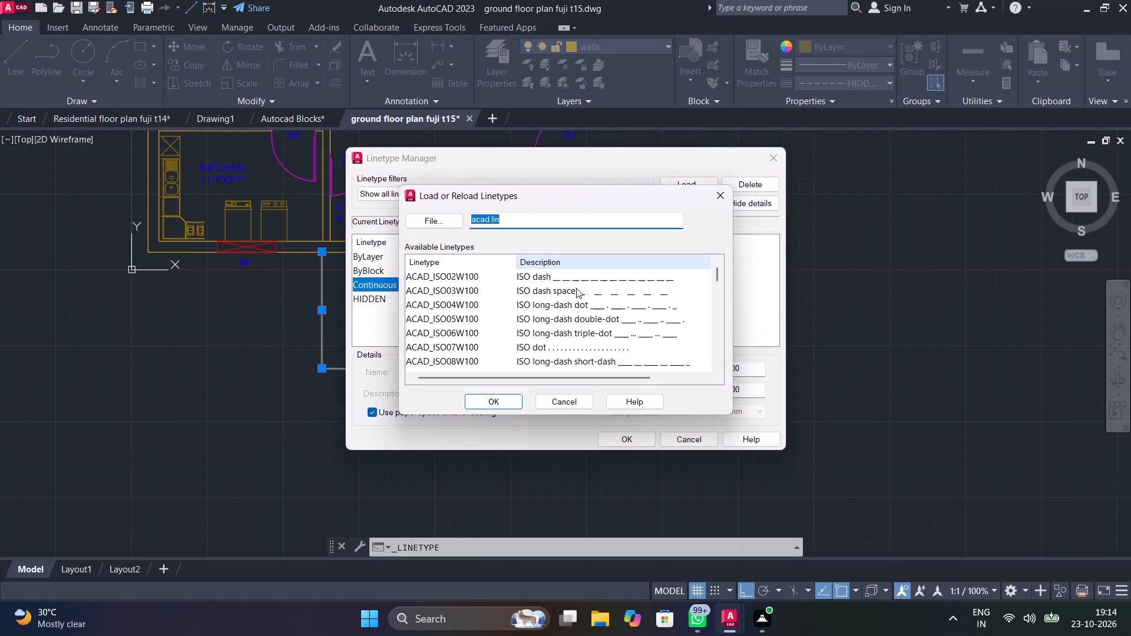
left_click(582, 282)
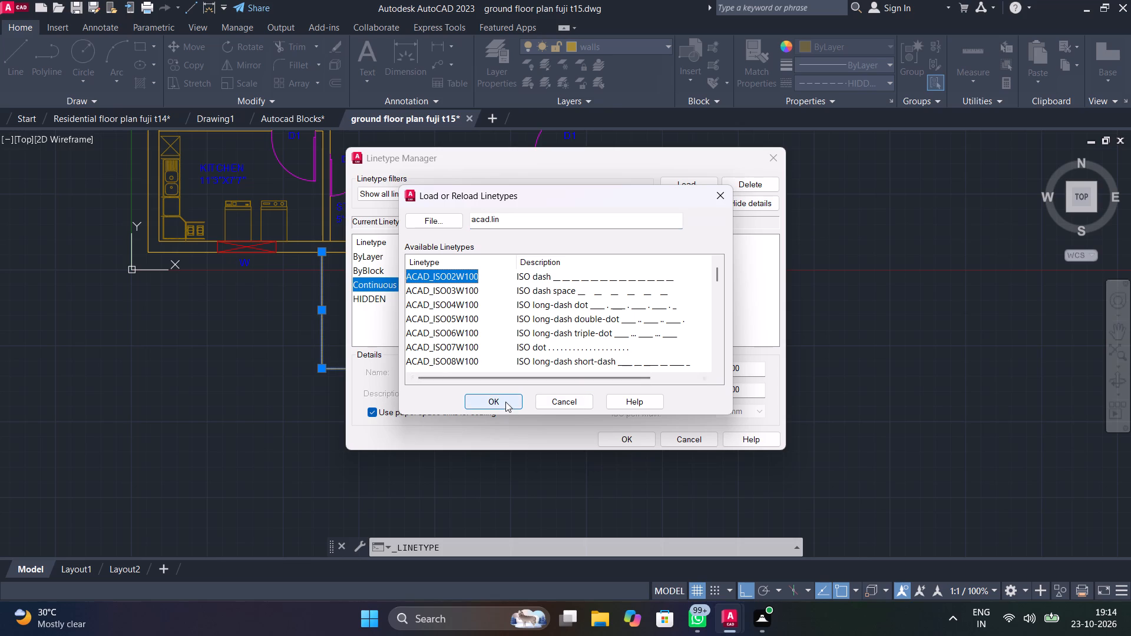
left_click(505, 402)
left_click(607, 440)
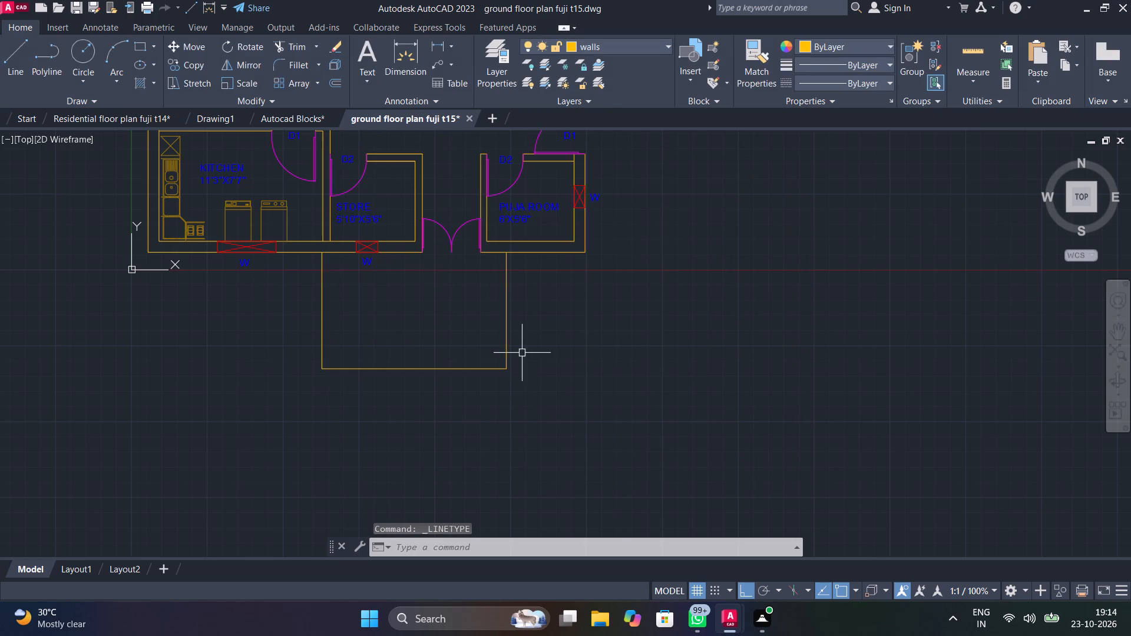
Set the linetype of the east, south and west lines of the area in front of the main entrance to ACAD_ISO02W100.
scroll(509, 331, "up", 4)
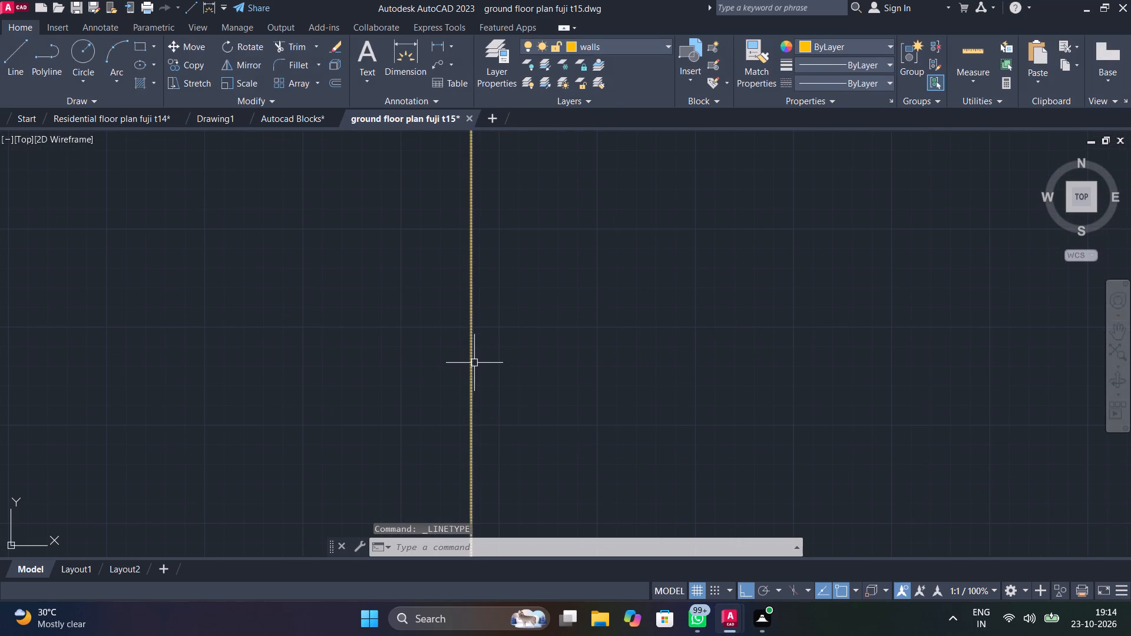
left_click(474, 366)
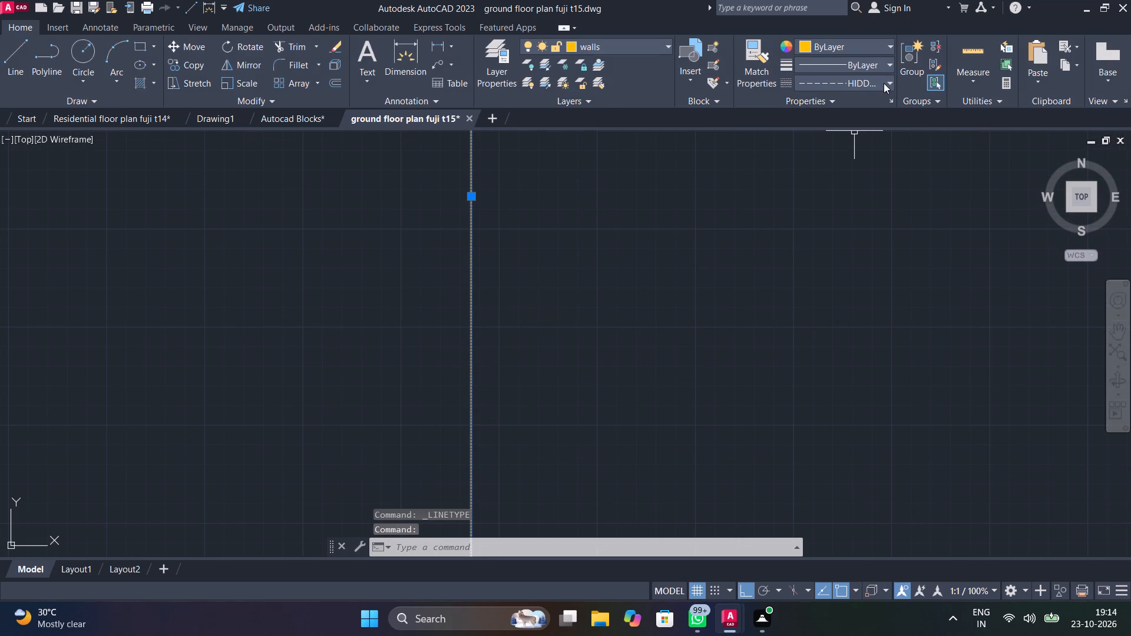
left_click(884, 82)
left_click(866, 132)
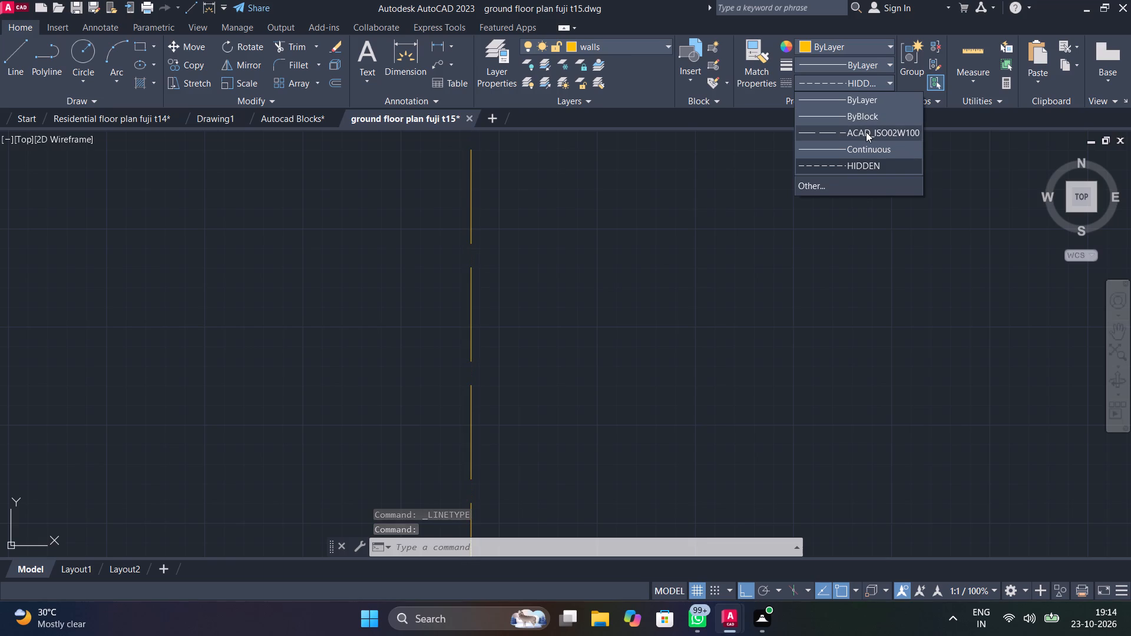
scroll(797, 221, "down", 3)
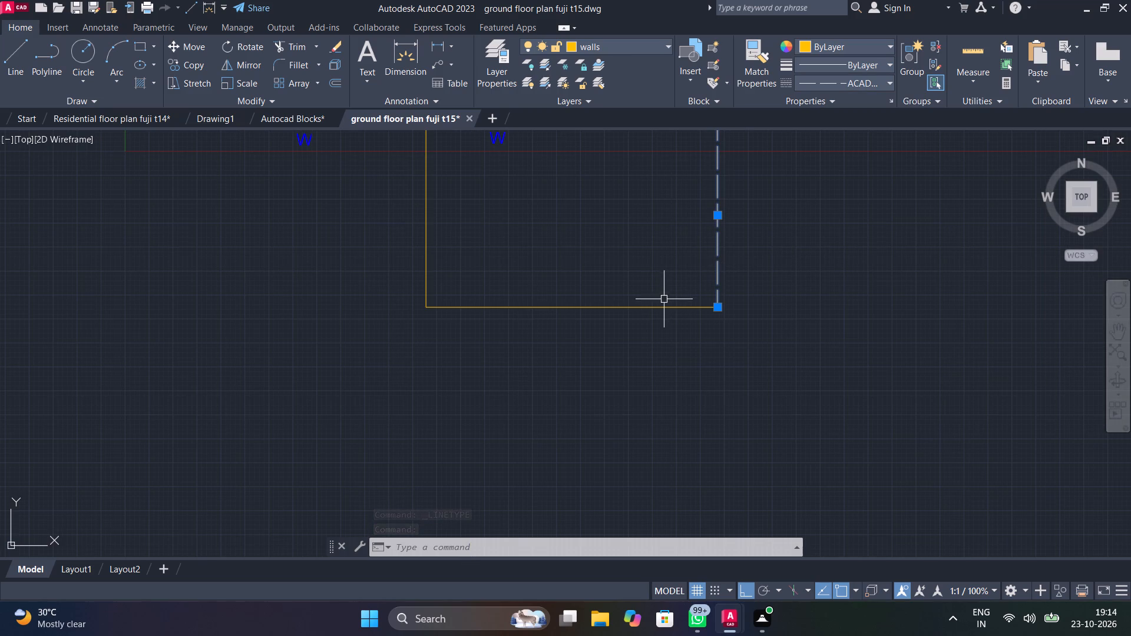
left_click(666, 305)
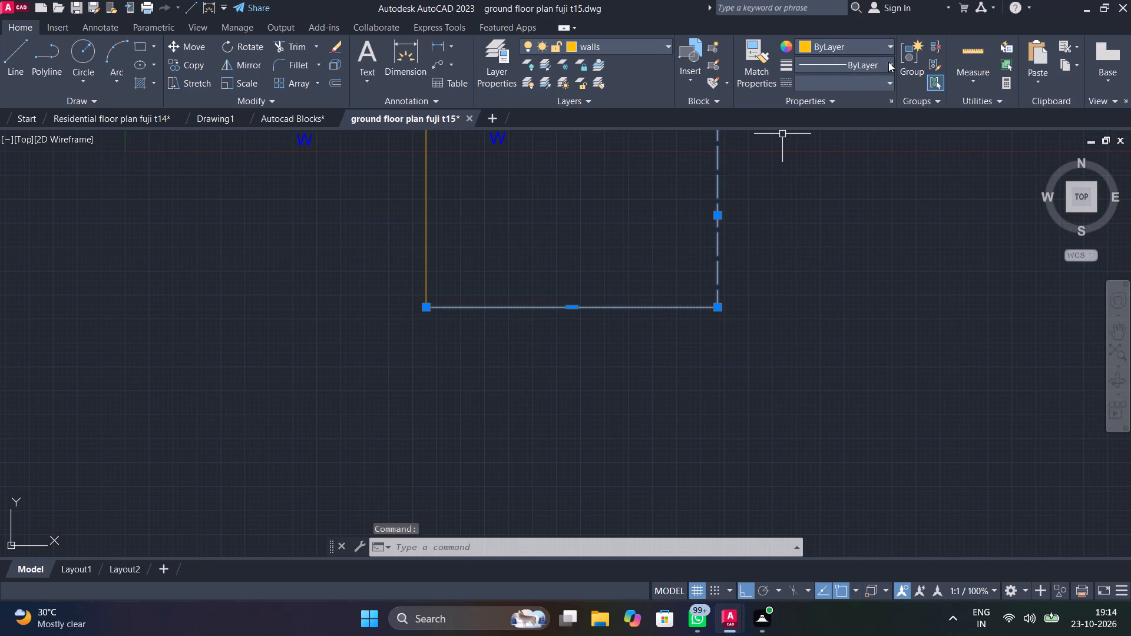
left_click(888, 62)
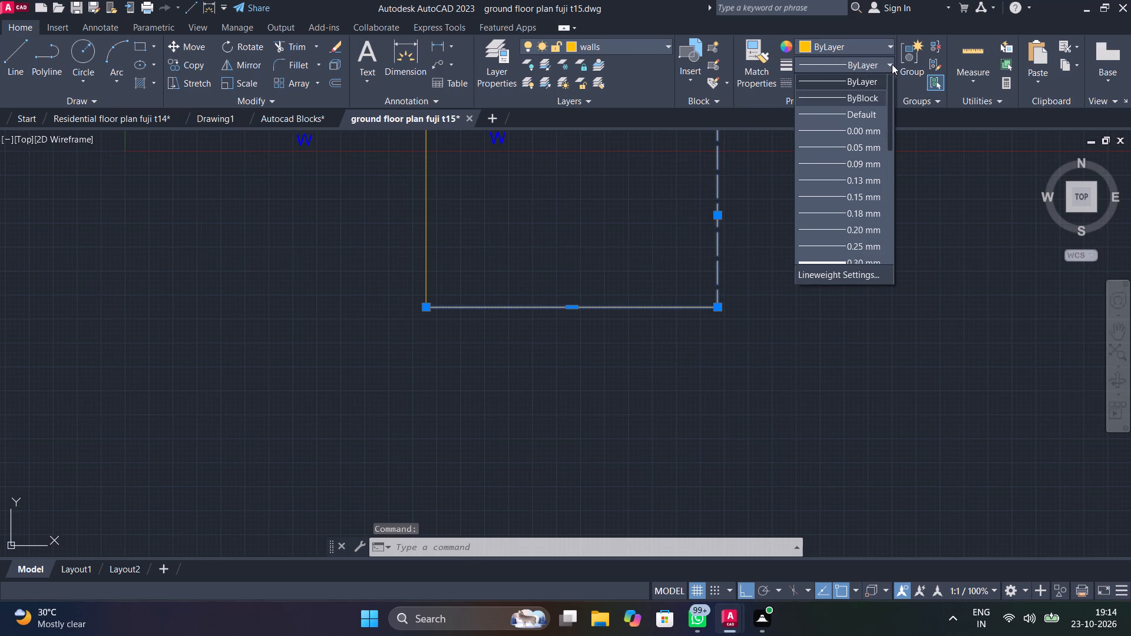
left_click(892, 64)
left_click(887, 82)
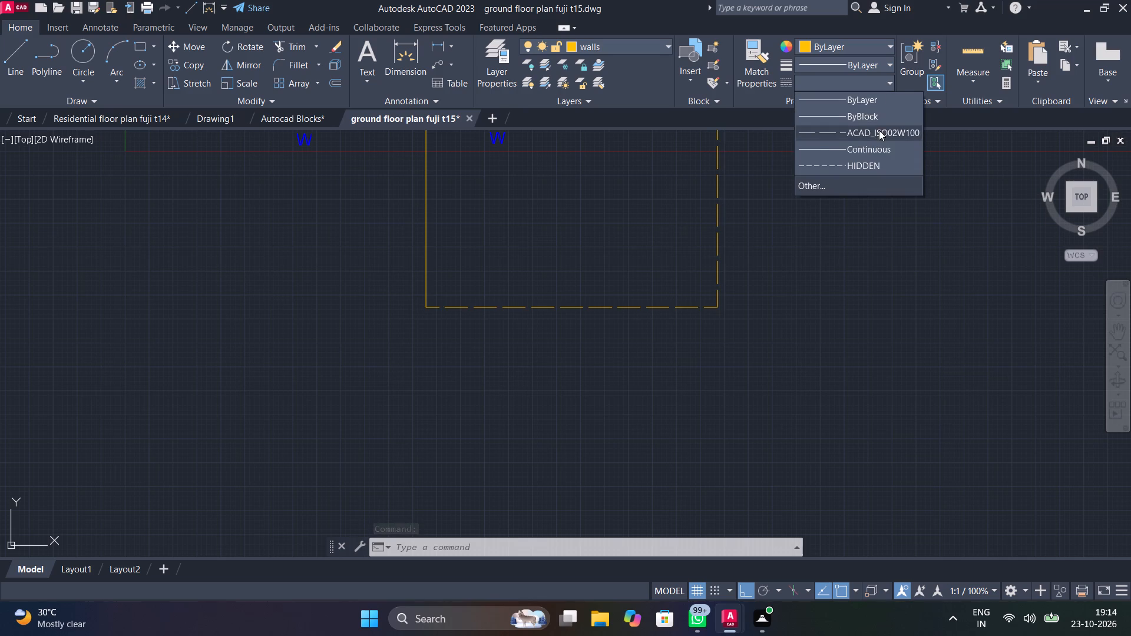
left_click(879, 130)
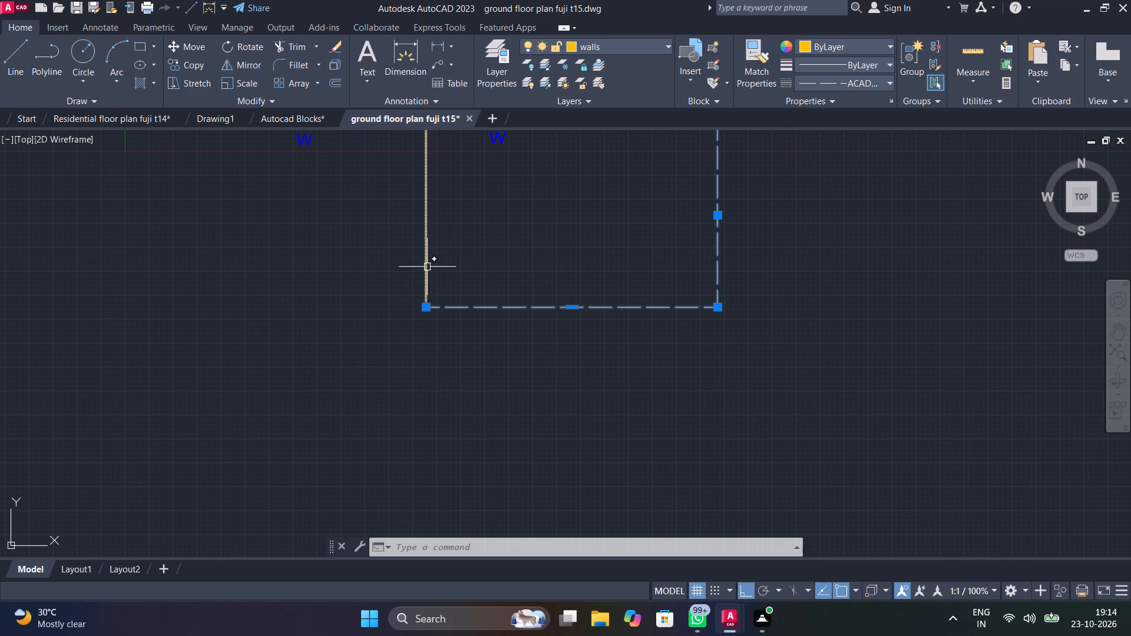
left_click(427, 267)
left_click(885, 84)
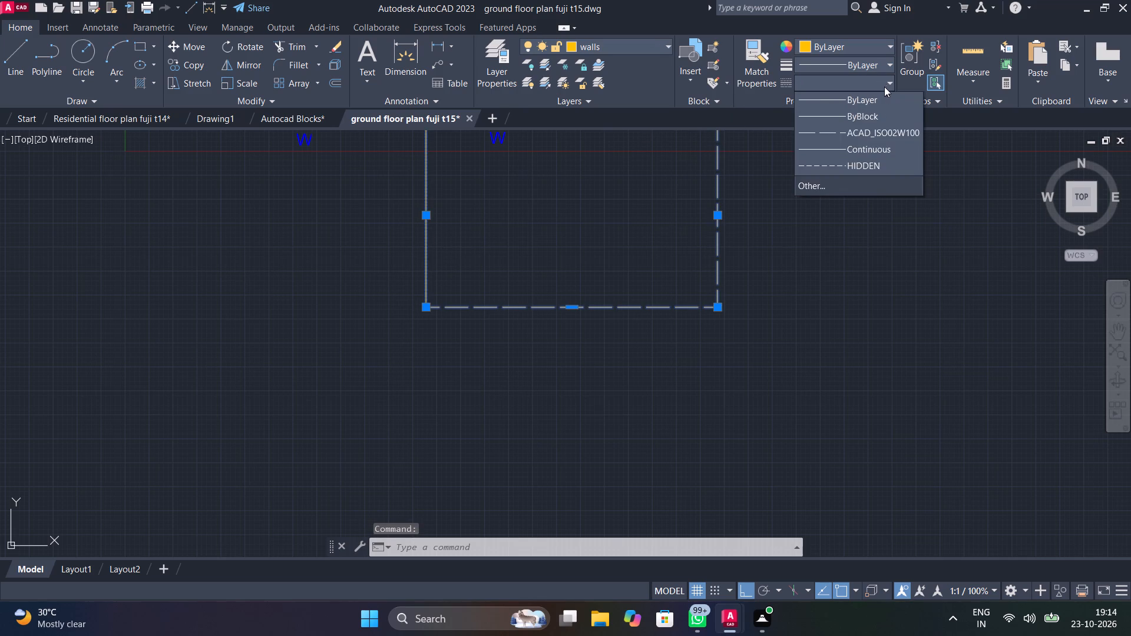
left_click(856, 136)
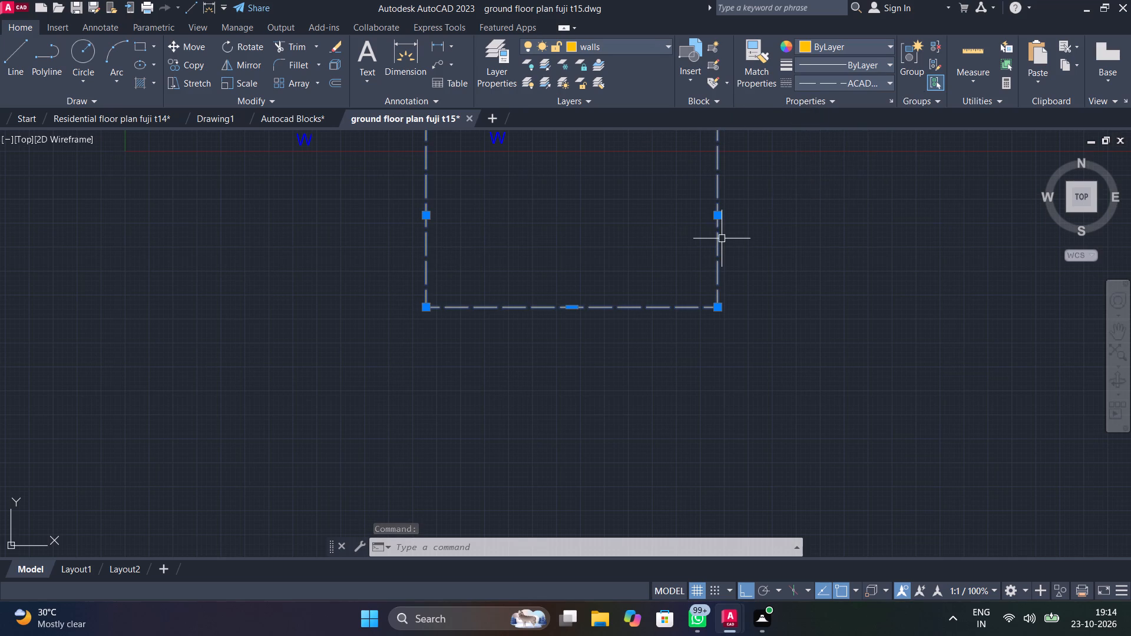
key("space")
left_click(778, 158)
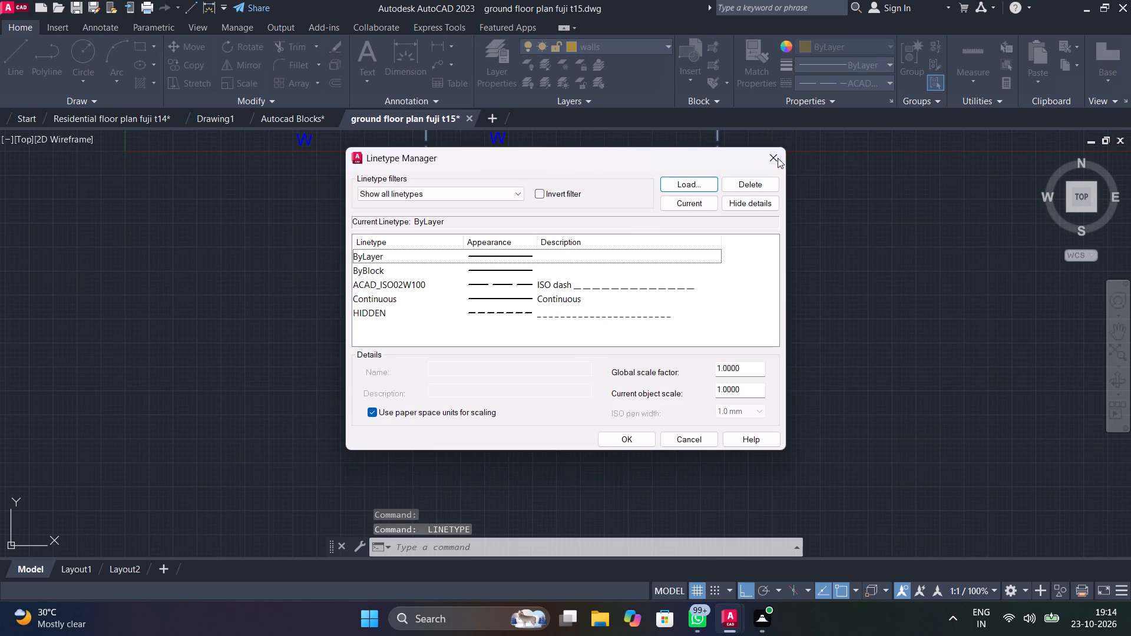
Copy the puja room label into the dashed area in front of the main entrance, with Ortho off.
middle_click_drag(578, 217, 669, 338)
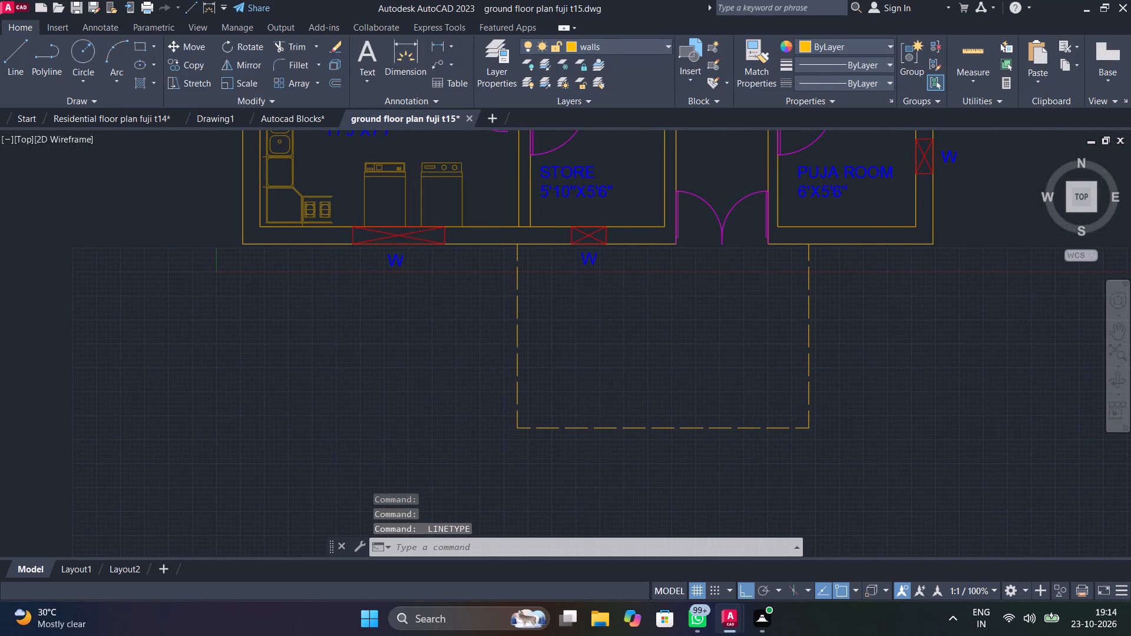
left_click(852, 171)
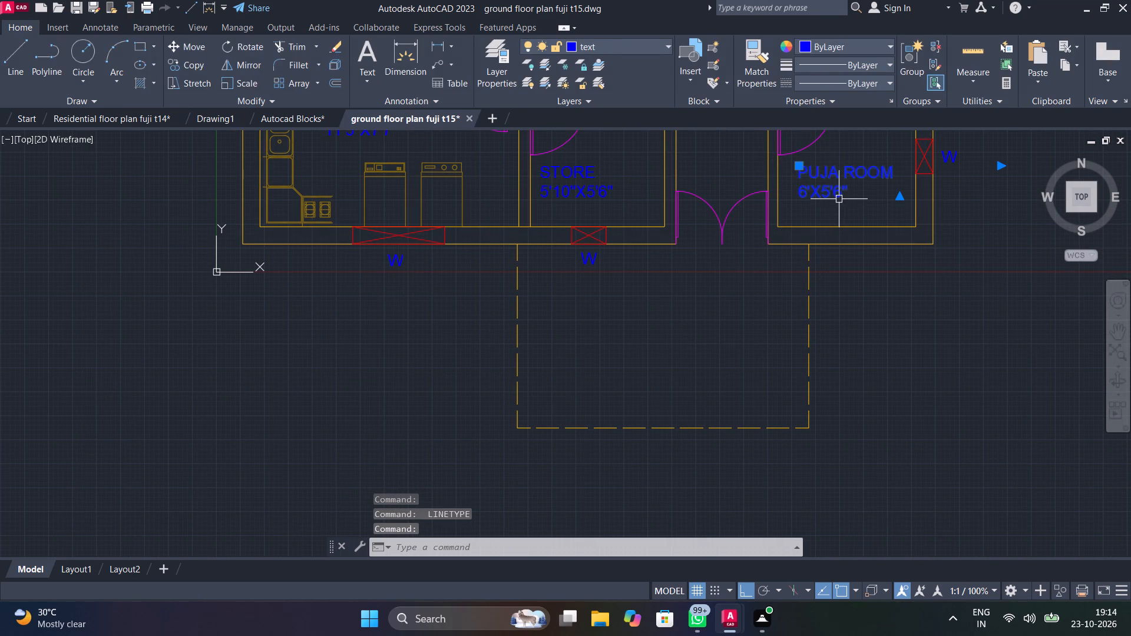
type("COP")
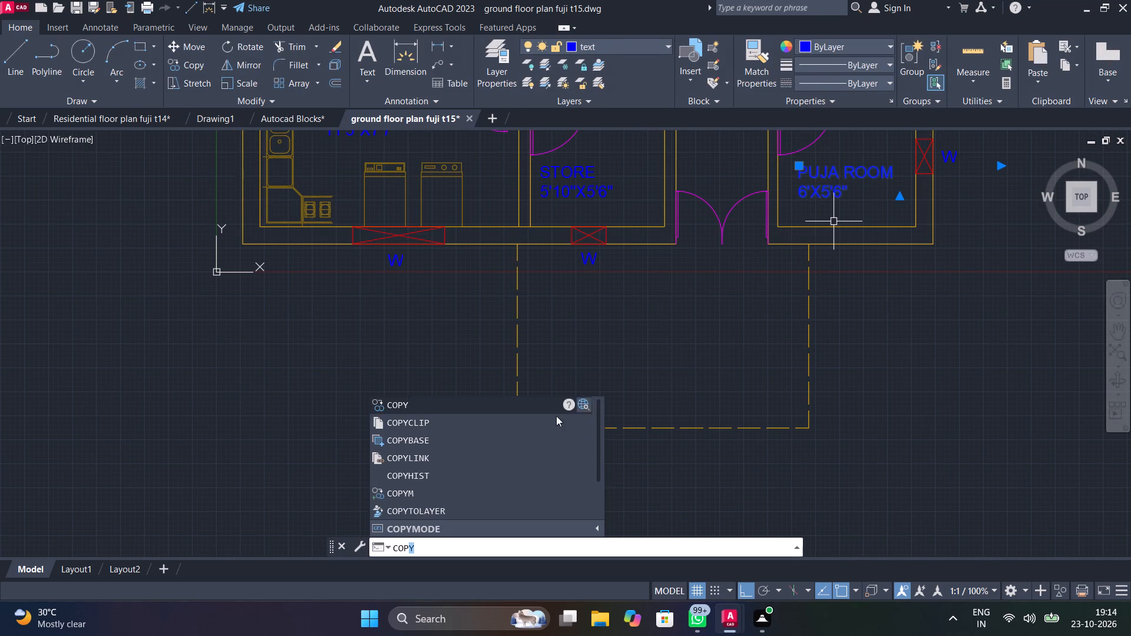
left_click(444, 402)
left_click(808, 197)
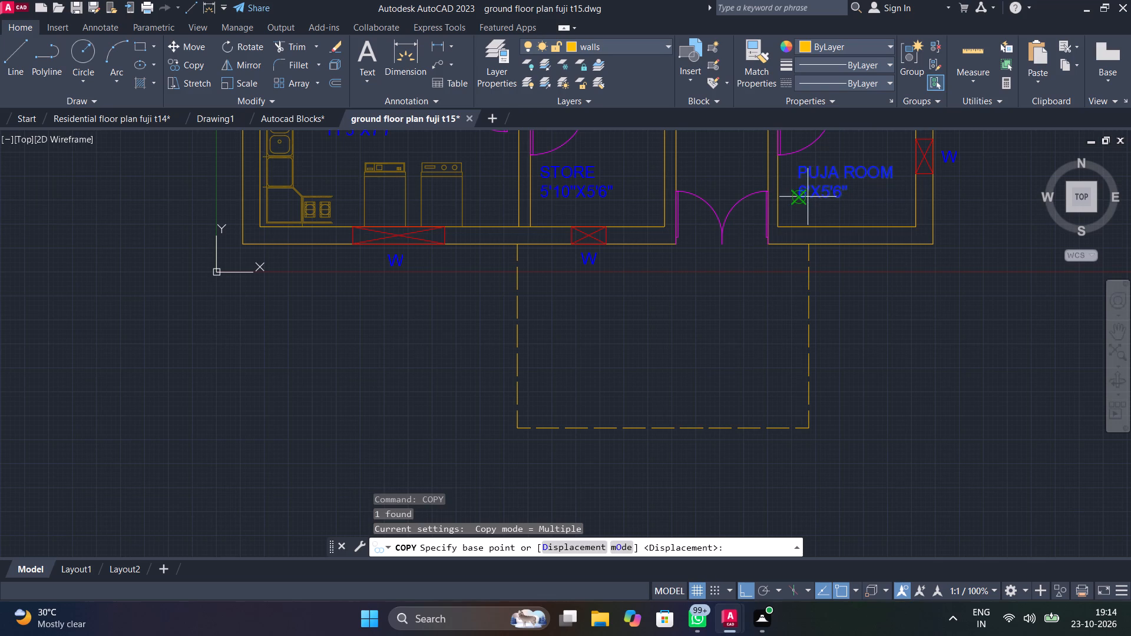
key("F8")
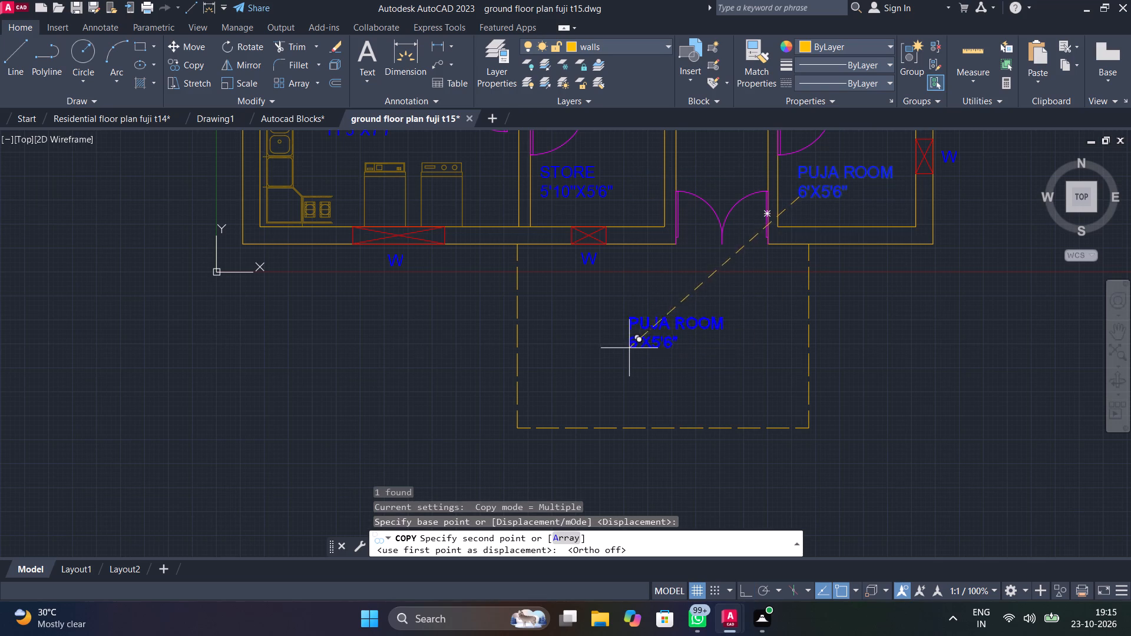
left_click(590, 342)
key("space")
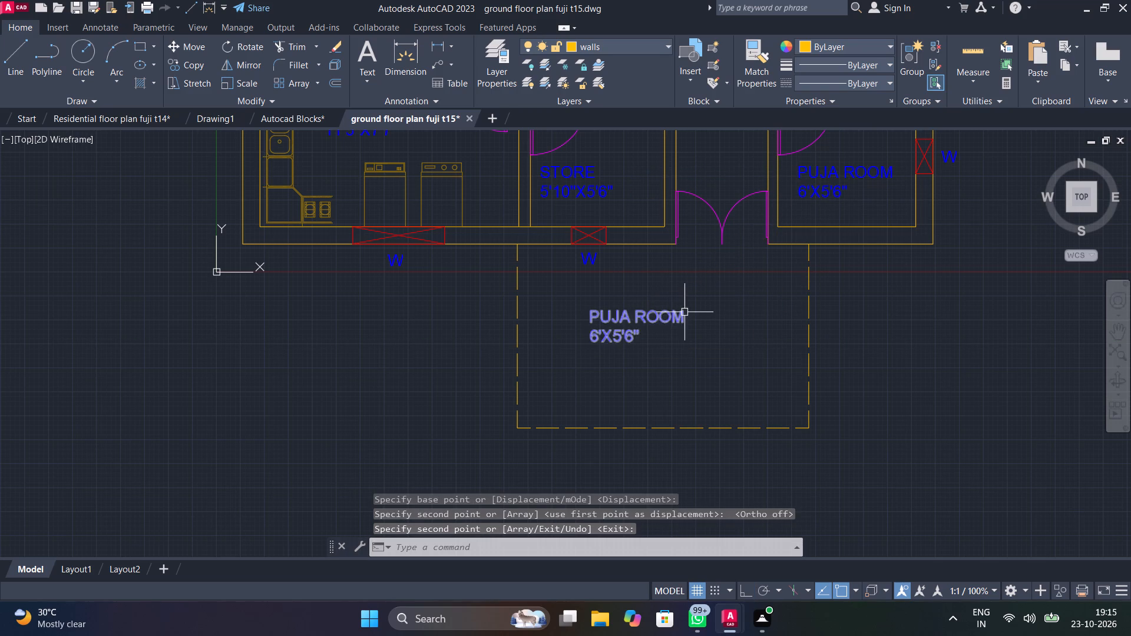
Replace the room name in the copied label with PORCH.
double_click(684, 312)
key("BackSpace")
key("BackSpace")
key("BackSpace")
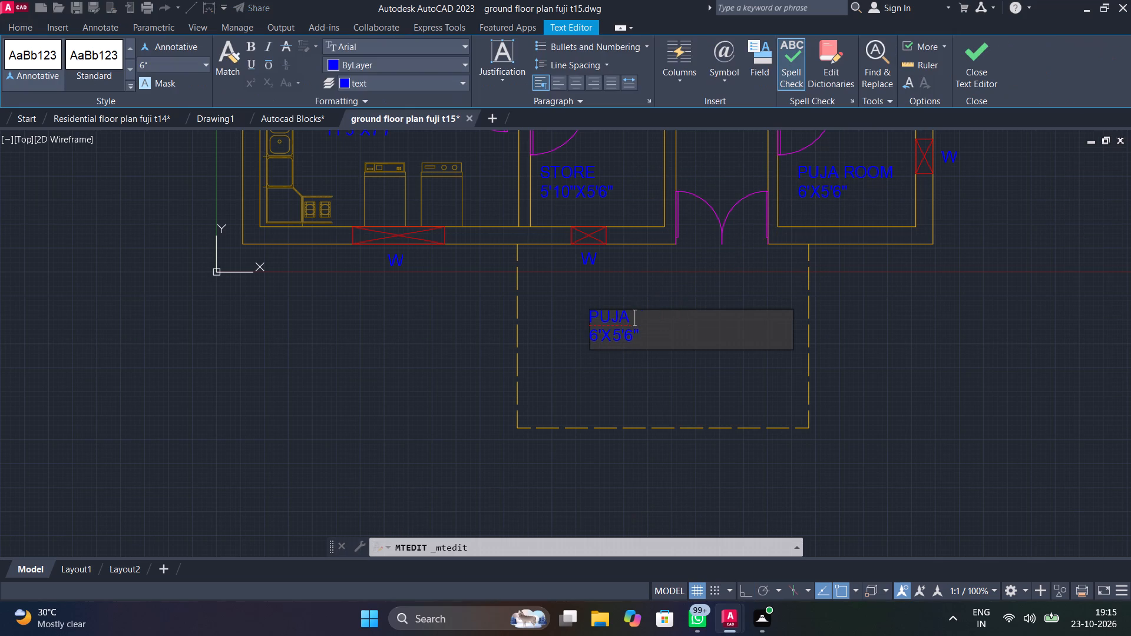
key("BackSpace")
key("BackSpace")
key("BackSpace")
key("BackSpace")
key("BackSpace")
key("BackSpace")
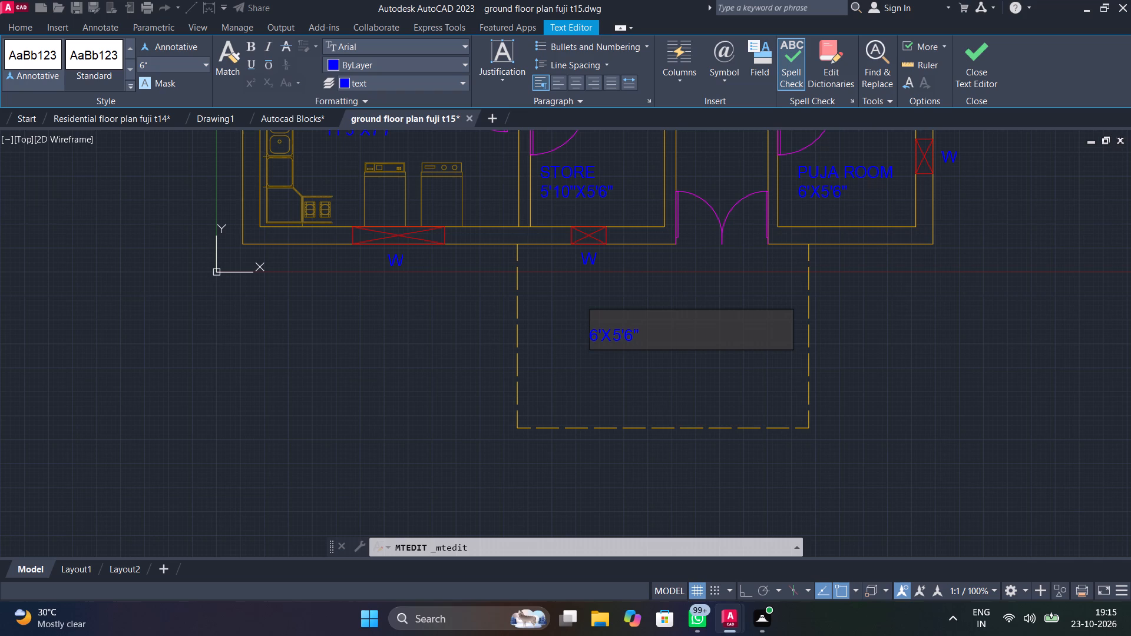
type("POR")
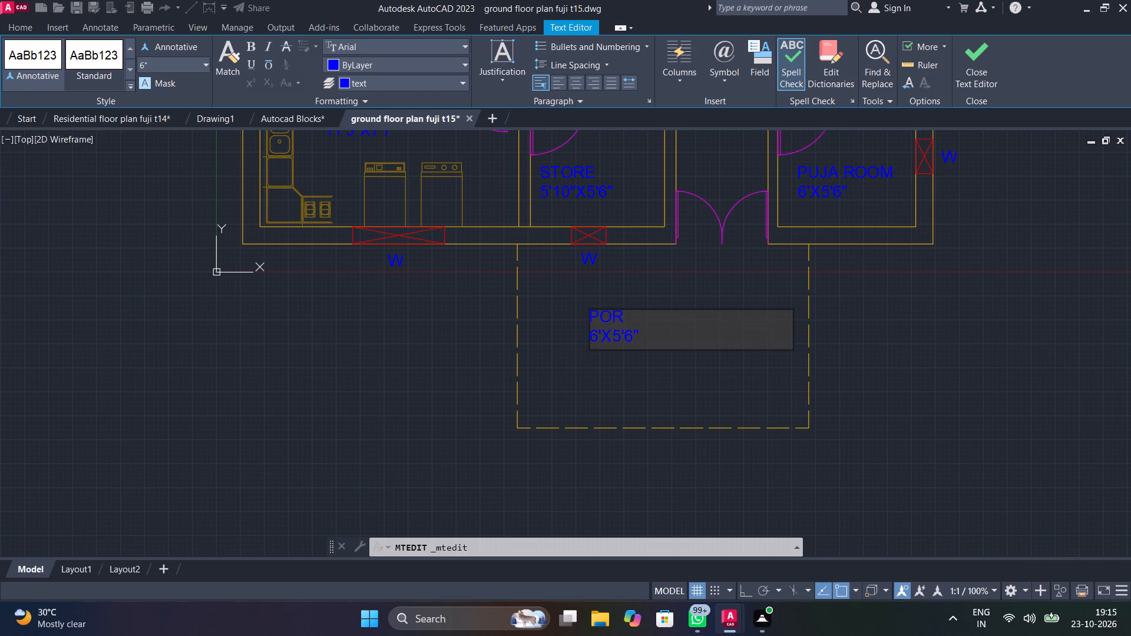
type("CH")
Replace the size line of the PORCH label with 12'8"X8'.
left_click(642, 342)
key("BackSpace")
key("BackSpace")
key("BackSpace")
key("BackSpace")
key("BackSpace")
key("BackSpace")
key("BackSpace")
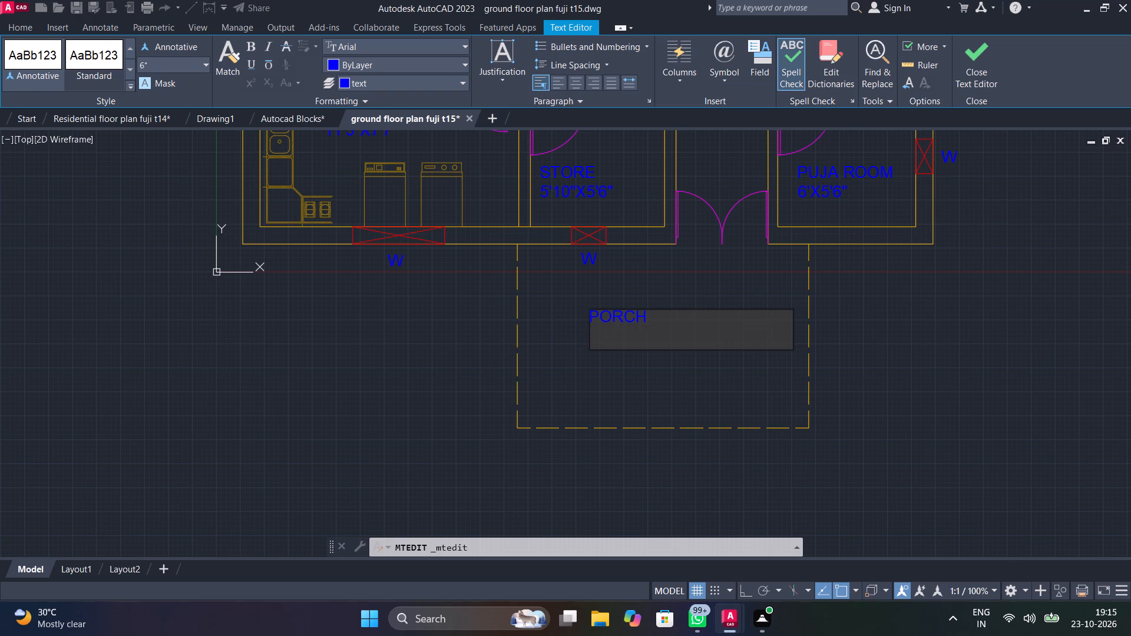
type("12'8\"")
key("x")
key("8")
key("apostrophe")
left_click(659, 363)
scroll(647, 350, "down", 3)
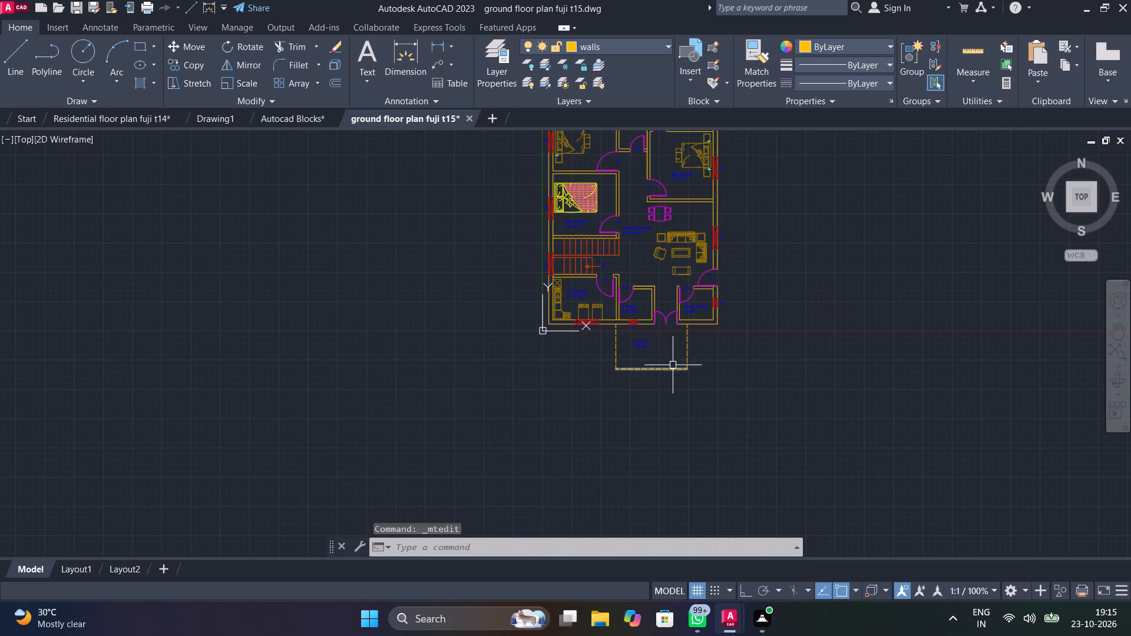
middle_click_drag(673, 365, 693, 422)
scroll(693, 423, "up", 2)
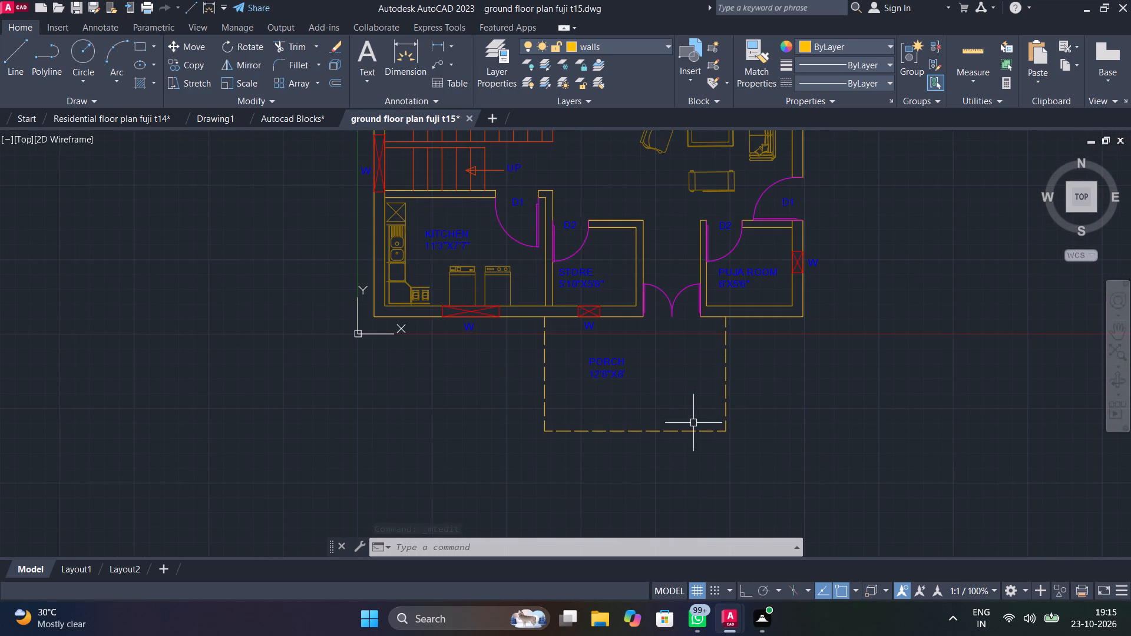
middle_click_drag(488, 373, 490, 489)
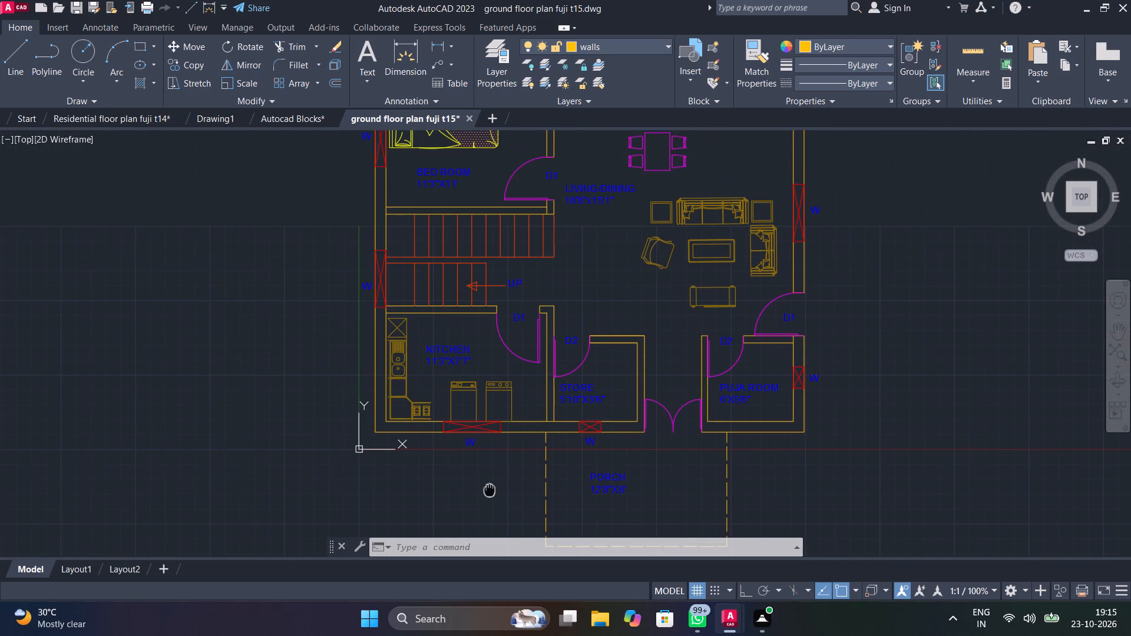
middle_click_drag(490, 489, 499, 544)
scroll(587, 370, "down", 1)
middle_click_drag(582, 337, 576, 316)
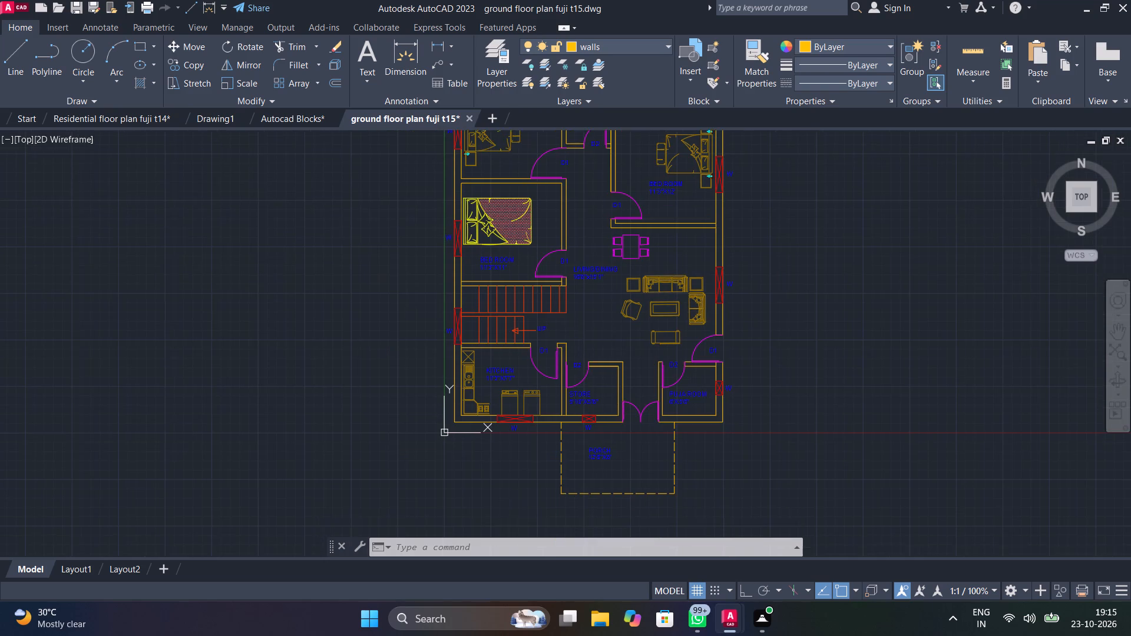
Save the ground floor plan drawing.
middle_click_drag(576, 316, 554, 340)
key("ctrl+s")
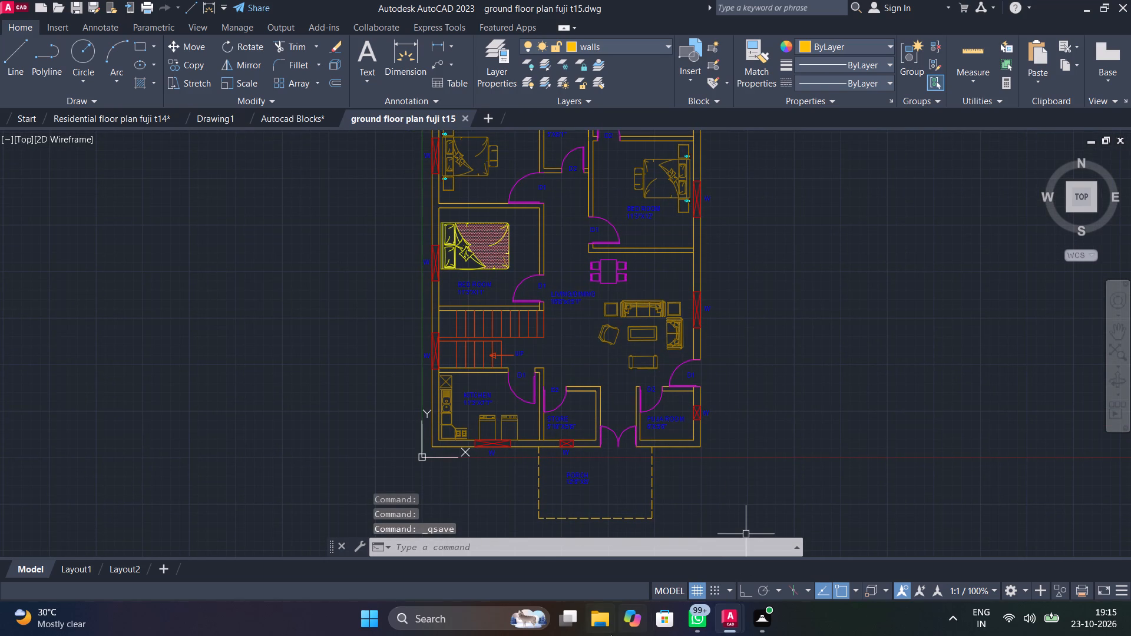
Switch to File Explorer and open the Working folder under 1.PROJECTS, AUTOCAD on the D: drive.
left_click(598, 622)
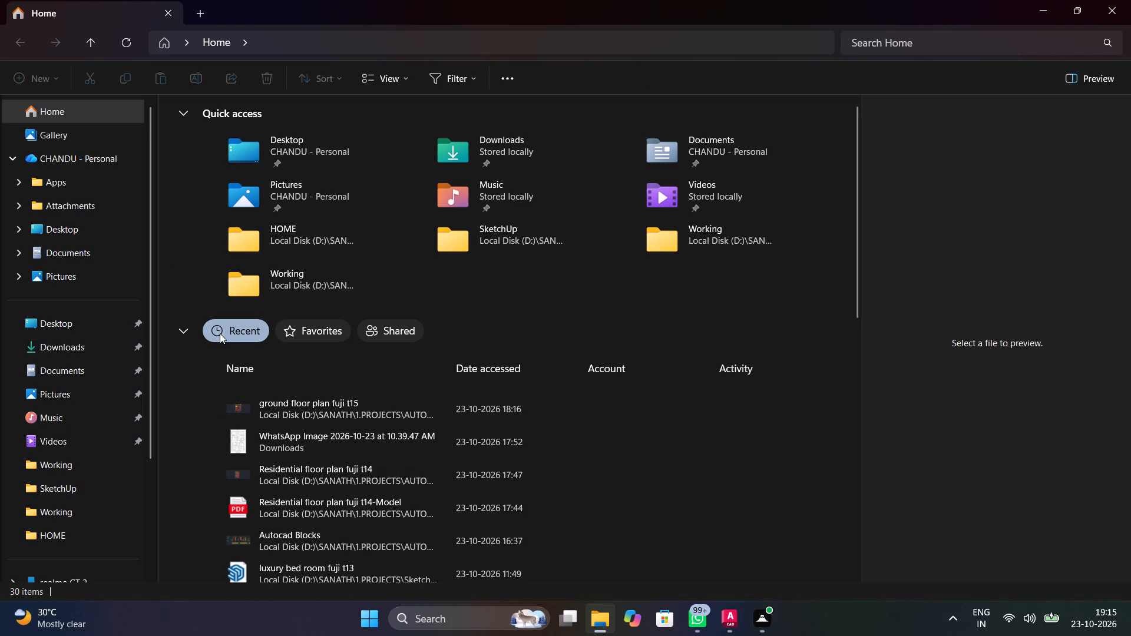
scroll(88, 506, "down", 2)
double_click(75, 468)
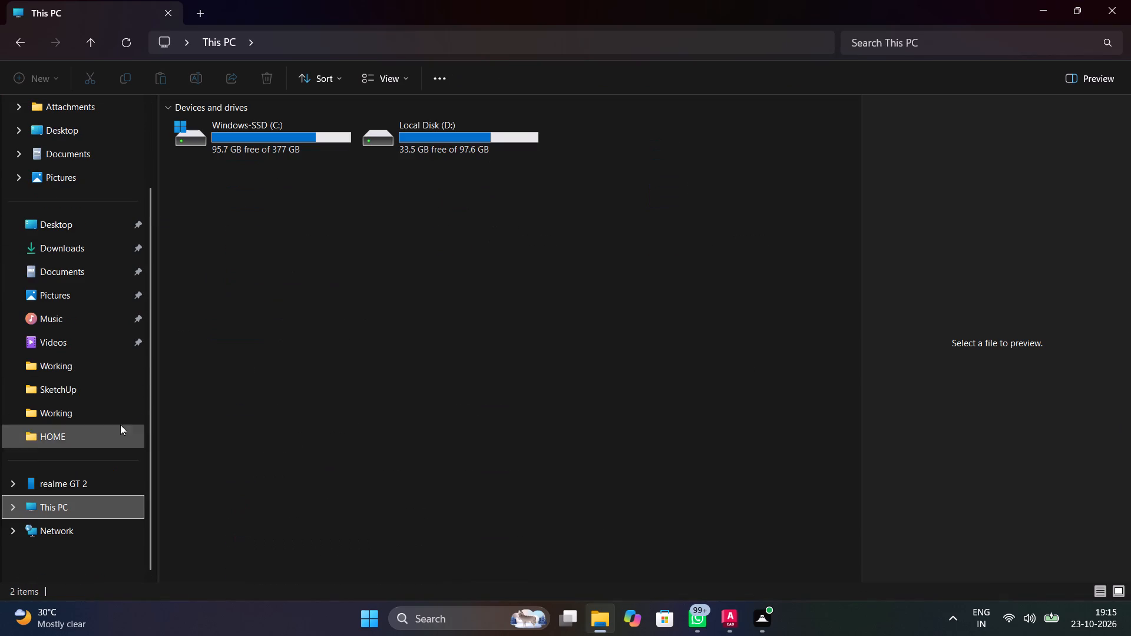
double_click(479, 151)
double_click(280, 273)
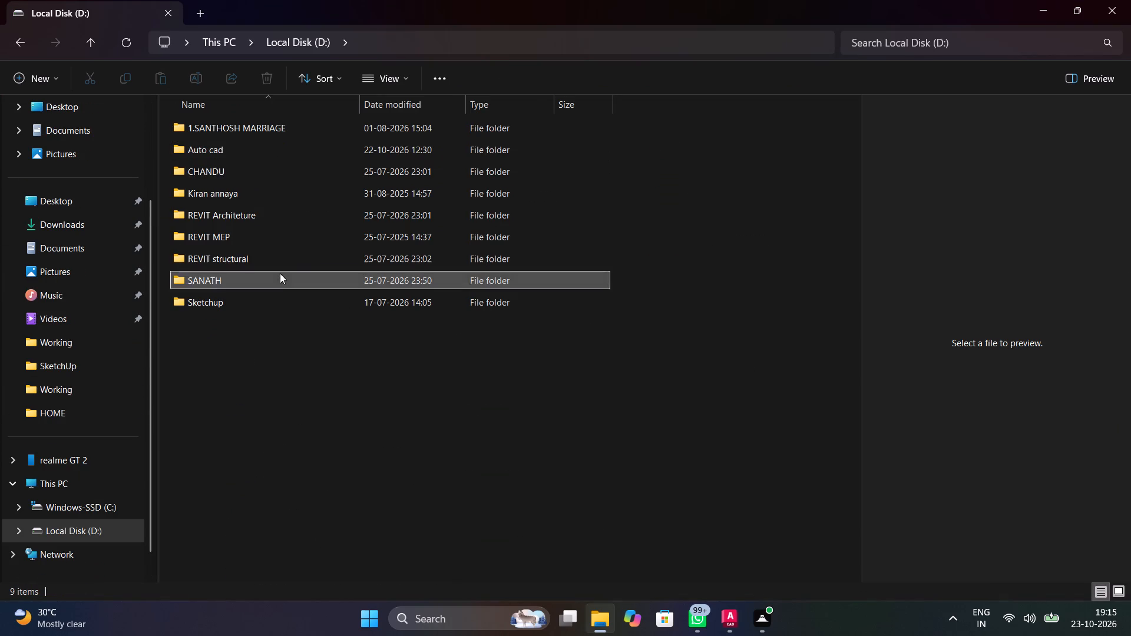
double_click(259, 133)
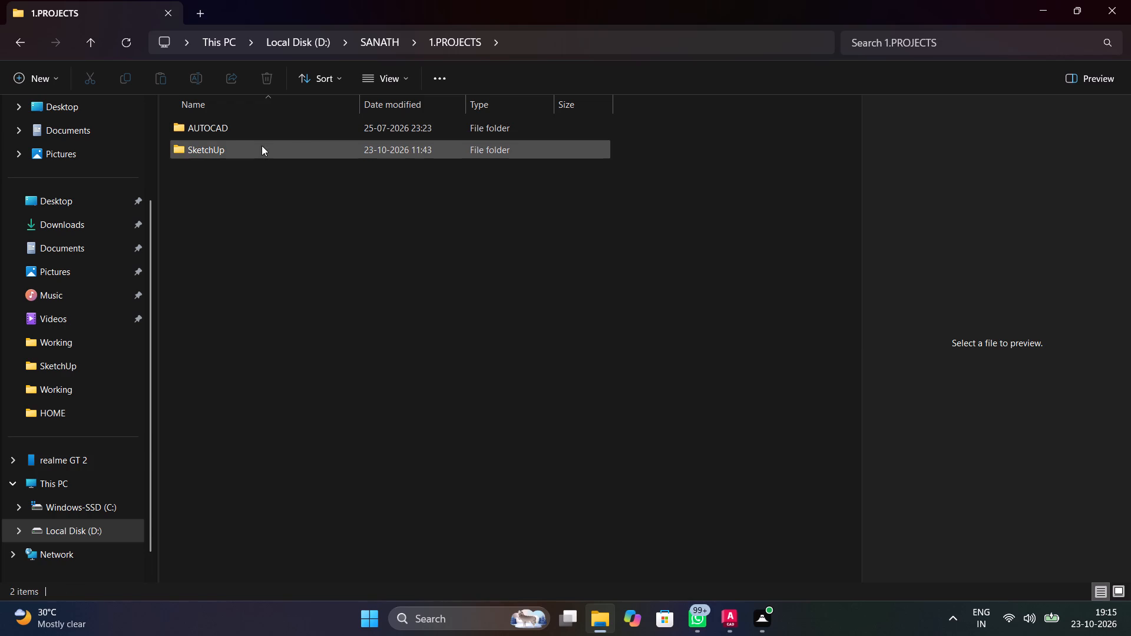
left_click(263, 138)
double_click(265, 134)
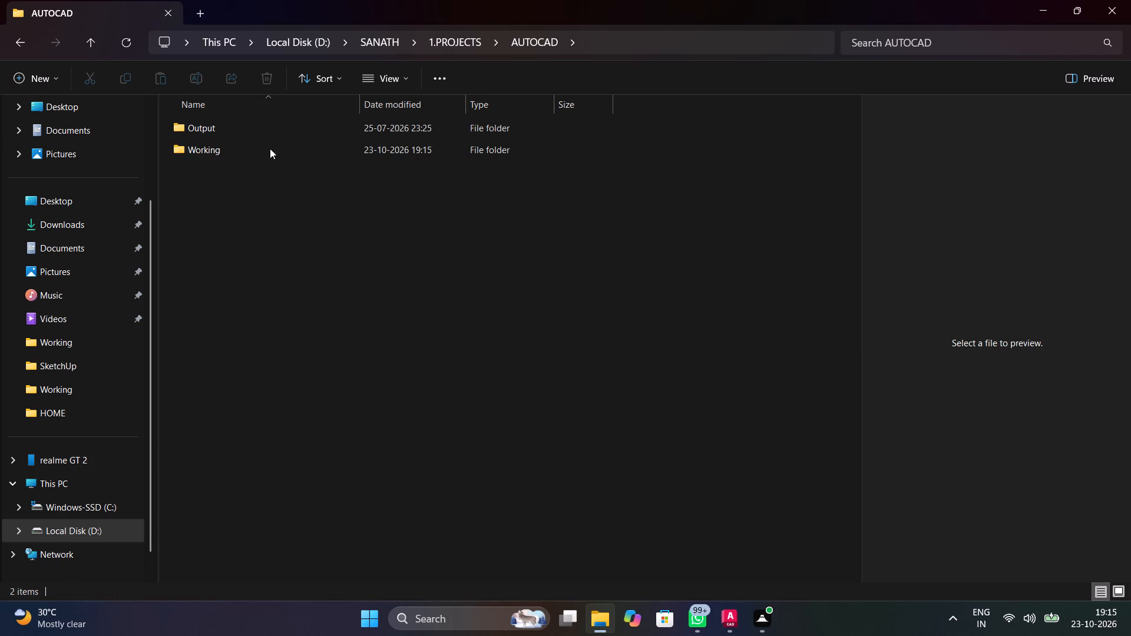
double_click(270, 148)
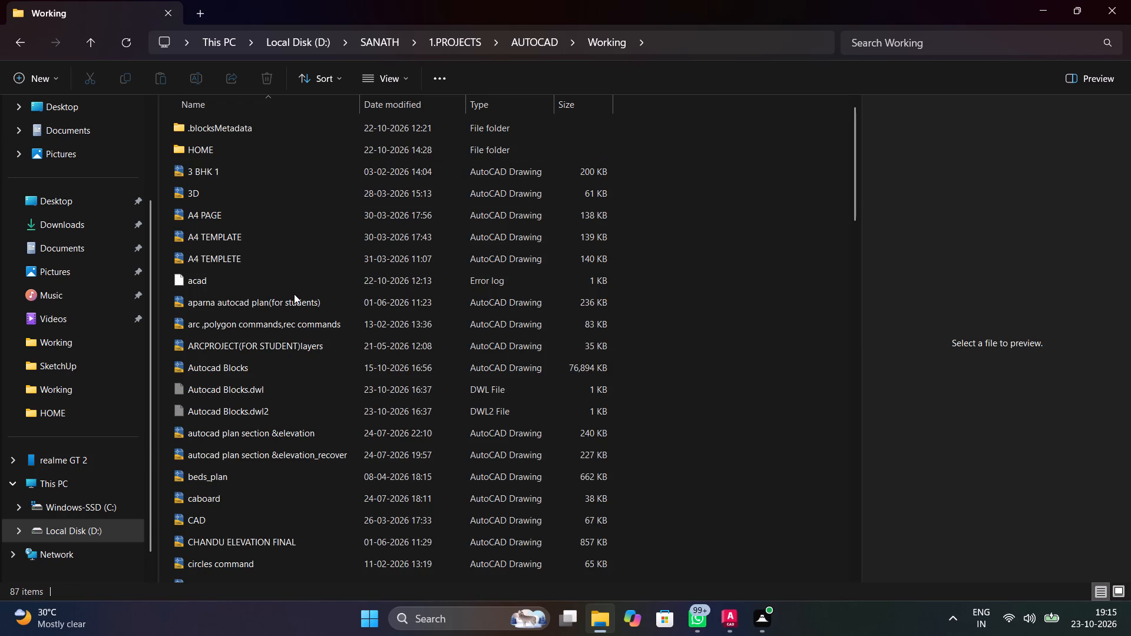
Look through the Working folder for the ground floor plan fuji t15 files, then return to the drawing.
scroll(294, 294, "down", 10)
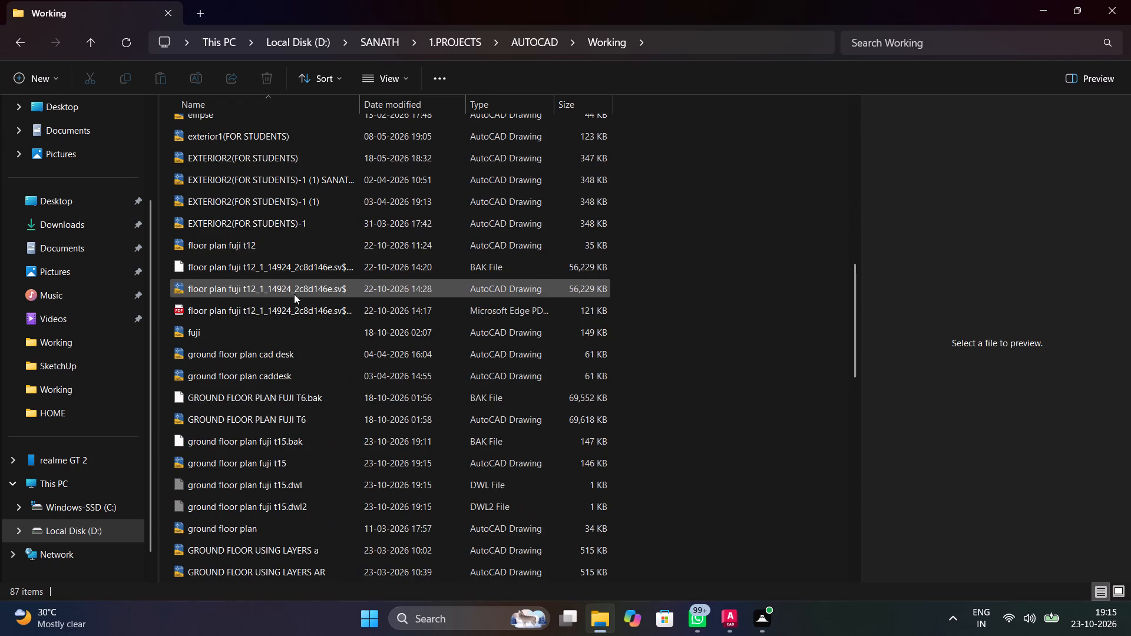
scroll(294, 294, "down", 4)
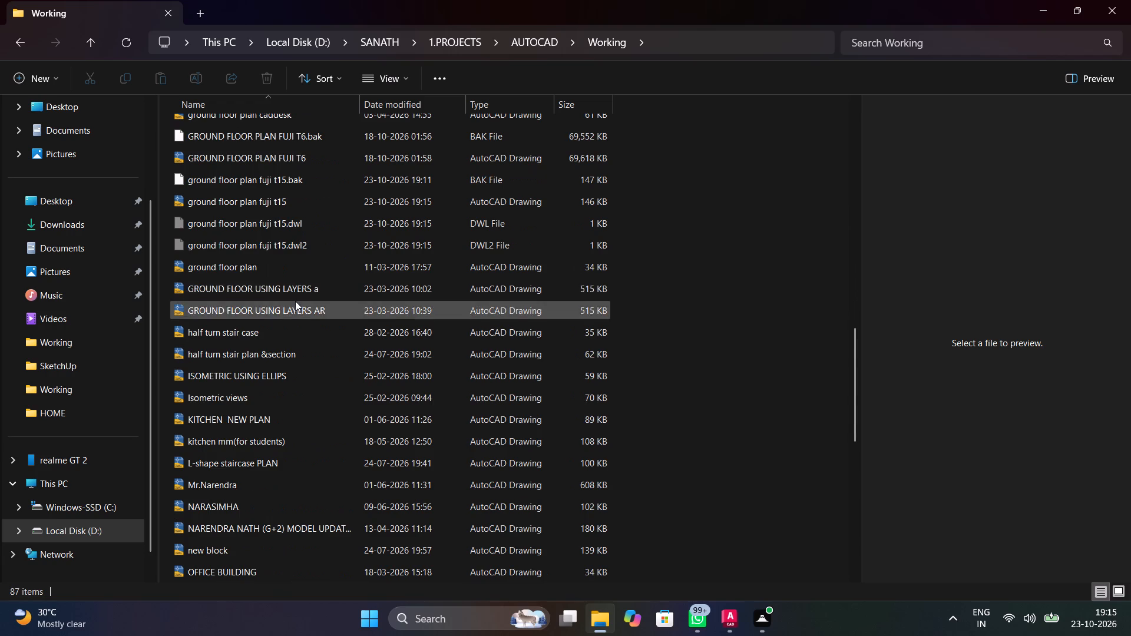
scroll(297, 346, "down", 15)
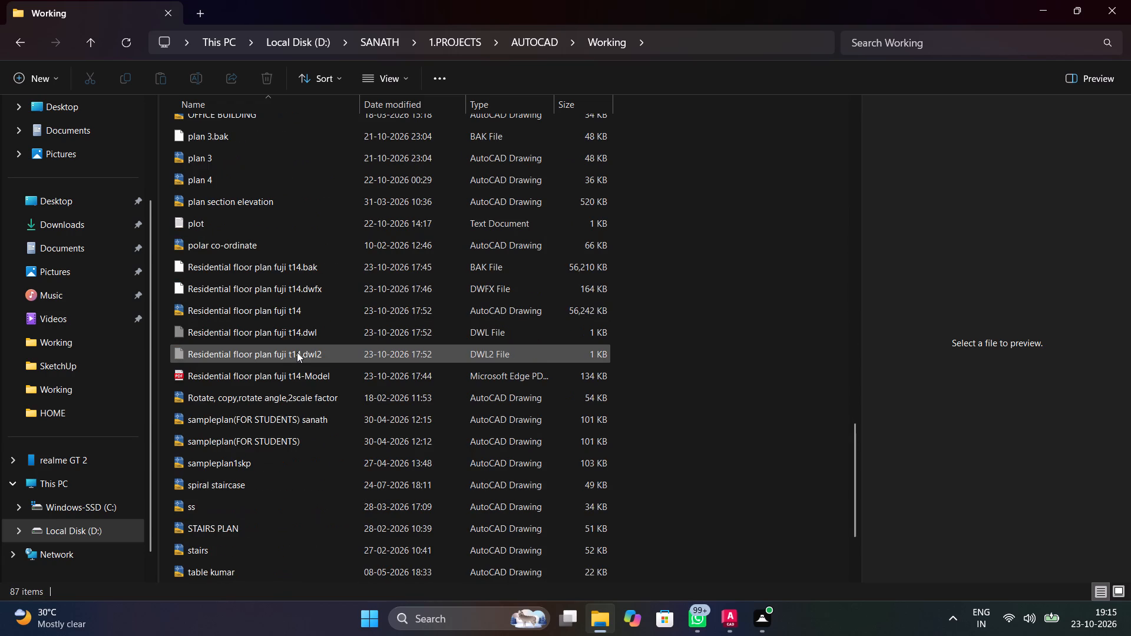
scroll(297, 352, "down", 1)
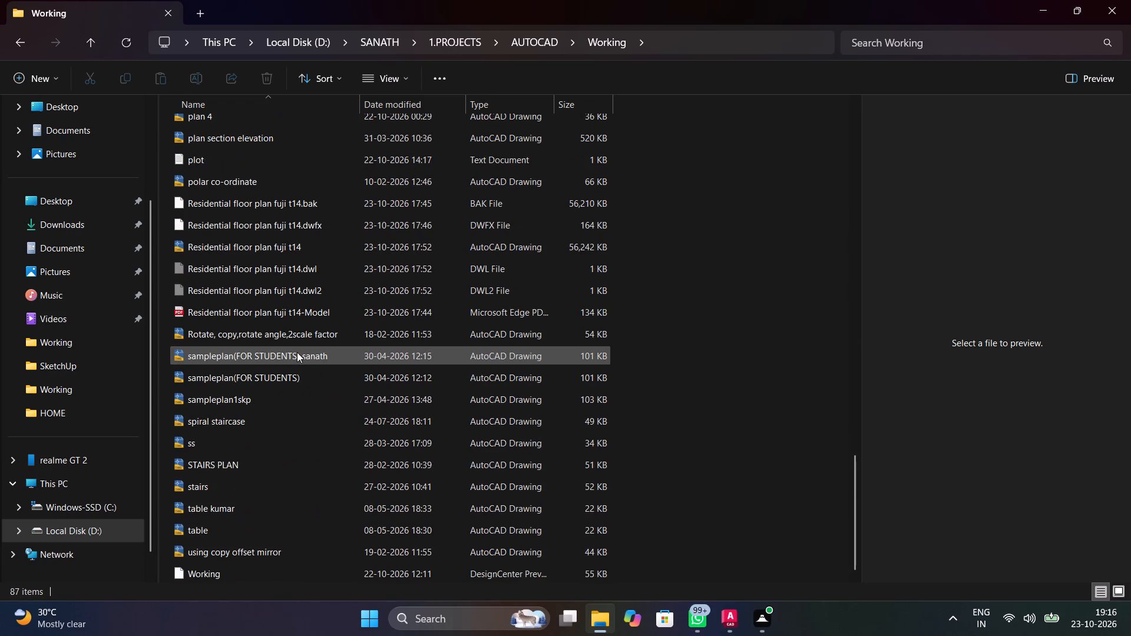
scroll(297, 352, "up", 6)
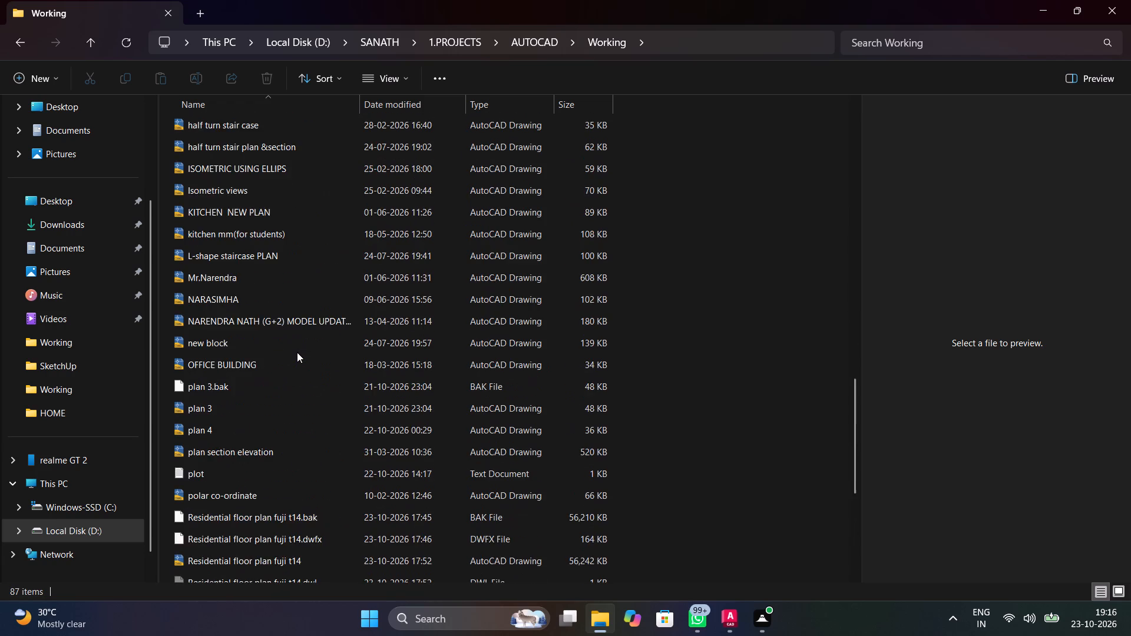
scroll(297, 352, "up", 5)
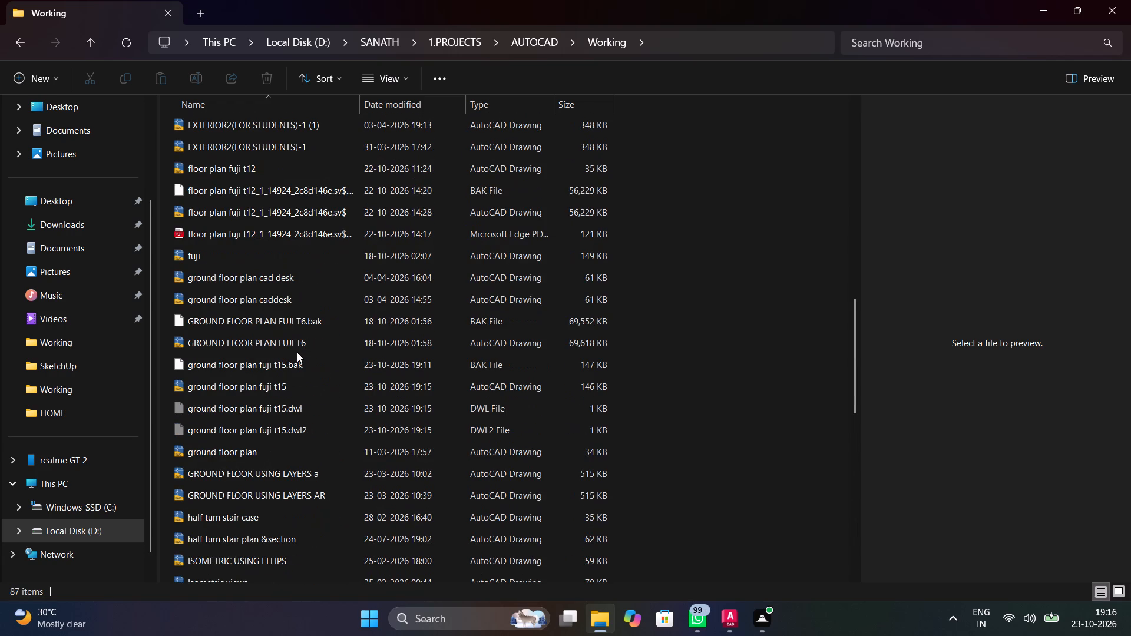
scroll(297, 352, "up", 9)
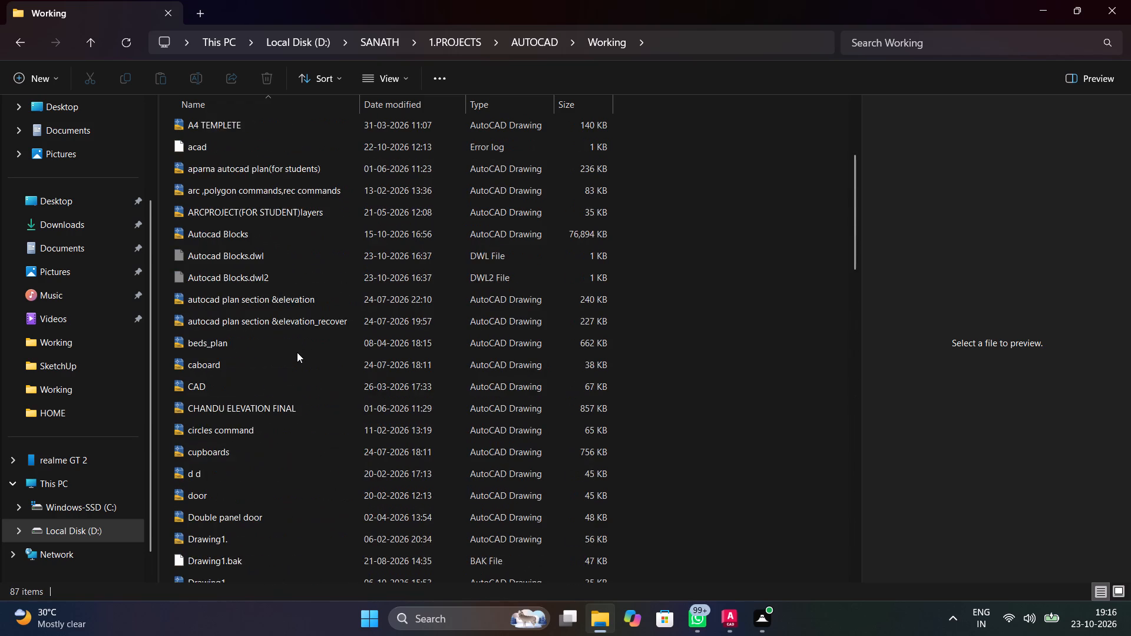
scroll(297, 352, "up", 8)
scroll(297, 352, "down", 11)
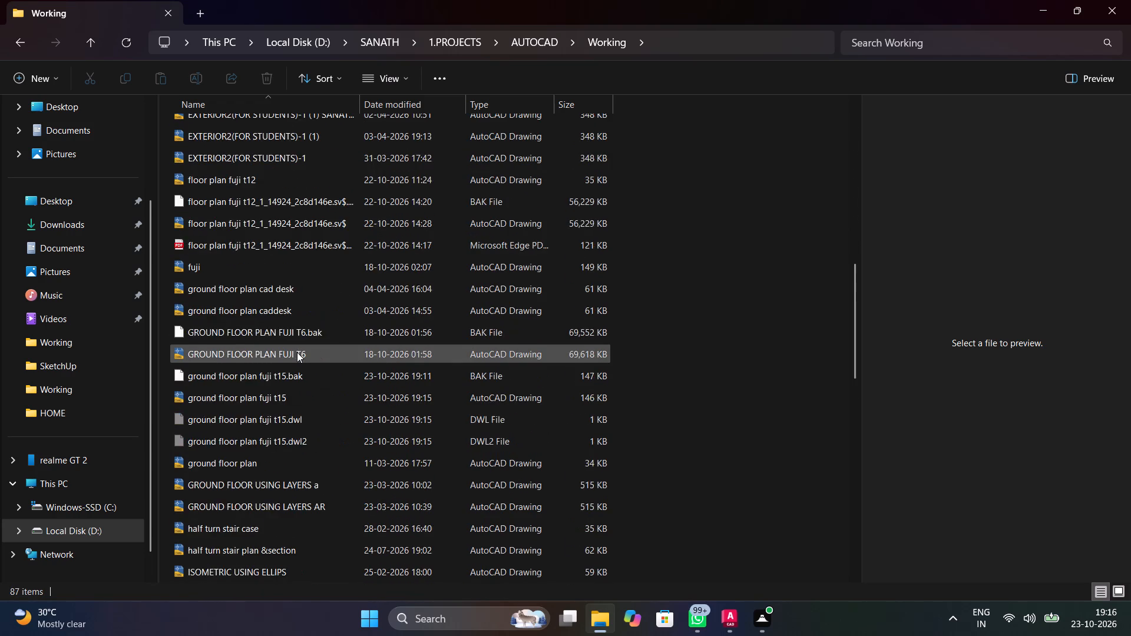
scroll(297, 352, "down", 5)
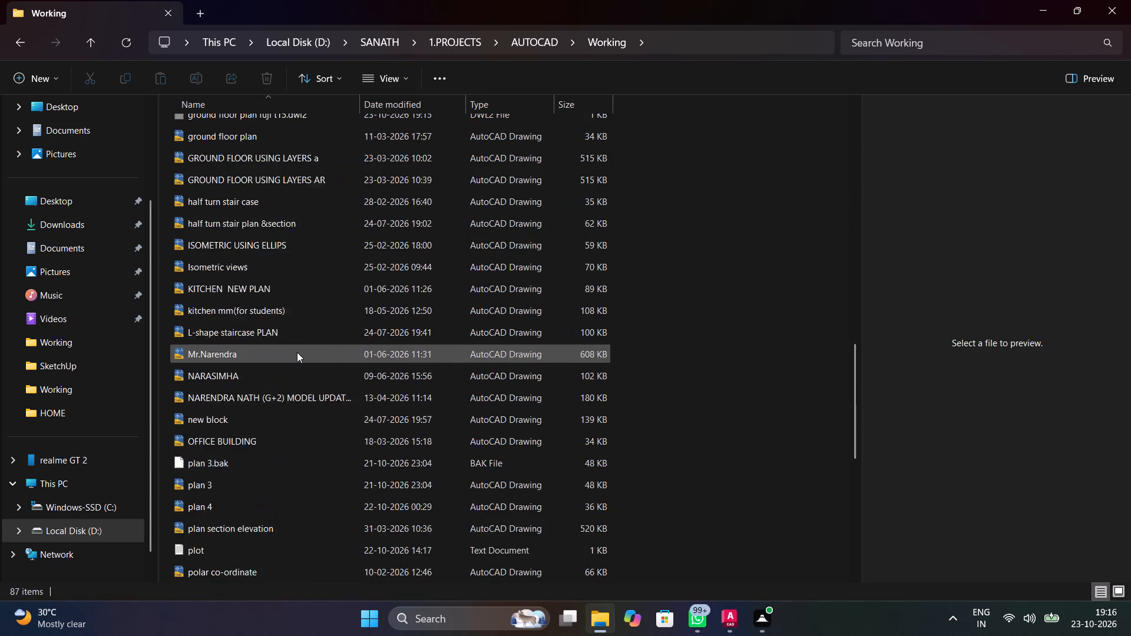
scroll(297, 352, "down", 1)
scroll(297, 352, "up", 3)
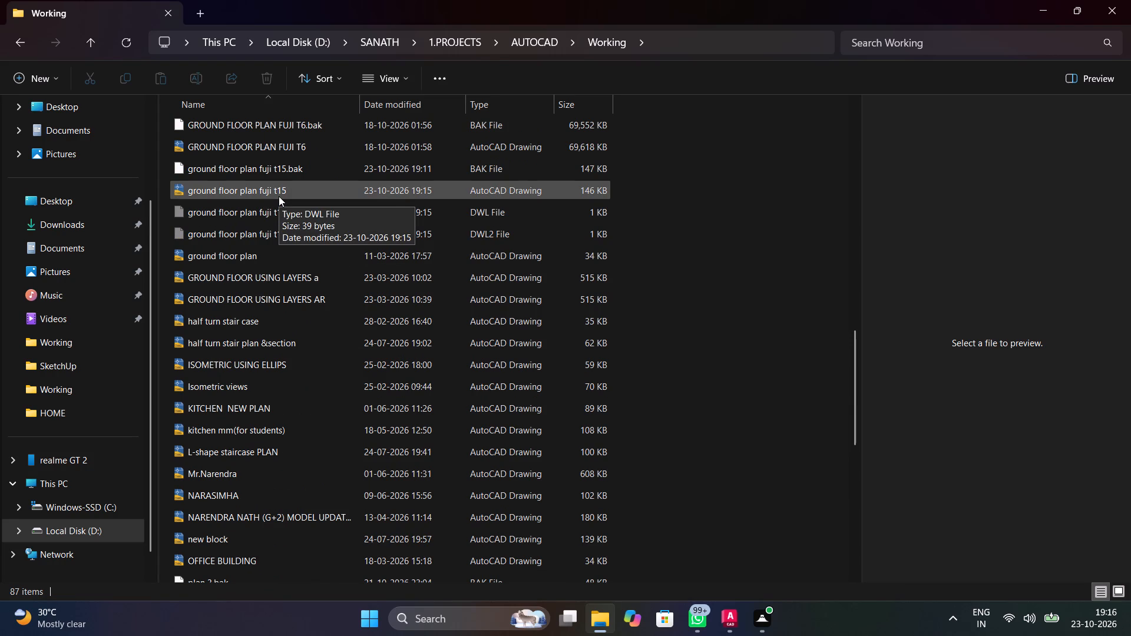
left_click(1126, 10)
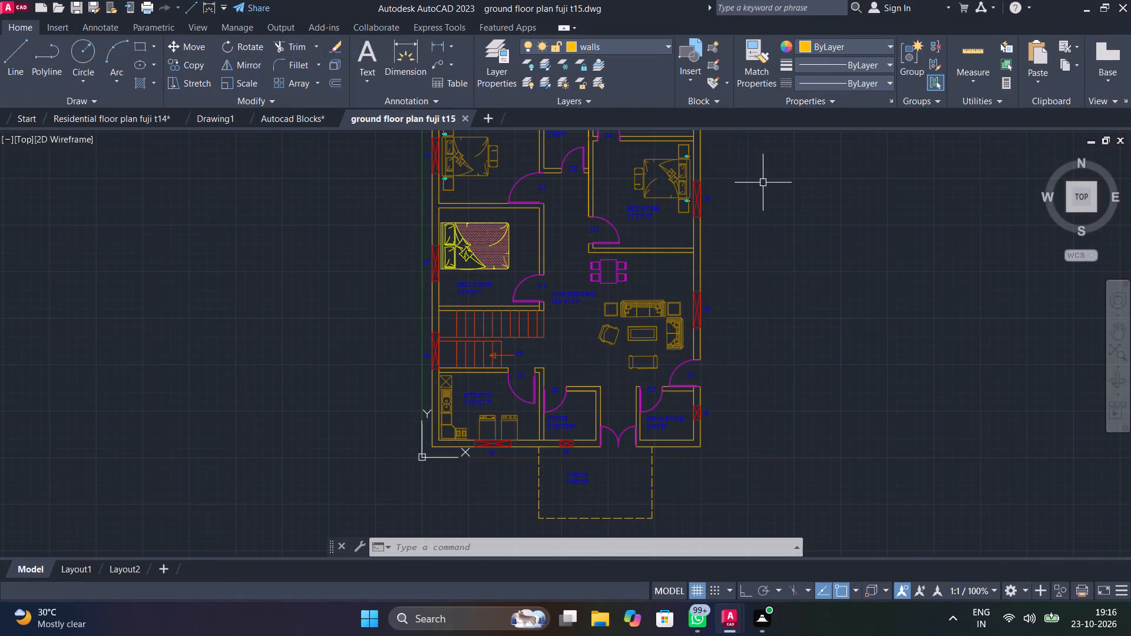
Begin plotting the model, defining a Window plot area around the whole floor plan including the porch.
key("ctrl+p")
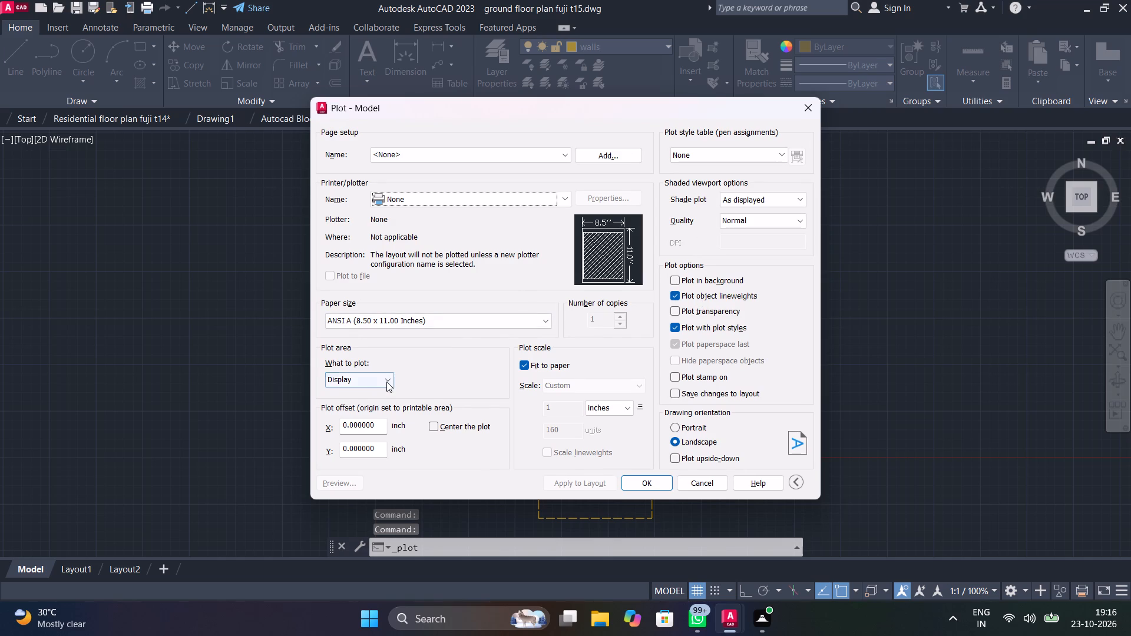
left_click(386, 381)
left_click(371, 420)
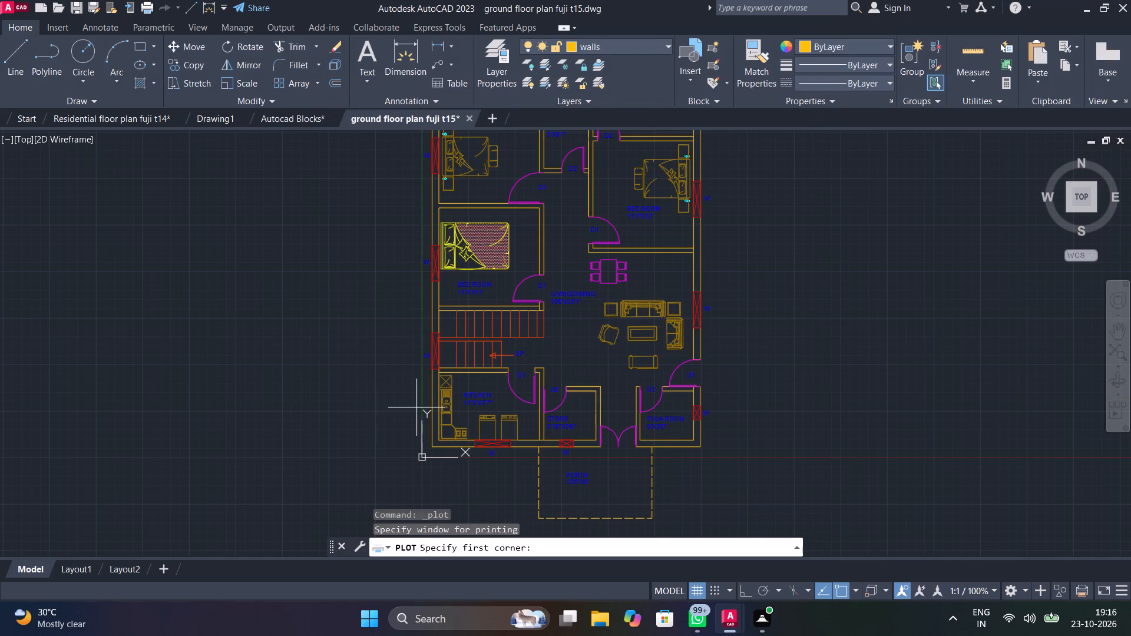
middle_click_drag(408, 364, 425, 442)
scroll(422, 411, "down", 2)
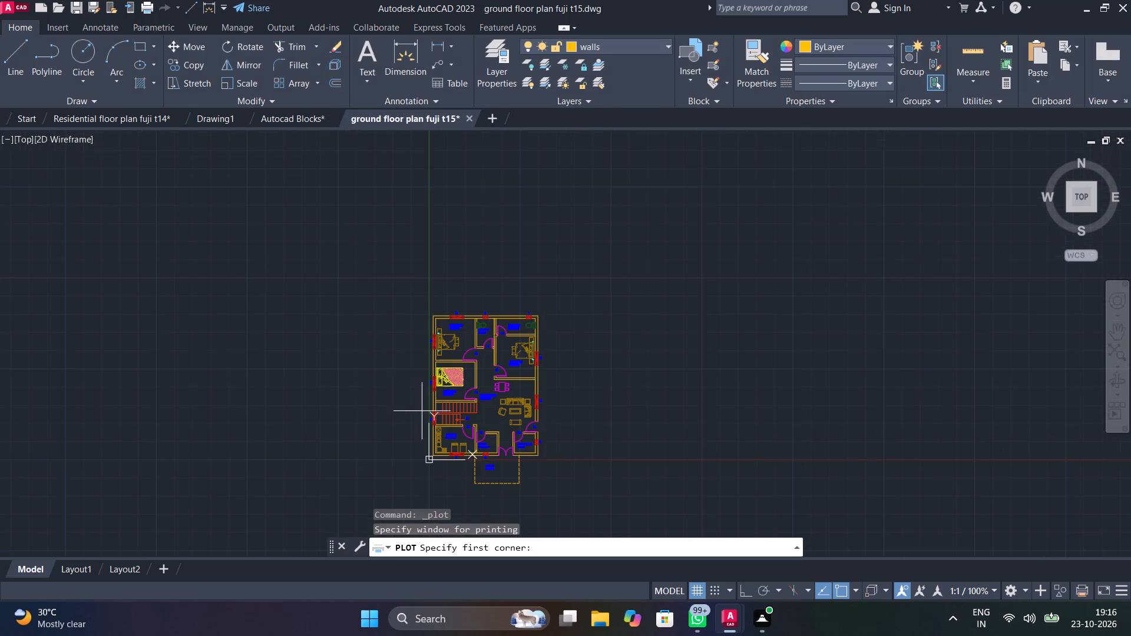
left_click(406, 284)
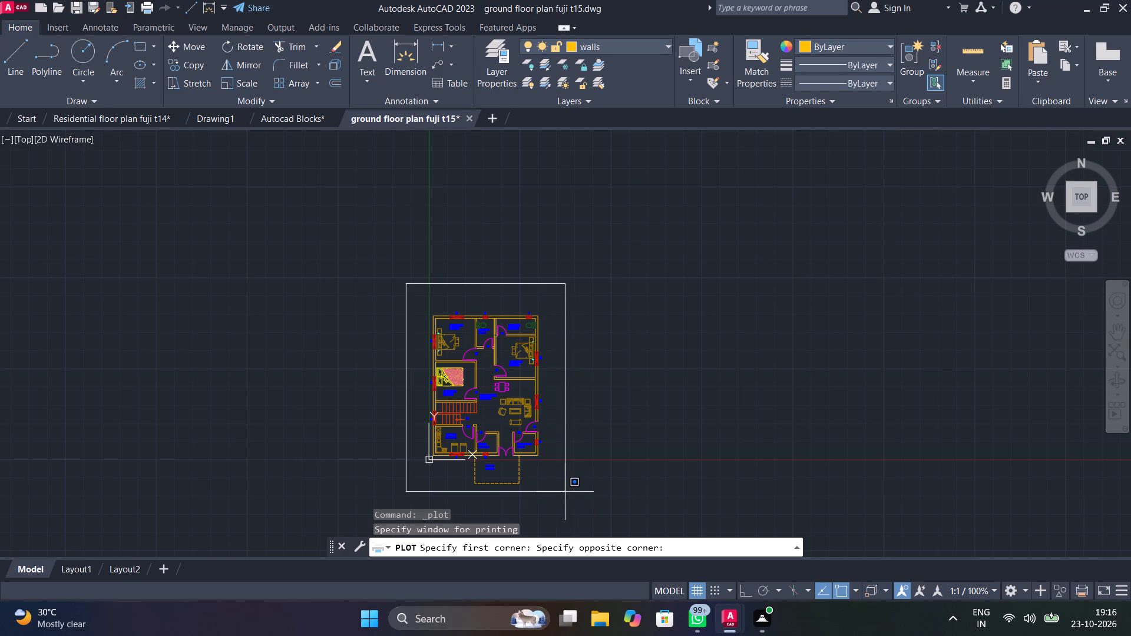
left_click(565, 491)
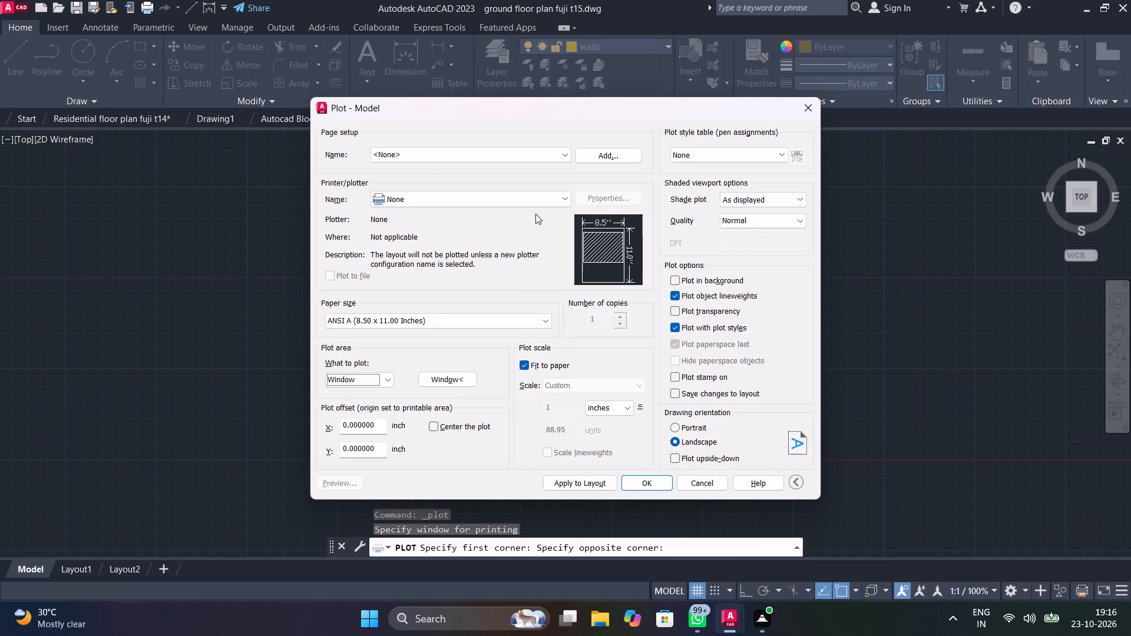
Set the plotter to AutoCAD PDF (High Quality Print).pc3 and the paper to ISO expand A4 (297.00 x 210.00 MM), applying both to the layout.
left_click(564, 195)
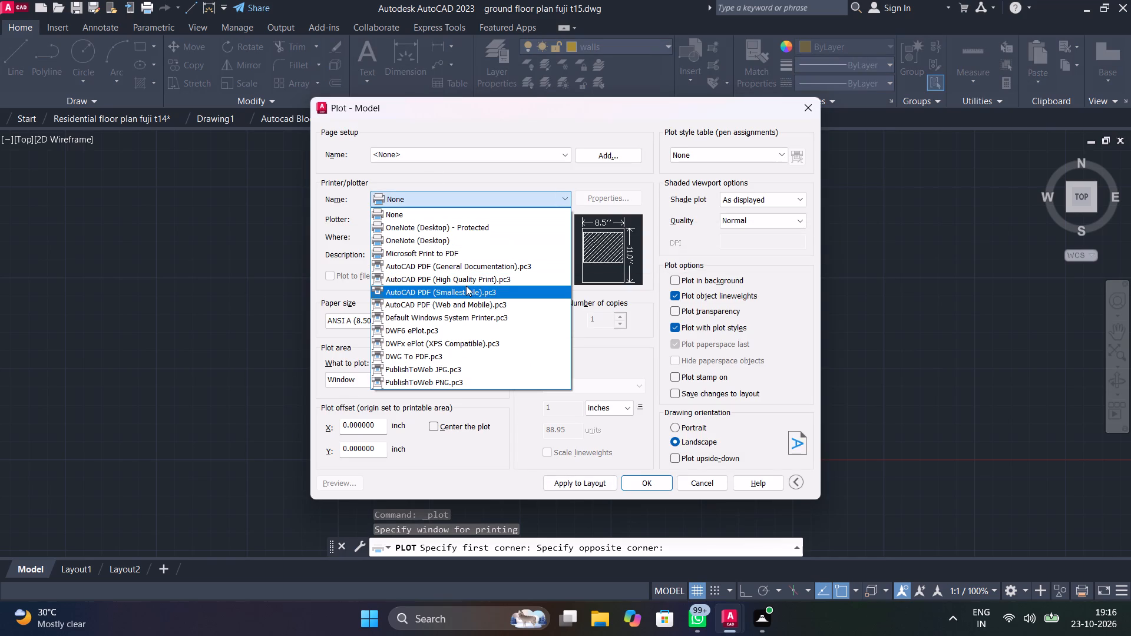
left_click(466, 282)
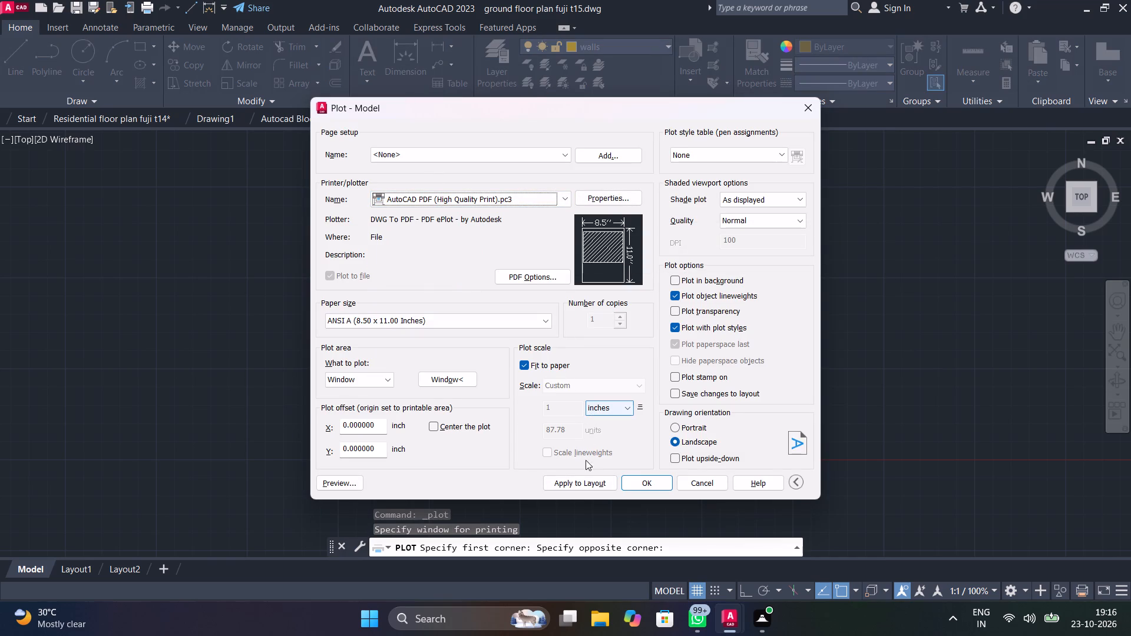
left_click(541, 322)
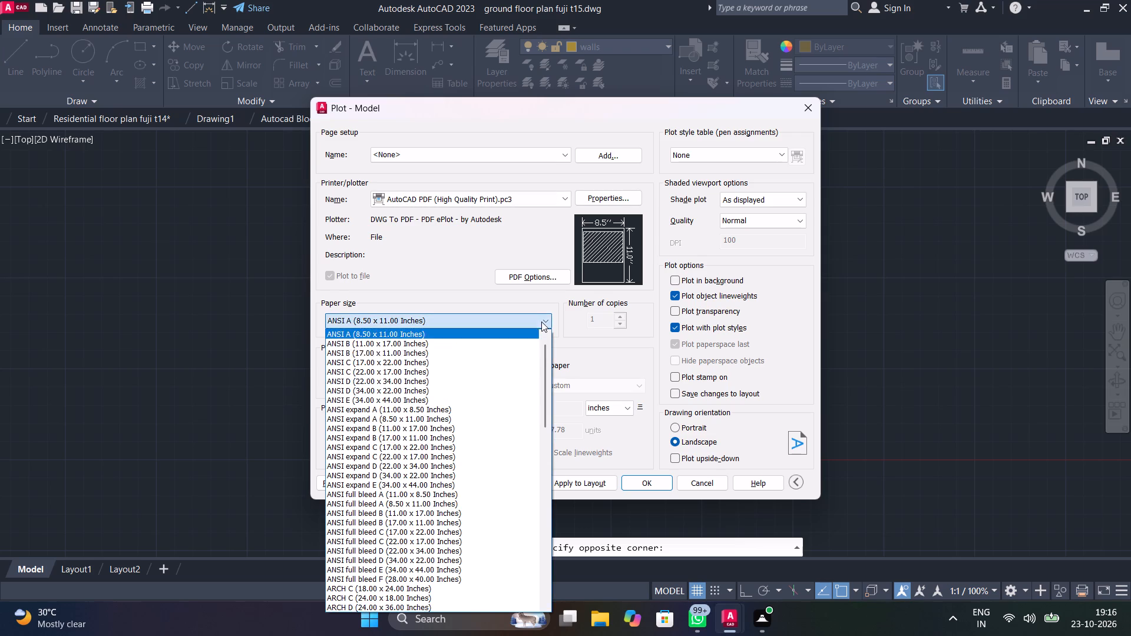
scroll(461, 451, "down", 12)
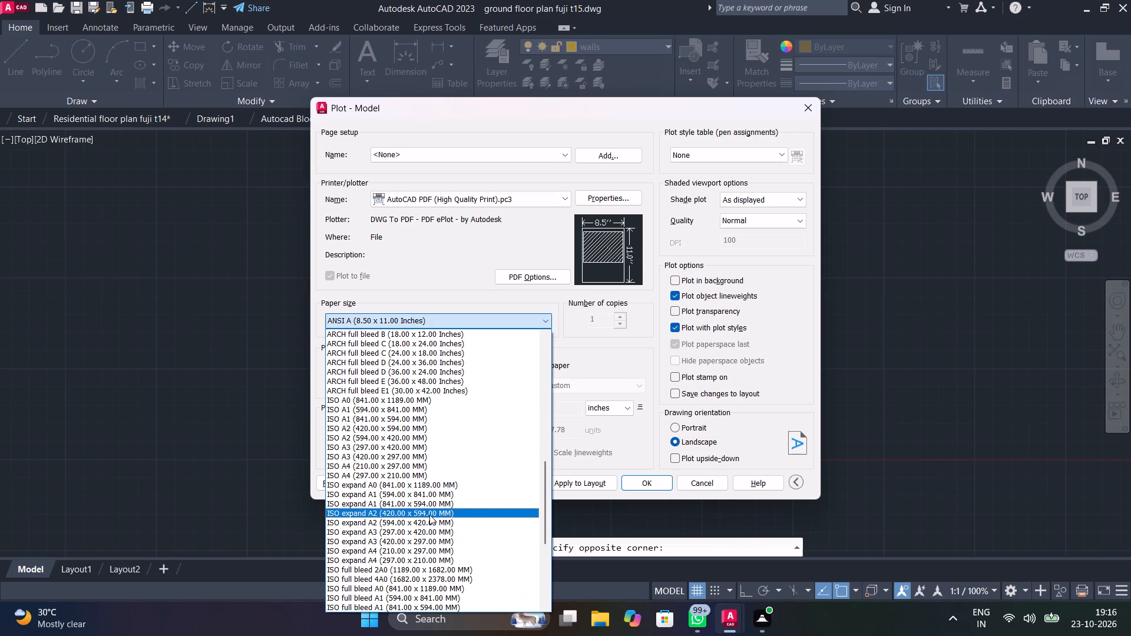
left_click(402, 556)
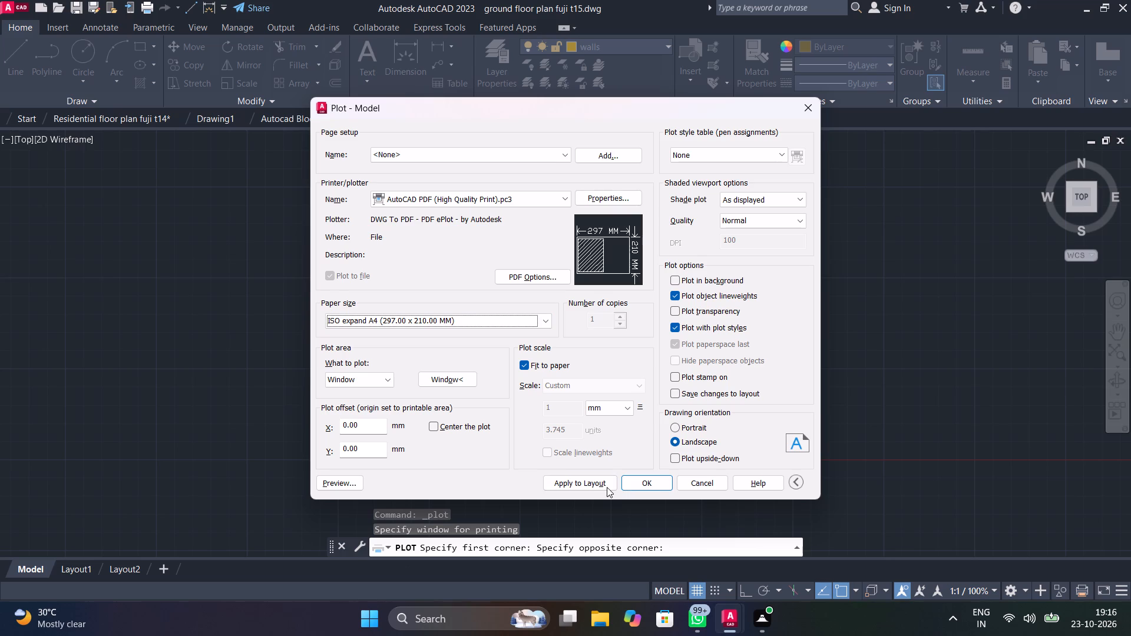
left_click(587, 481)
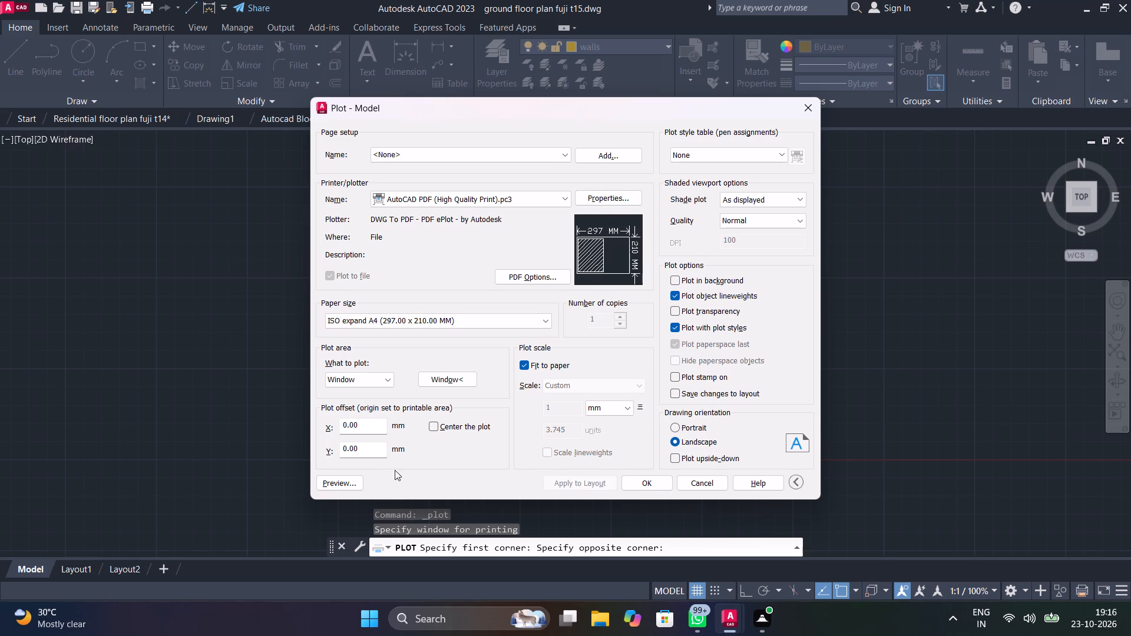
Preview the plot to check how the floor plan sits on the sheet, and leave the preview.
left_click(352, 486)
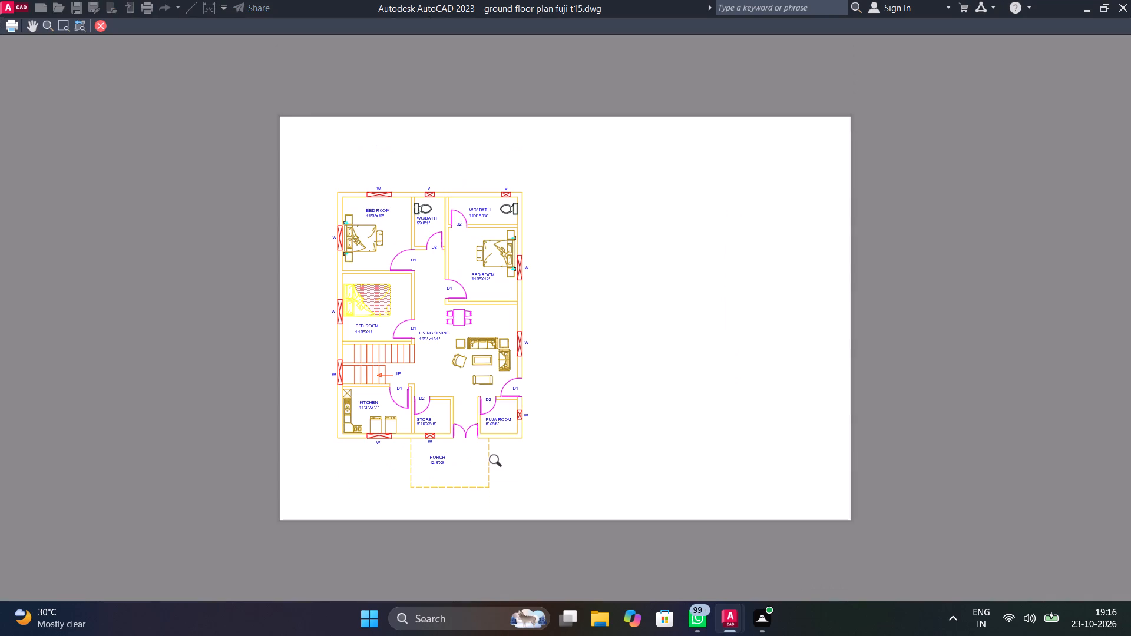
left_click(1123, 12)
left_click(1123, 12)
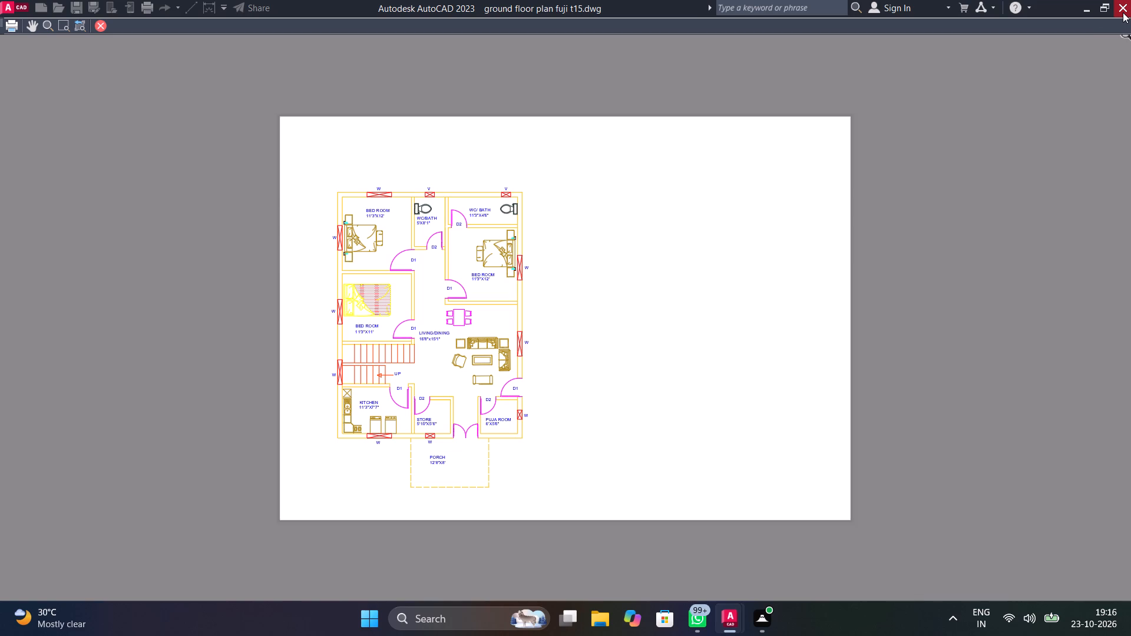
left_click(1120, 6)
key("Escape")
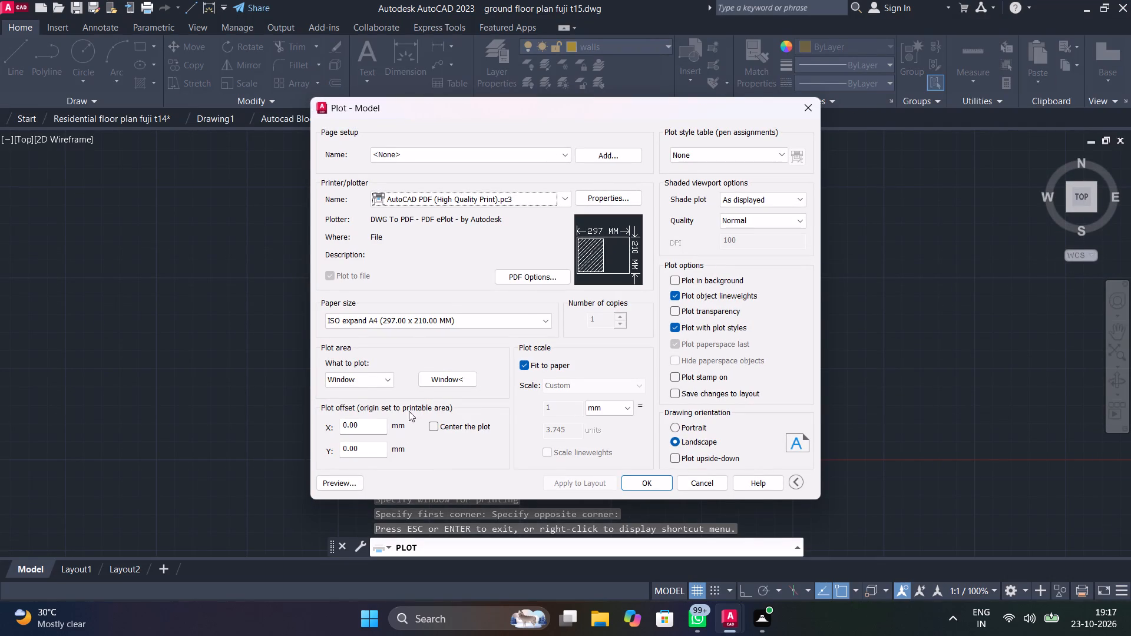
Plot the plan to ground floor plan fuji t15-Model.pdf in the Working folder and close the opened PDF.
left_click(636, 482)
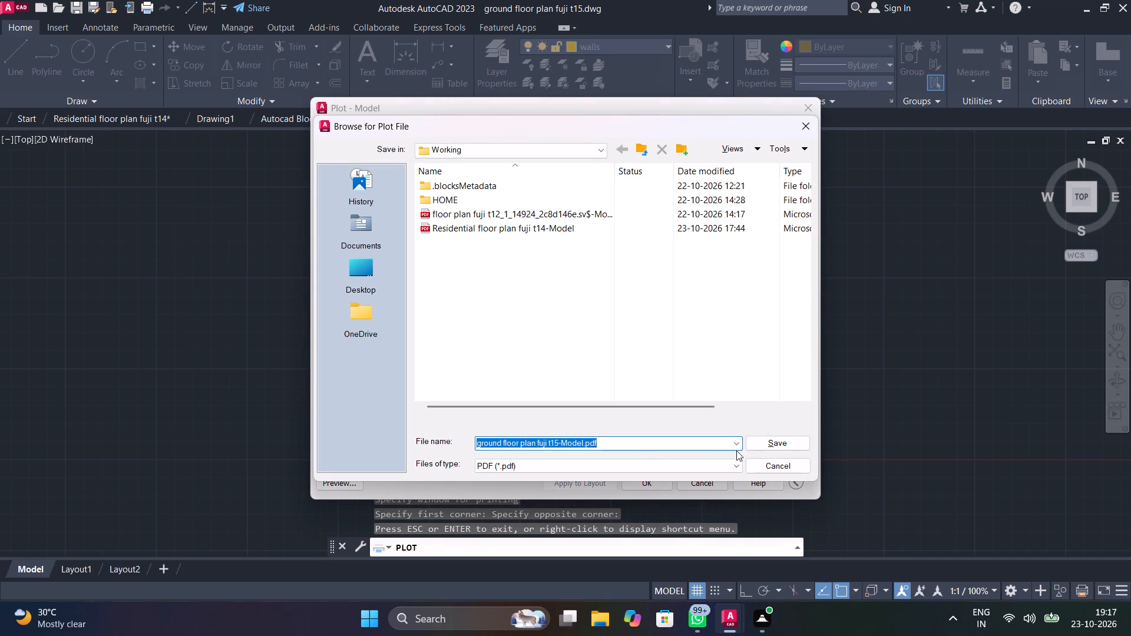
left_click(772, 443)
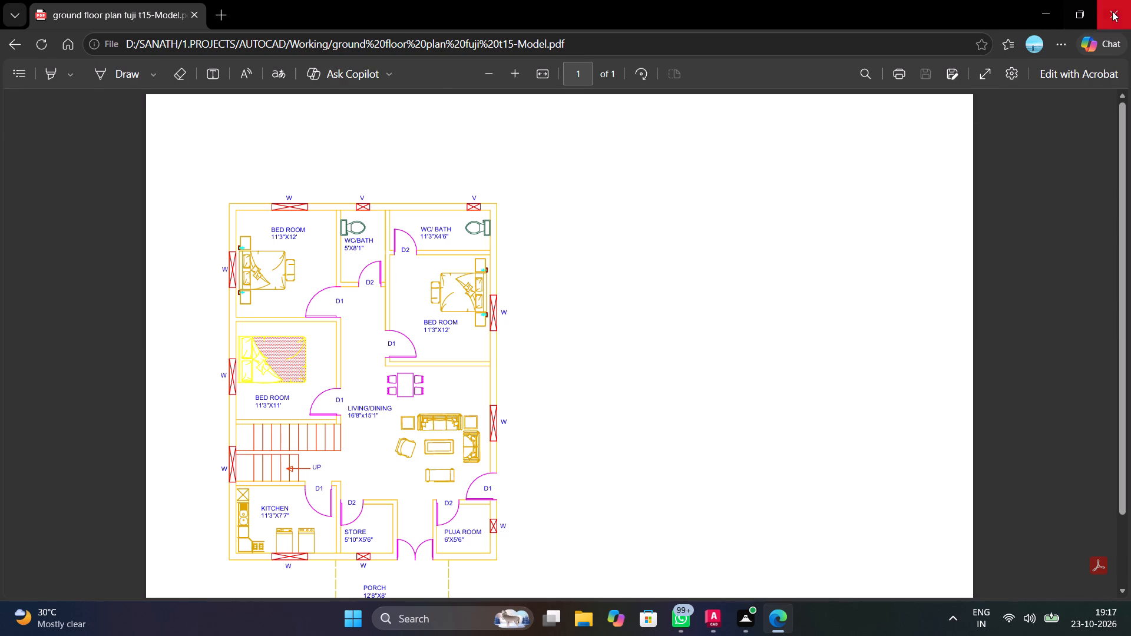
left_click(1112, 9)
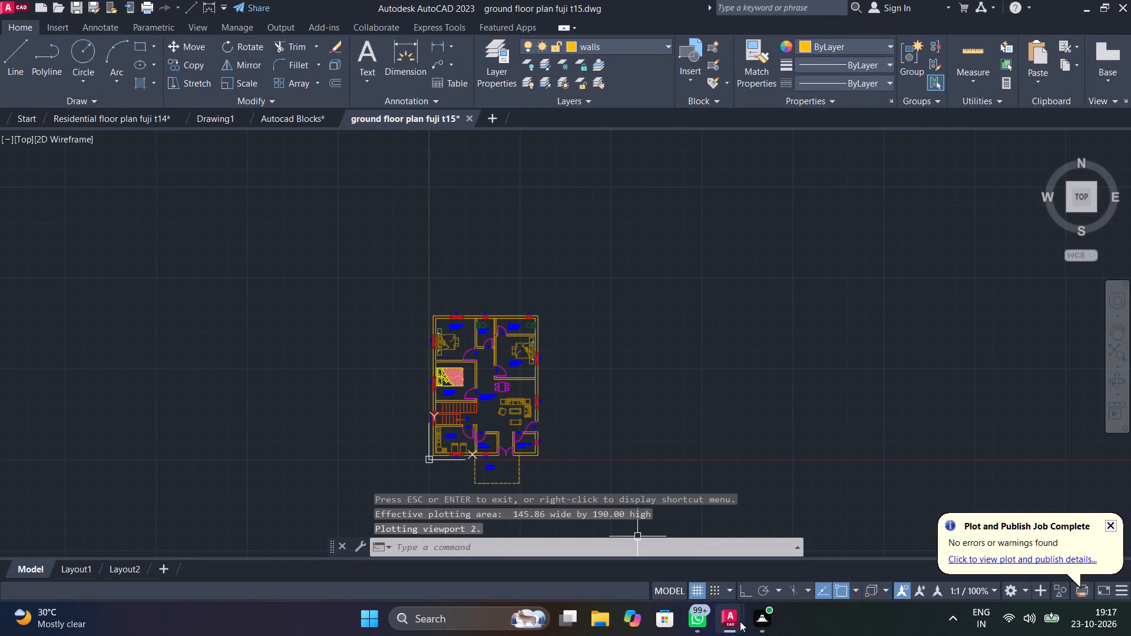